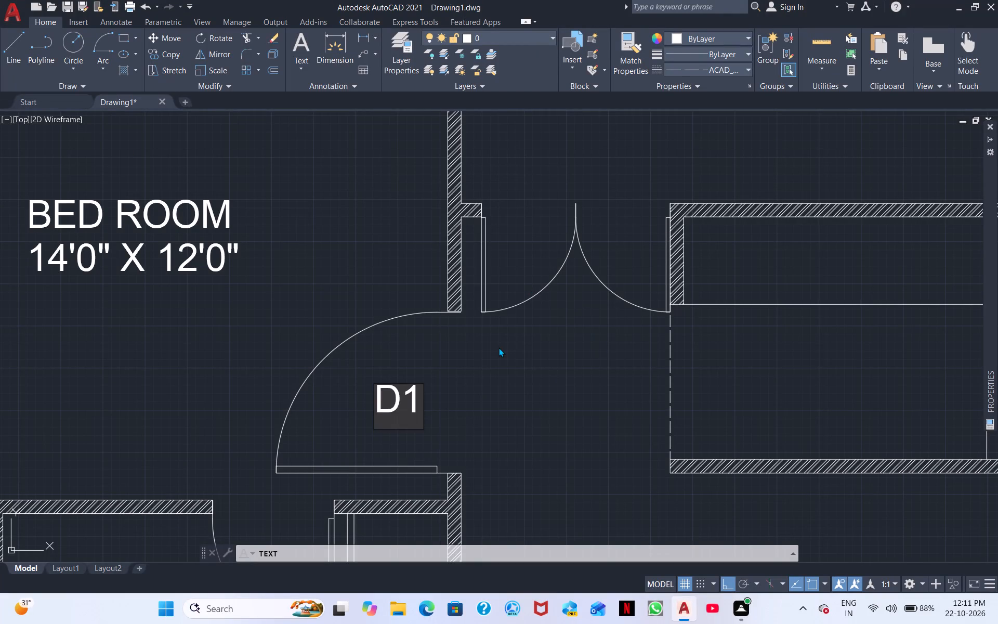
Add a LOBBY text label just below the double door at the car porch entrance.
left_click(513, 343)
scroll(509, 351, "down", 2)
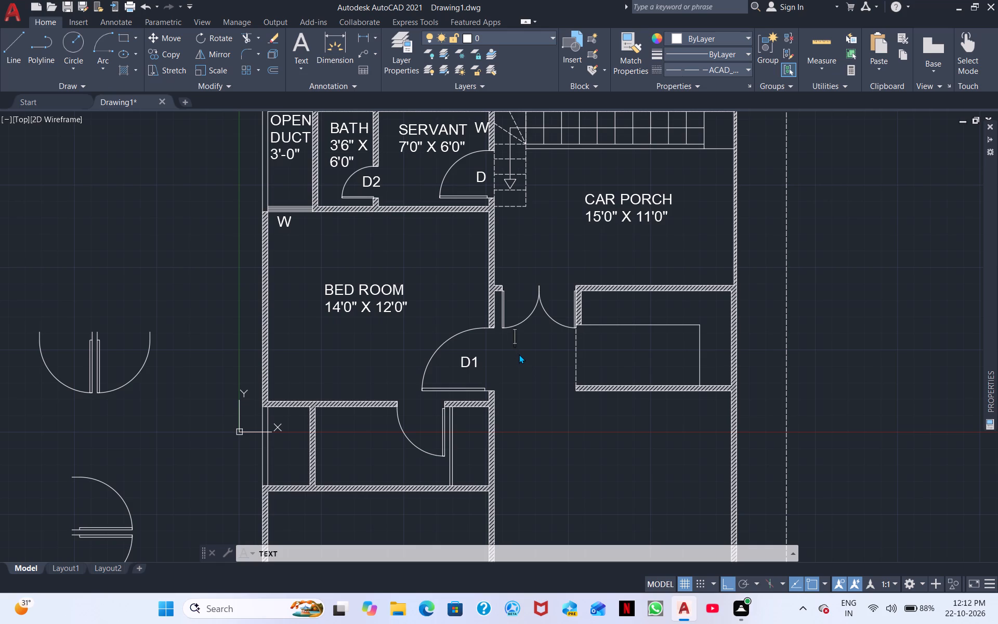
left_click(507, 340)
type("LO")
type("BBY")
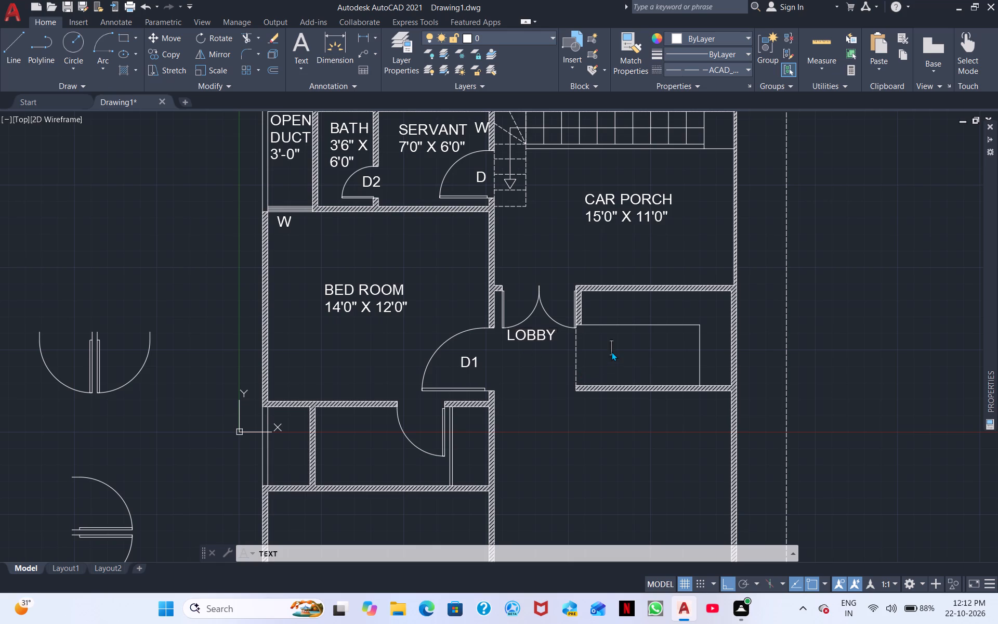
Label the room beside the lobby with two text lines, KITCHEN and 9'6" X 6'0".
left_click(611, 352)
scroll(601, 345, "up", 2)
left_click(609, 328)
left_click(609, 337)
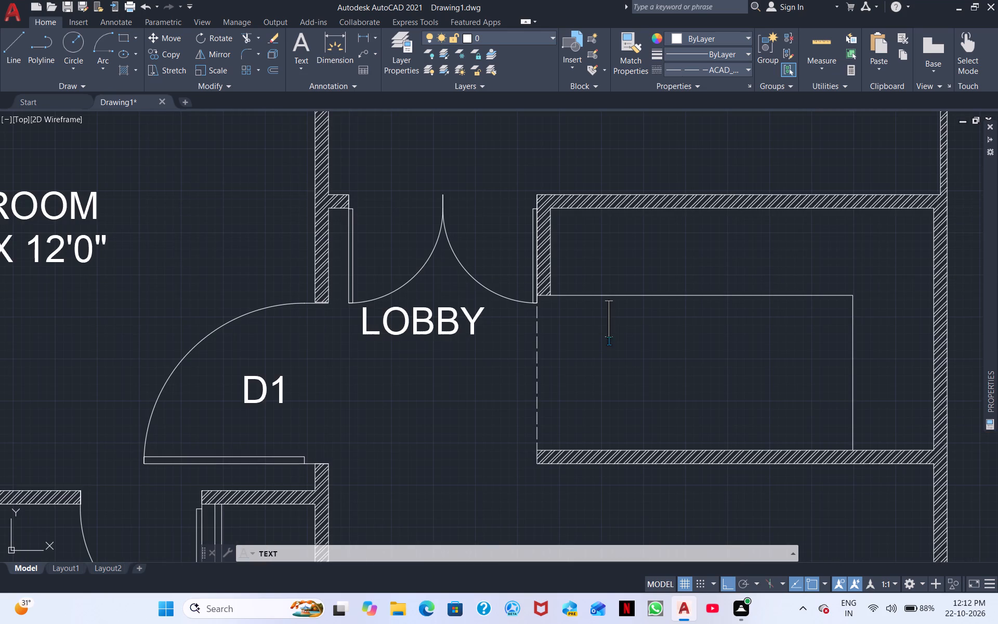
left_click(609, 342)
key("k")
key("i")
type("TC")
key("h")
key("e")
key("n")
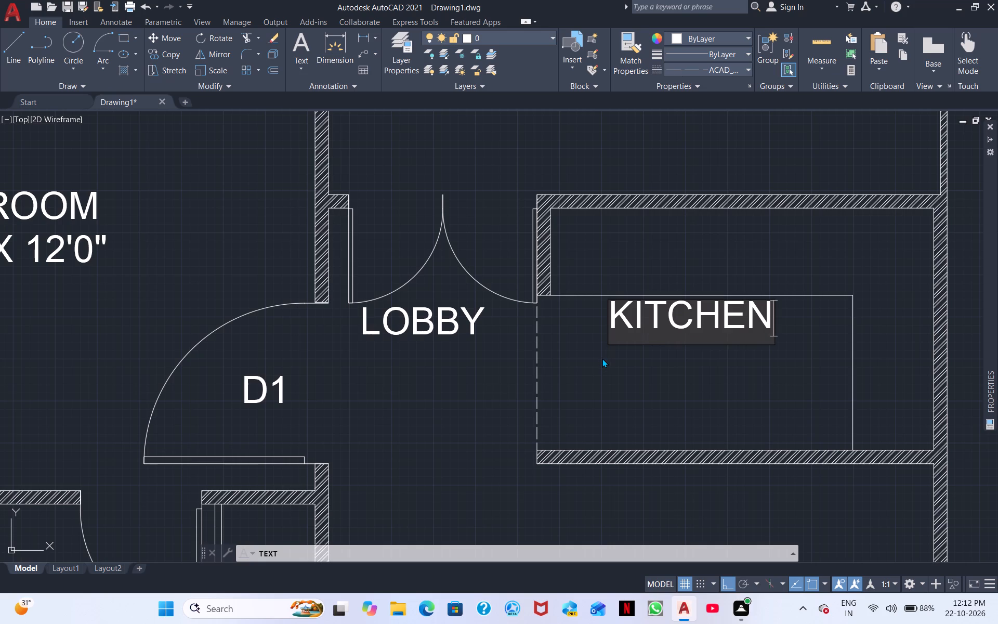
key("Return")
type("9'6\" X")
key("space")
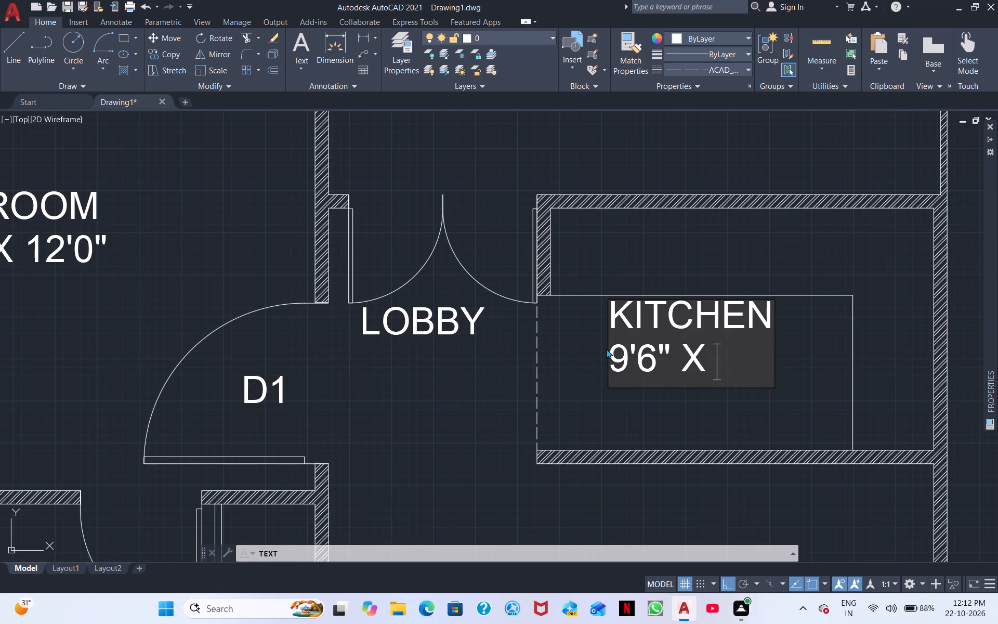
type("6'")
type("0\"")
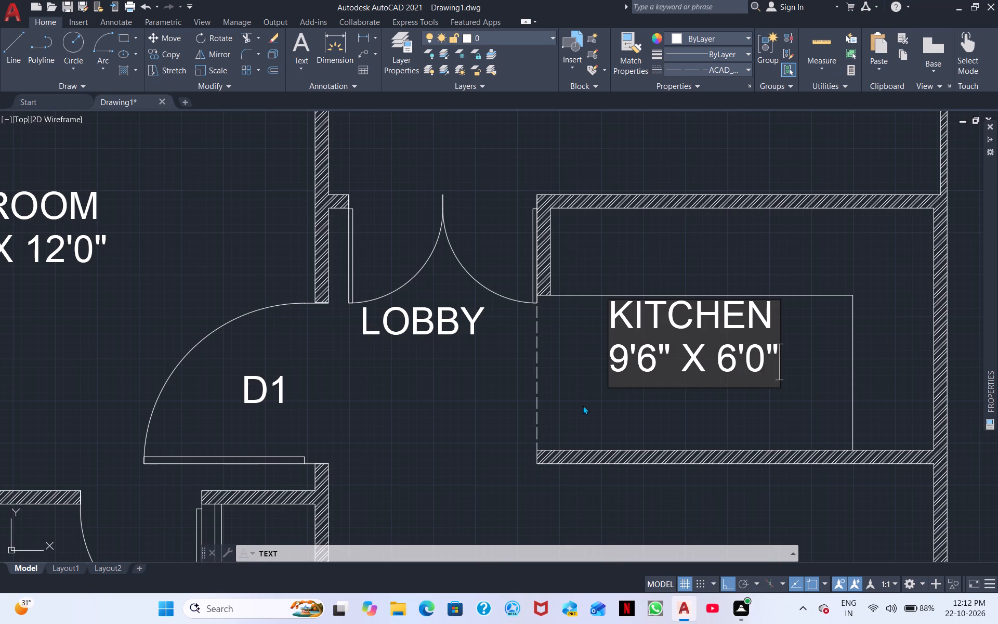
Add a W window label inside the bedroom's lower-left corner, above the small duct space.
scroll(589, 408, "down", 1)
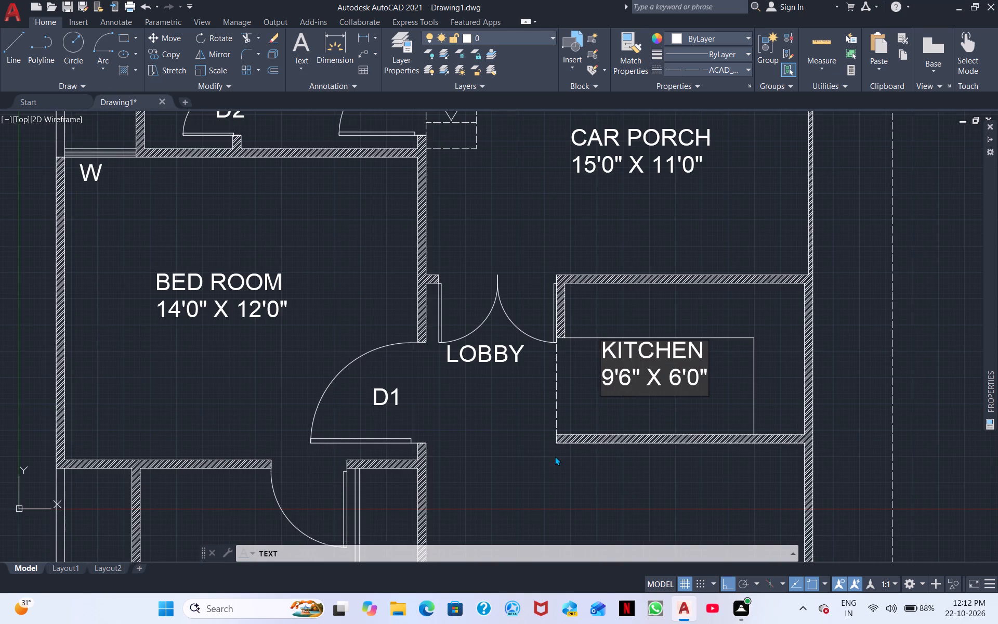
middle_click_drag(528, 416, 636, 391)
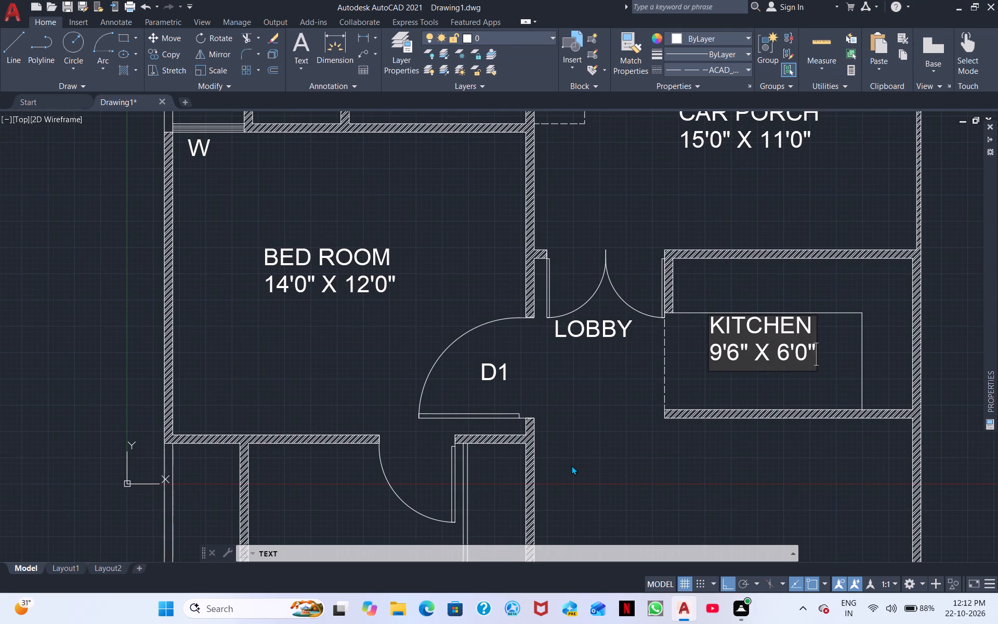
middle_click_drag(576, 454, 656, 407)
scroll(425, 423, "down", 1)
middle_click_drag(415, 437, 484, 422)
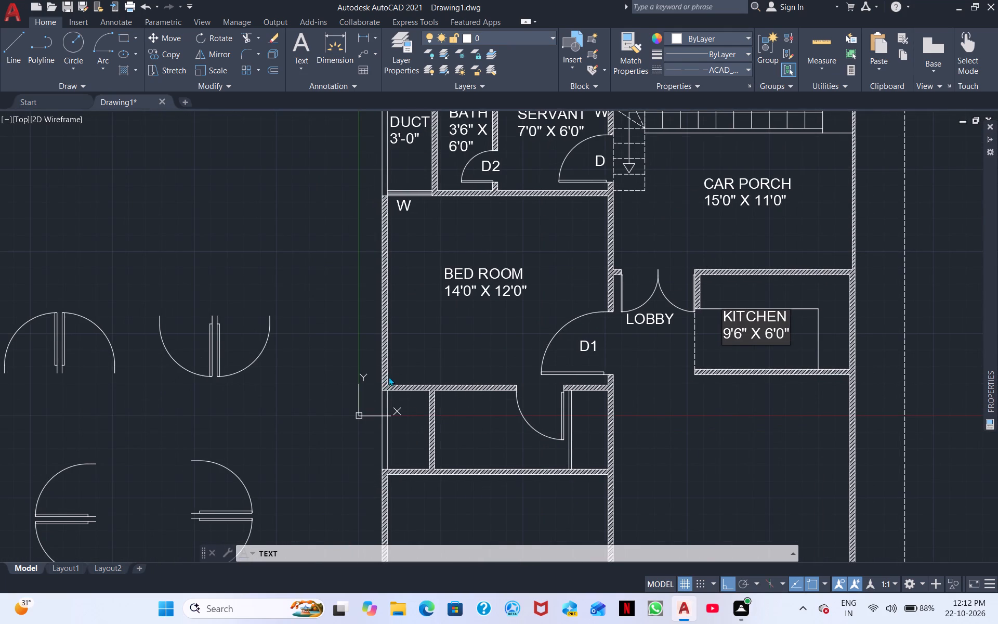
left_click(395, 377)
scroll(395, 377, "up", 1)
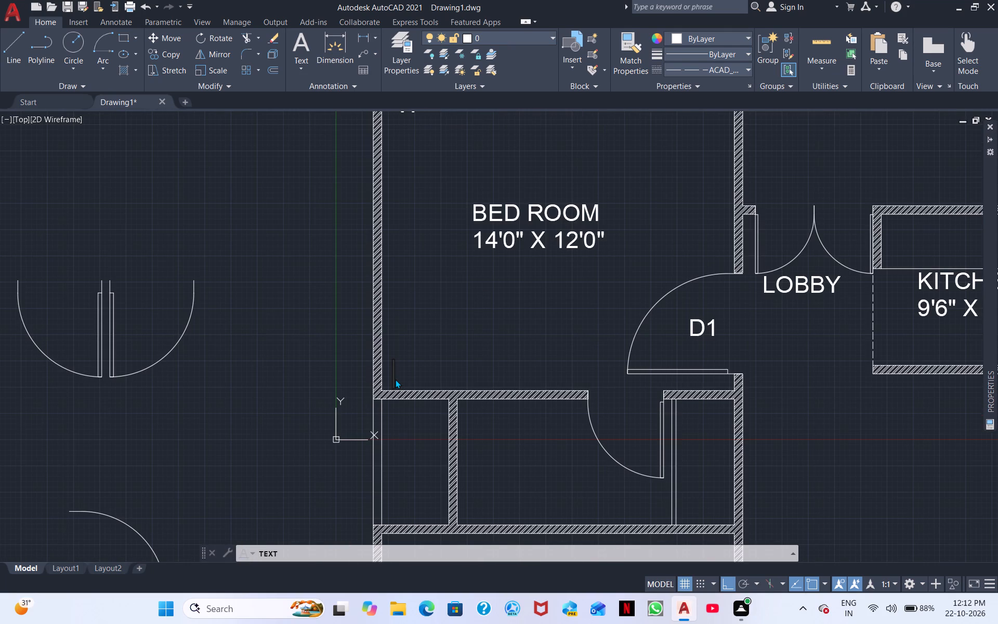
key("w")
Add a D2 label inside the swing of the door below the bedroom.
middle_click_drag(406, 398, 443, 252)
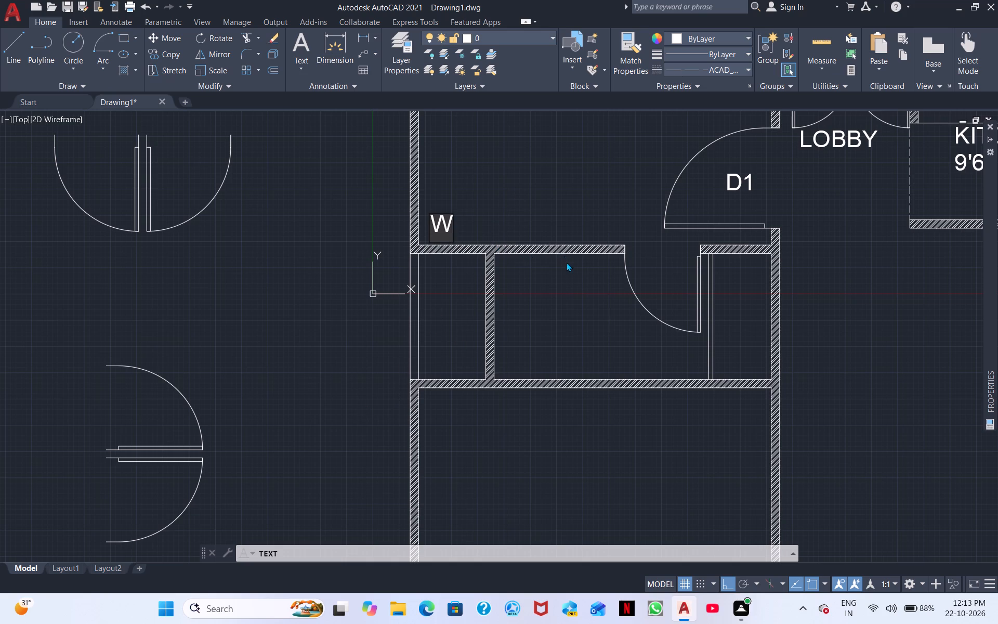
scroll(558, 295, "up", 1)
left_click(694, 257)
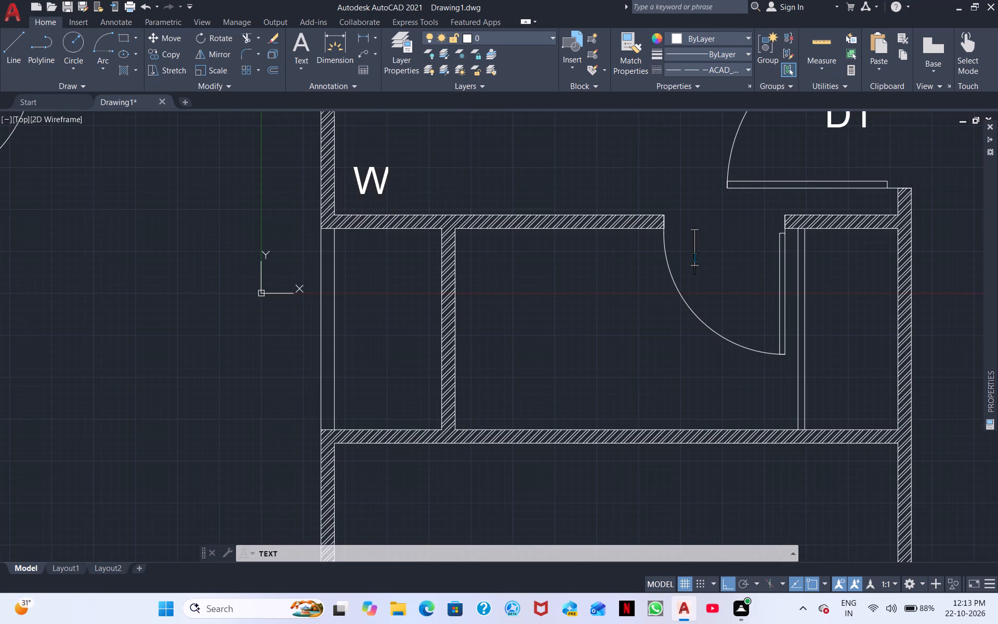
left_click(691, 267)
type("D2")
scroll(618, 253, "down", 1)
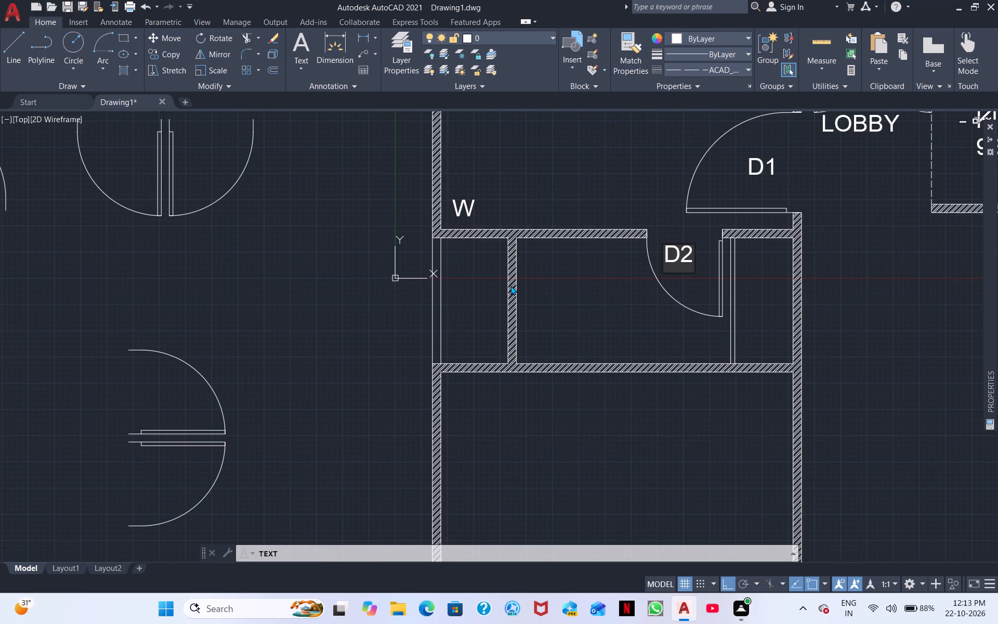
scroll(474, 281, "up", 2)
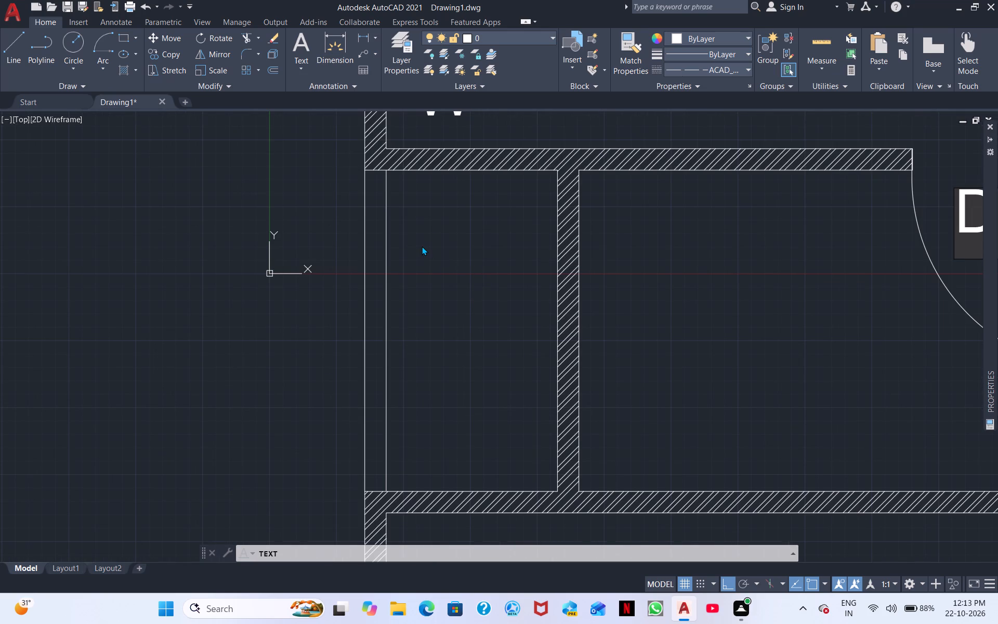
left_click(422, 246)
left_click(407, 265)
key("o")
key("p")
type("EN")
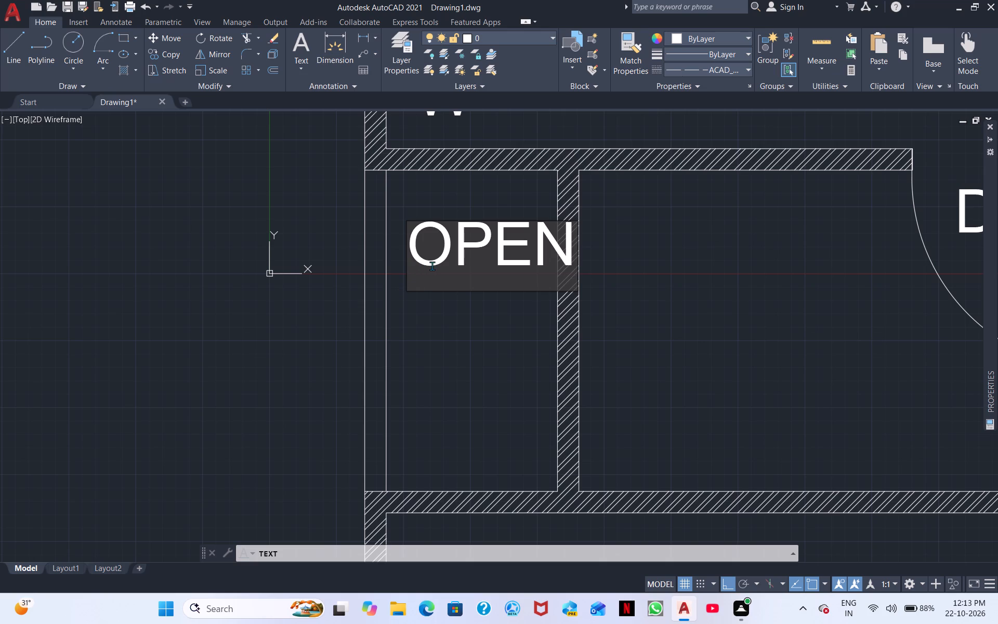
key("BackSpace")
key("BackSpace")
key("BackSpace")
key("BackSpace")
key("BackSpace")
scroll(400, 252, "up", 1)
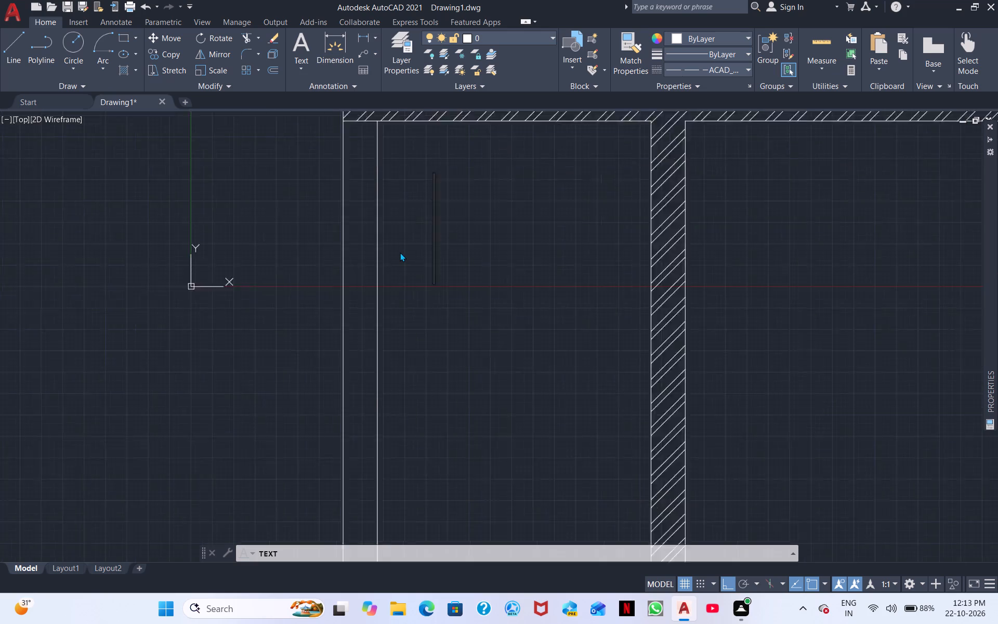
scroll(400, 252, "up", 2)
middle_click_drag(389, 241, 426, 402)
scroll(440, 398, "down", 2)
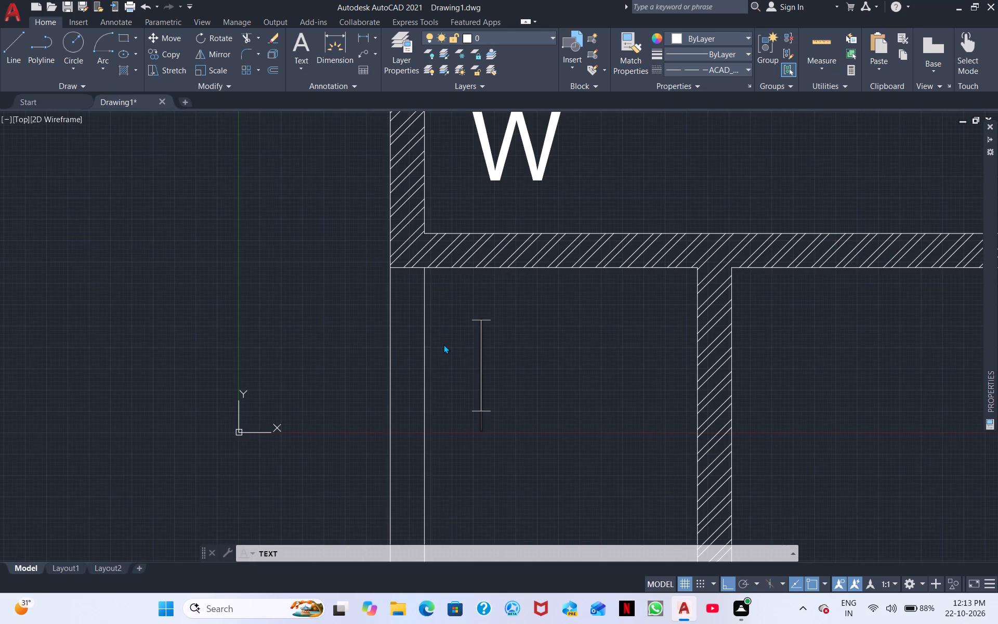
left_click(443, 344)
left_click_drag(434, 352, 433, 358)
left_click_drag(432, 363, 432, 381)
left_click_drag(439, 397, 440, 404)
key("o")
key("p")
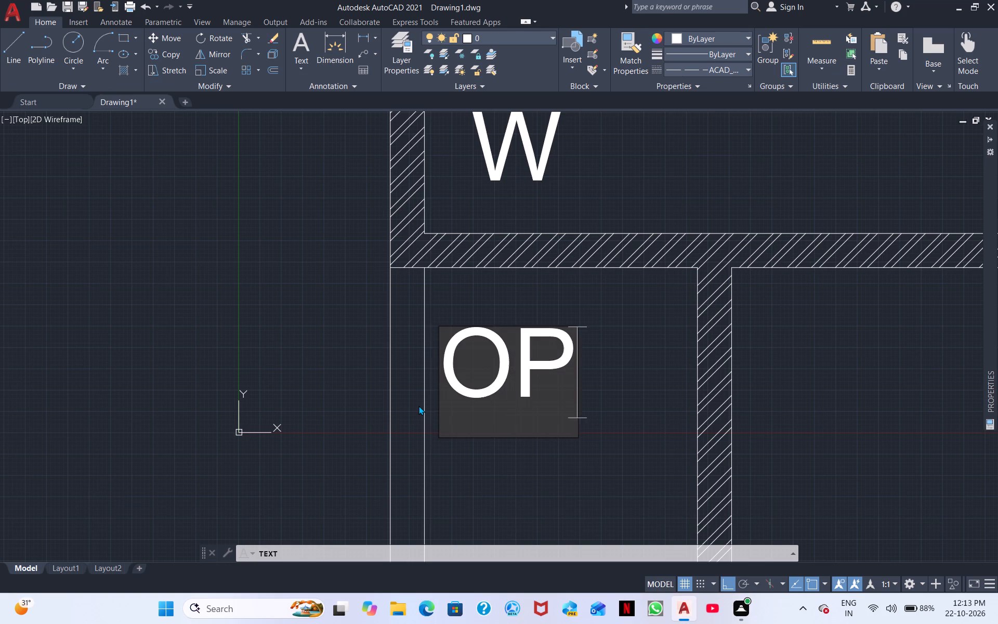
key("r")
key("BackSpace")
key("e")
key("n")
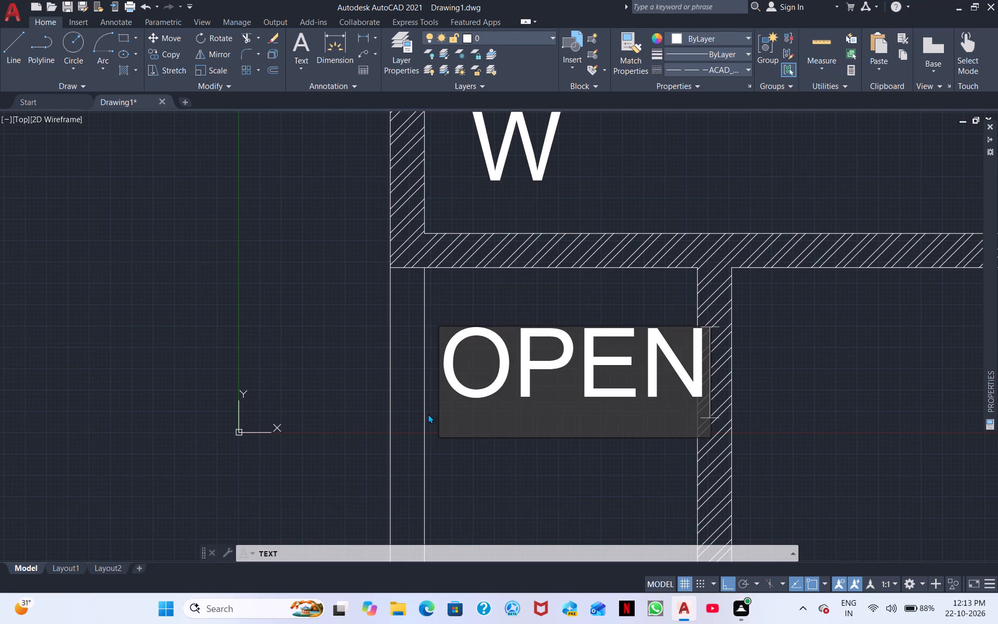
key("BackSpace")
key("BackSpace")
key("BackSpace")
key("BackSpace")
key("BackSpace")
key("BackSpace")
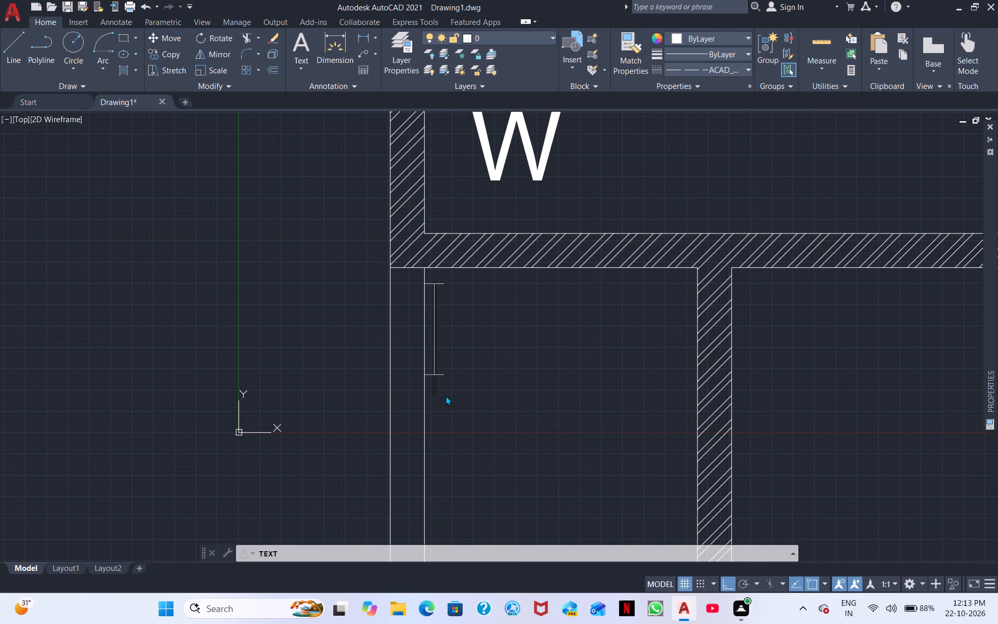
Label the narrow space below the bedroom's W mark with three text lines, OPEN, DUCT and 3'0", starting close to its outer wall line.
scroll(445, 394, "up", 2)
middle_click_drag(399, 384, 414, 412)
scroll(413, 412, "down", 3)
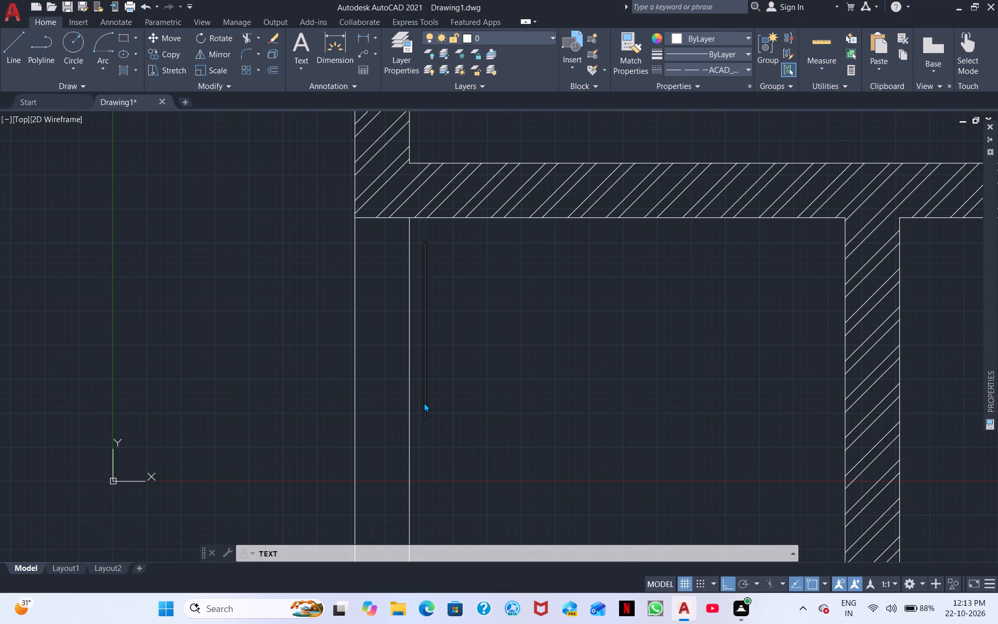
left_click_drag(414, 366, 414, 370)
type("OP")
type("EN")
scroll(437, 382, "down", 2)
middle_click_drag(430, 392, 430, 373)
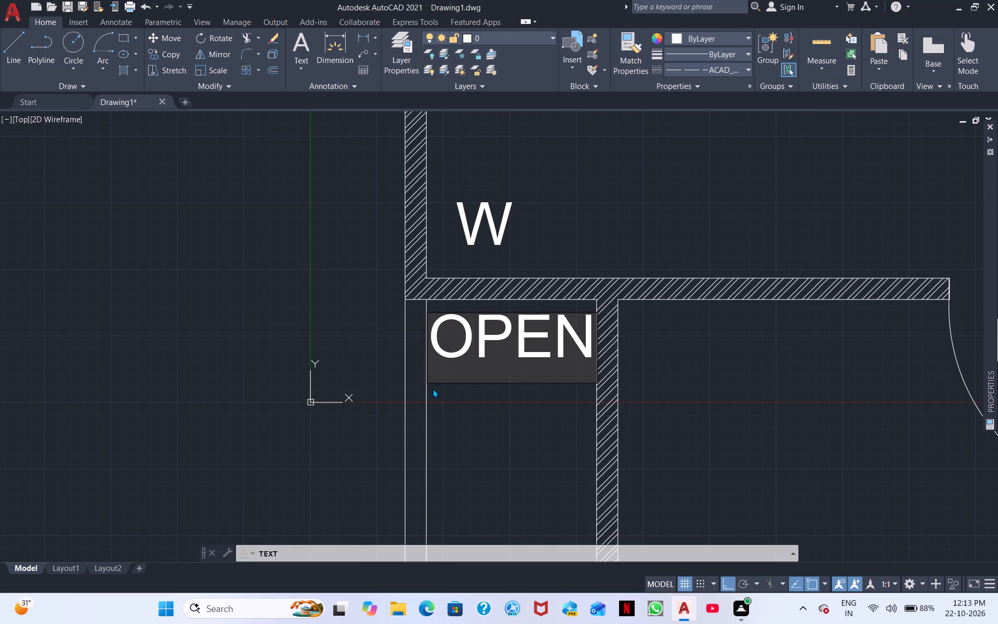
key("Return")
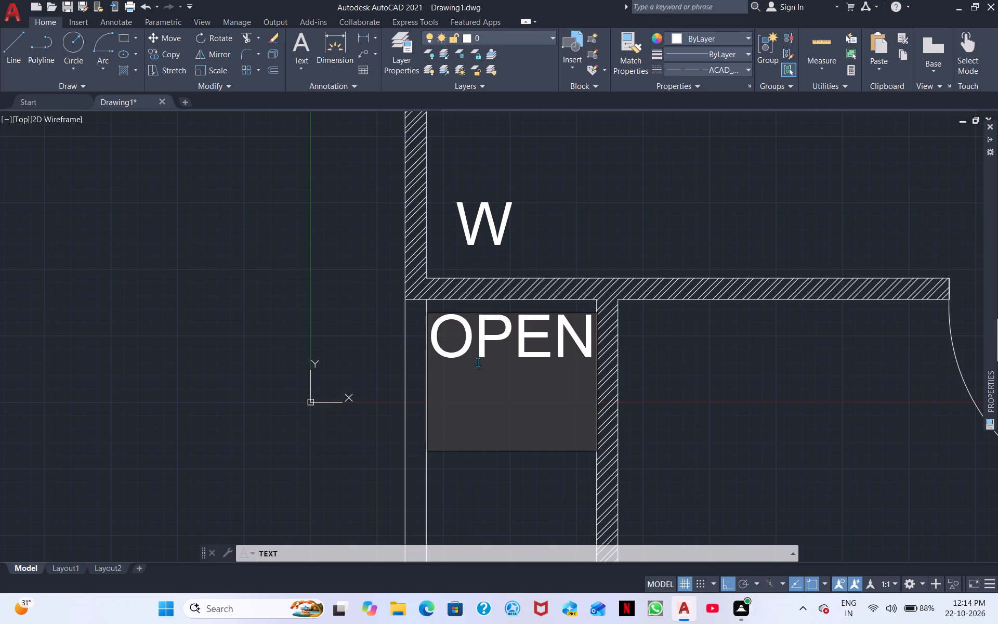
key("d")
type("UCT")
key("Return")
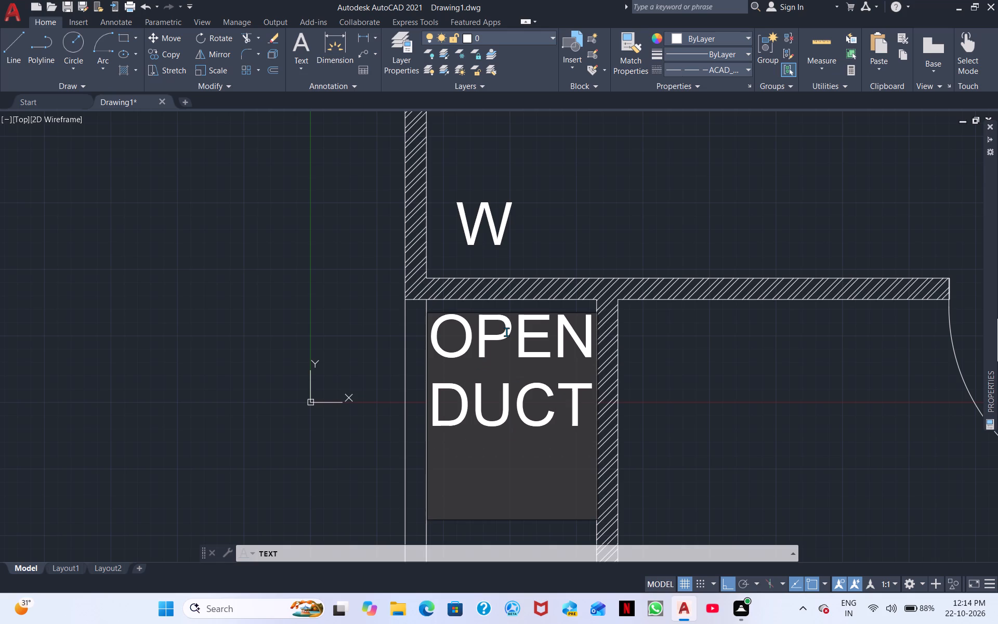
type("3\"")
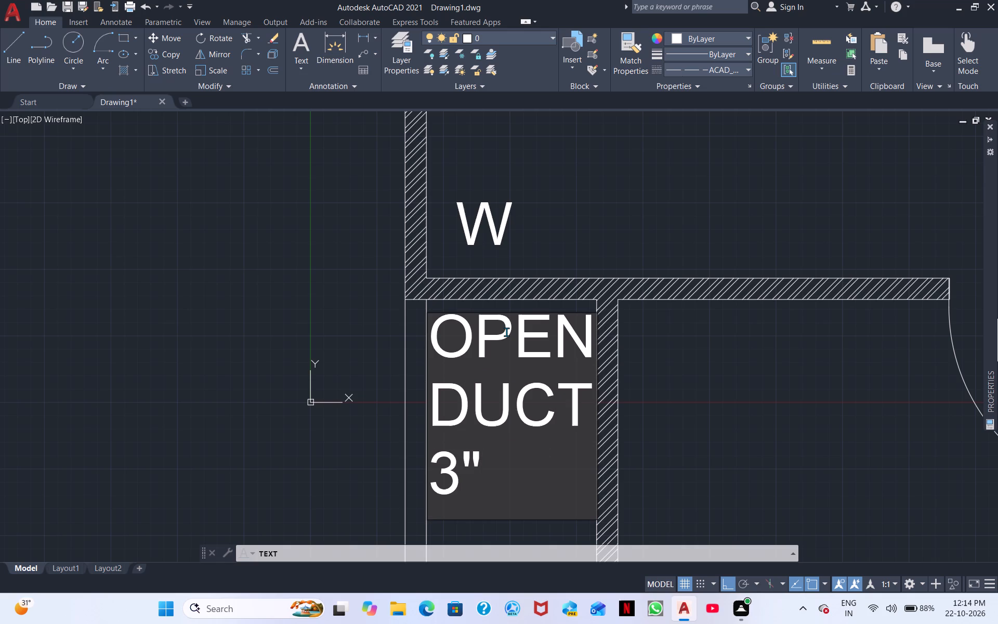
key("BackSpace")
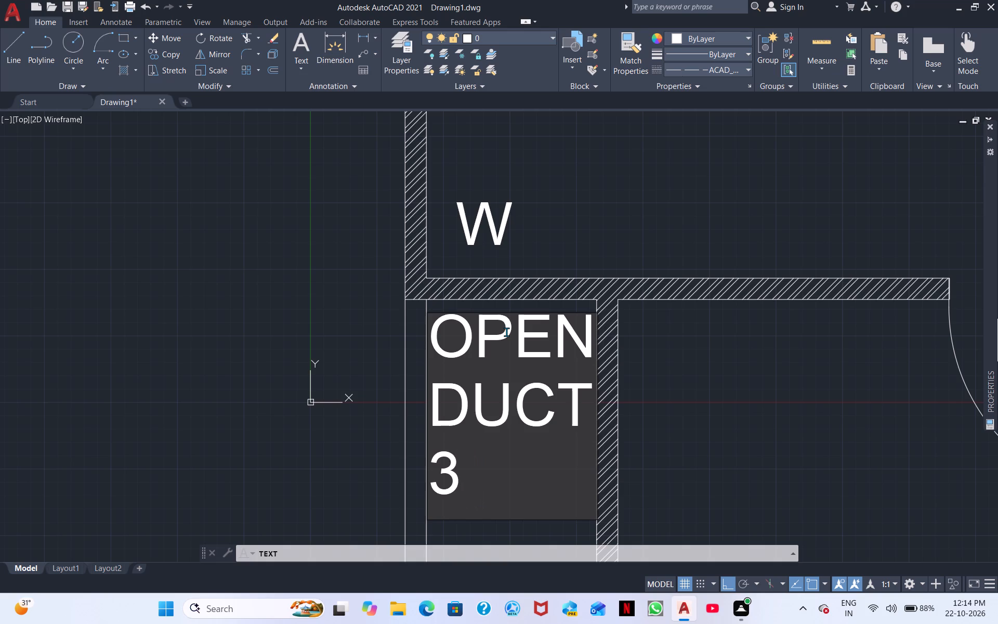
key("apostrophe")
type("0\"")
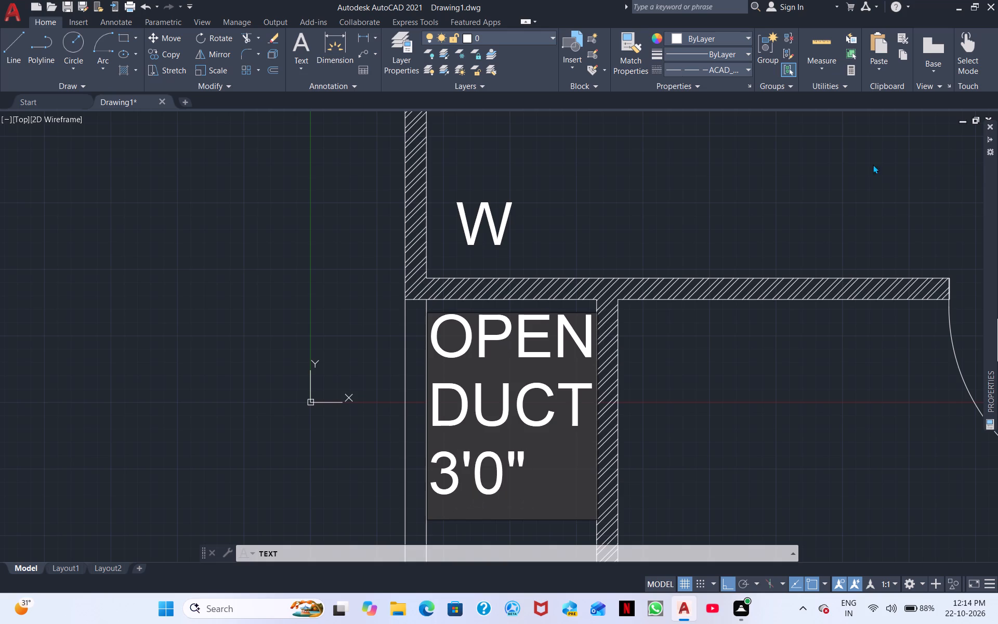
Add a W.R label in the narrow compartment beside the D2 door, below the bedroom.
middle_click_drag(997, 28, 719, 0)
left_click_drag(995, 58, 927, 55)
key("Return")
left_click(729, 395)
middle_click_drag(756, 385, 706, 384)
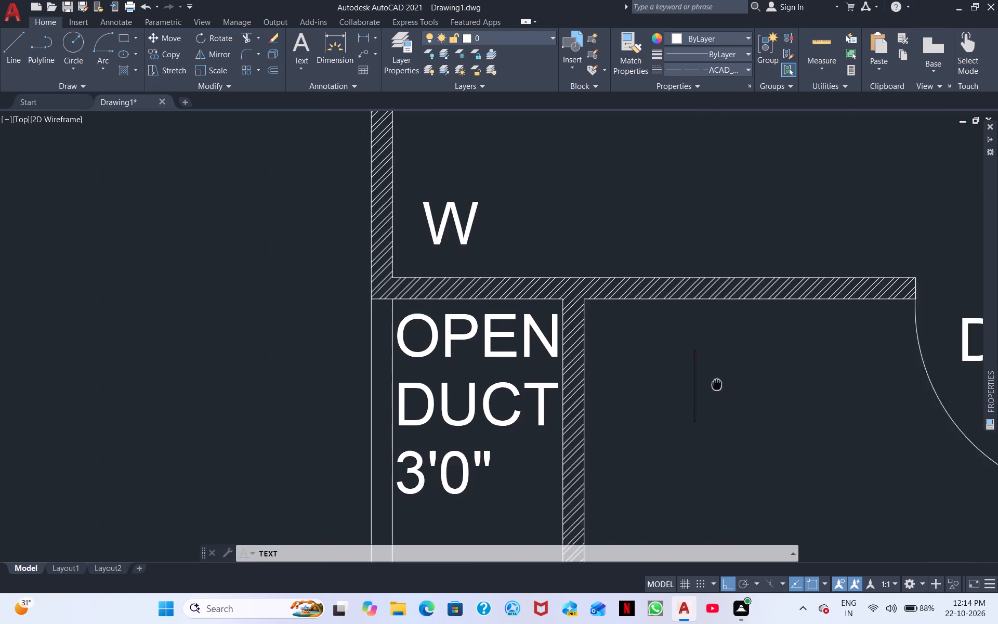
middle_click_drag(706, 384, 431, 336)
scroll(431, 335, "down", 1)
middle_click_drag(523, 379, 453, 343)
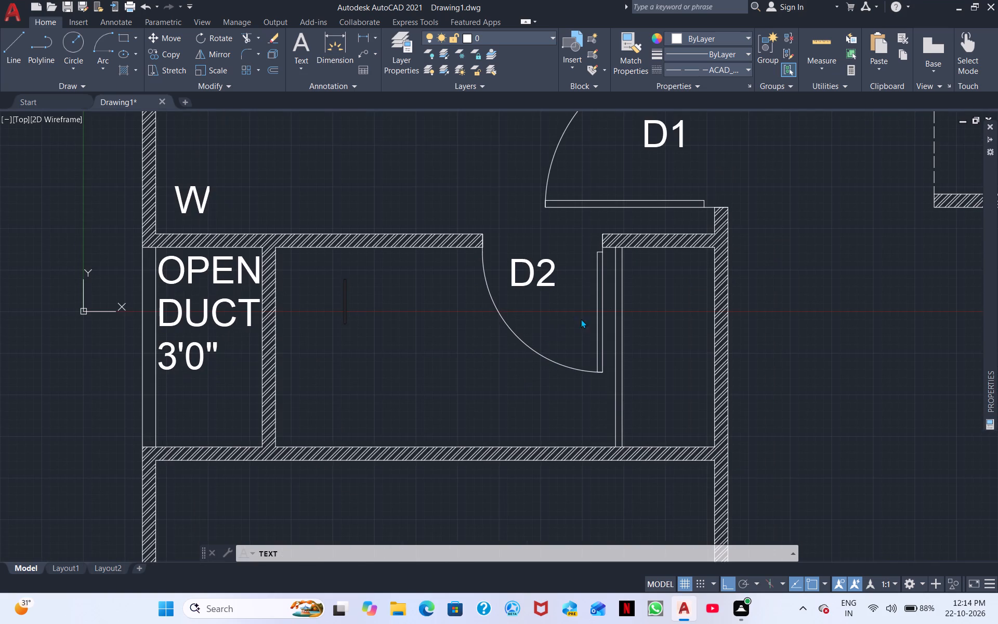
left_click(635, 356)
key("w")
type(".R")
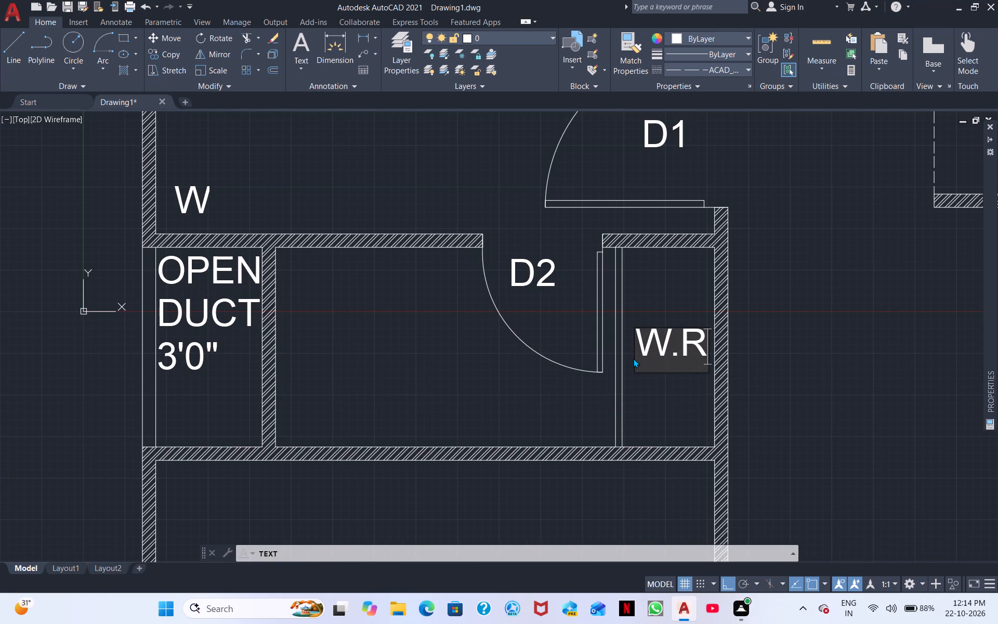
Add a BATH label in the room between the open duct and the W.R compartment.
scroll(643, 278, "down", 1)
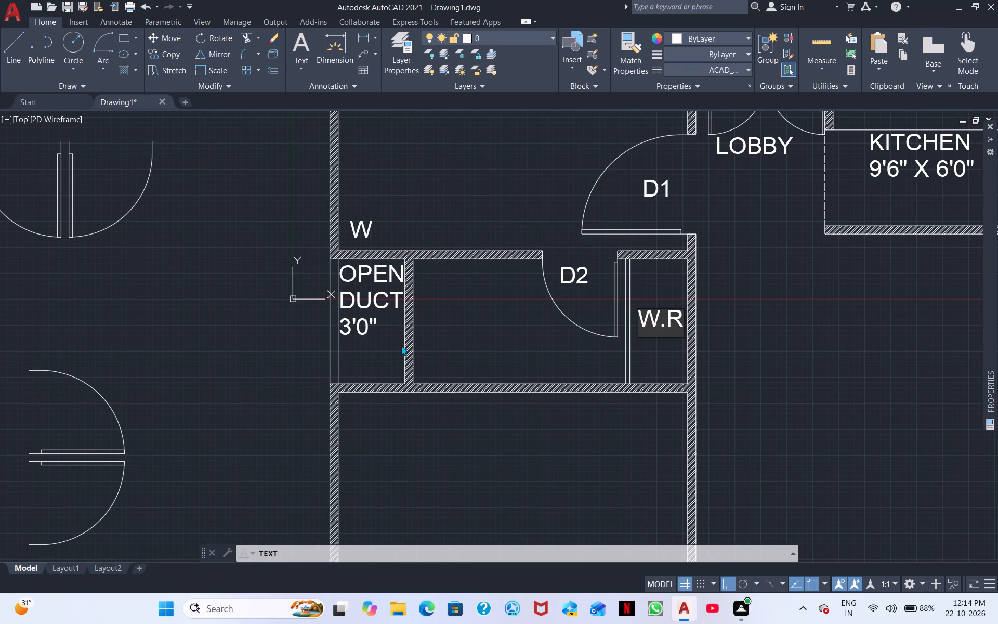
middle_click_drag(444, 369, 468, 418)
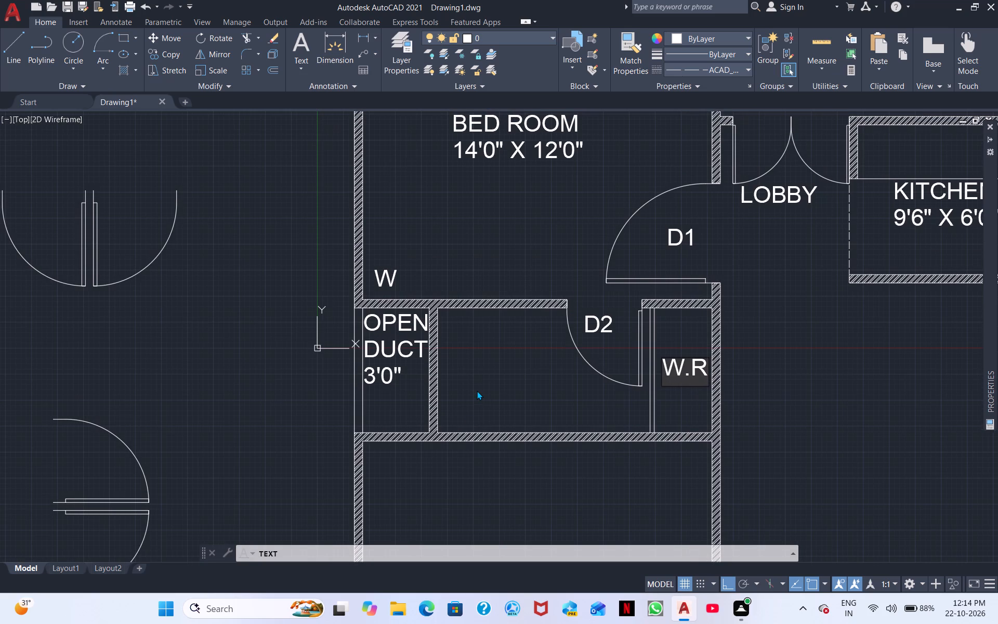
left_click(457, 366)
left_click(473, 361)
key("b")
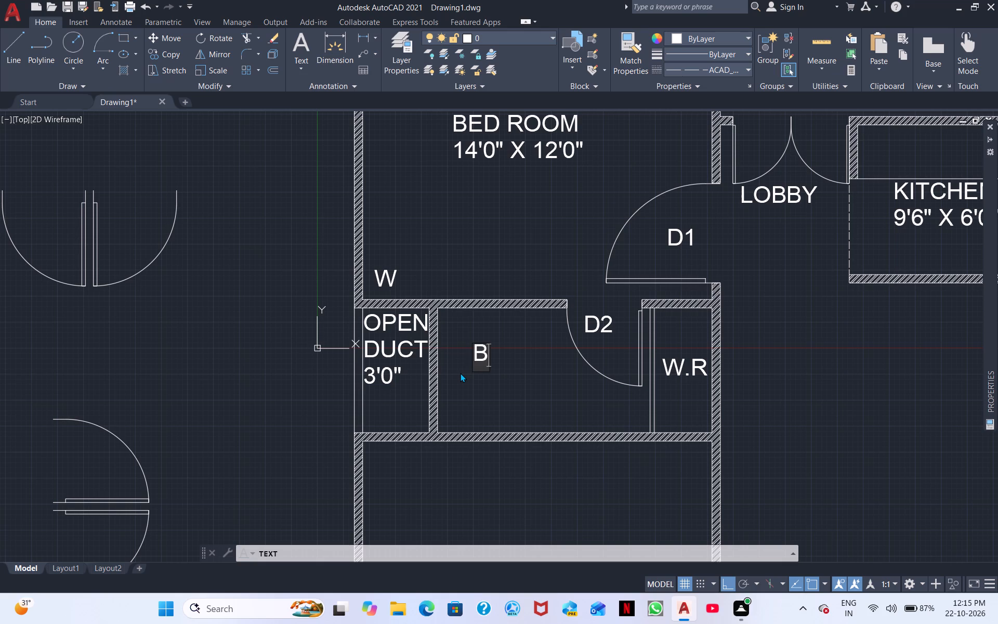
type("ATH")
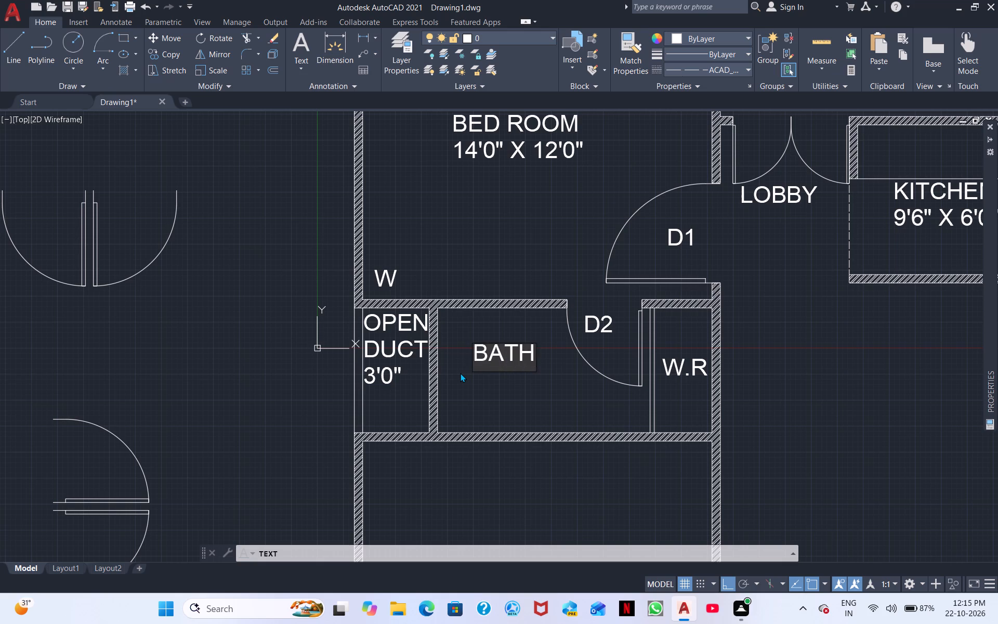
key("Return")
Add the size text 11'0" X 5'0" just beneath the BATH label.
left_click(571, 391)
left_click(461, 378)
left_click(456, 384)
scroll(452, 386, "up", 2)
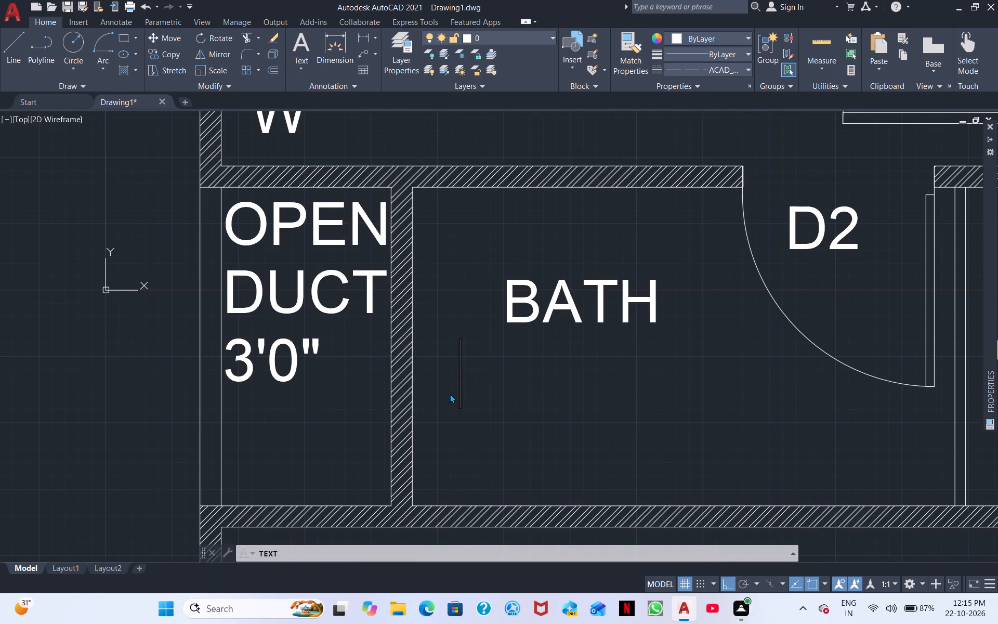
type("11'0\"")
key("space")
type("X")
key("space")
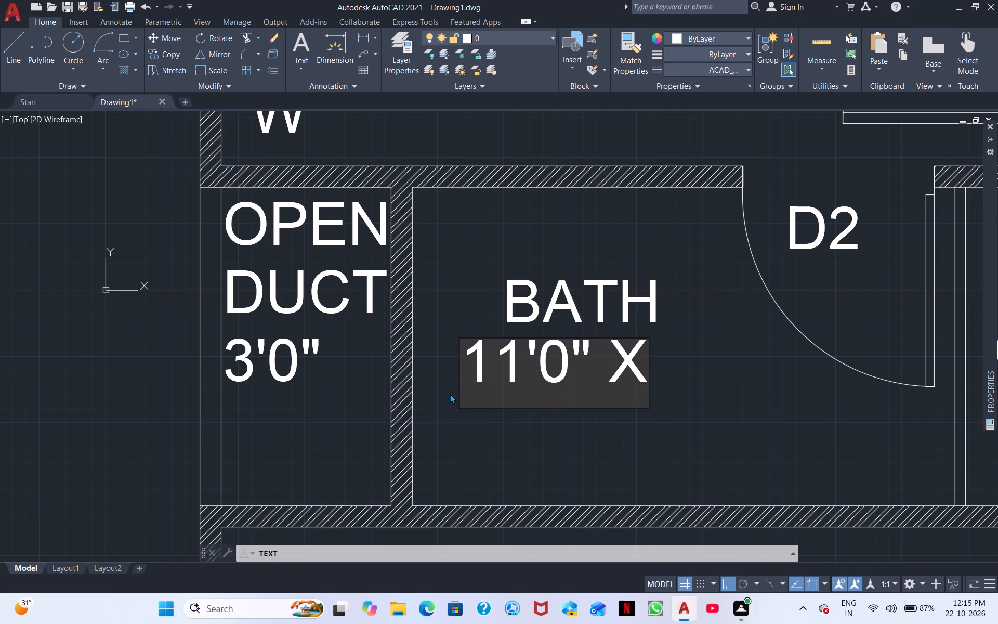
type("5'0\"")
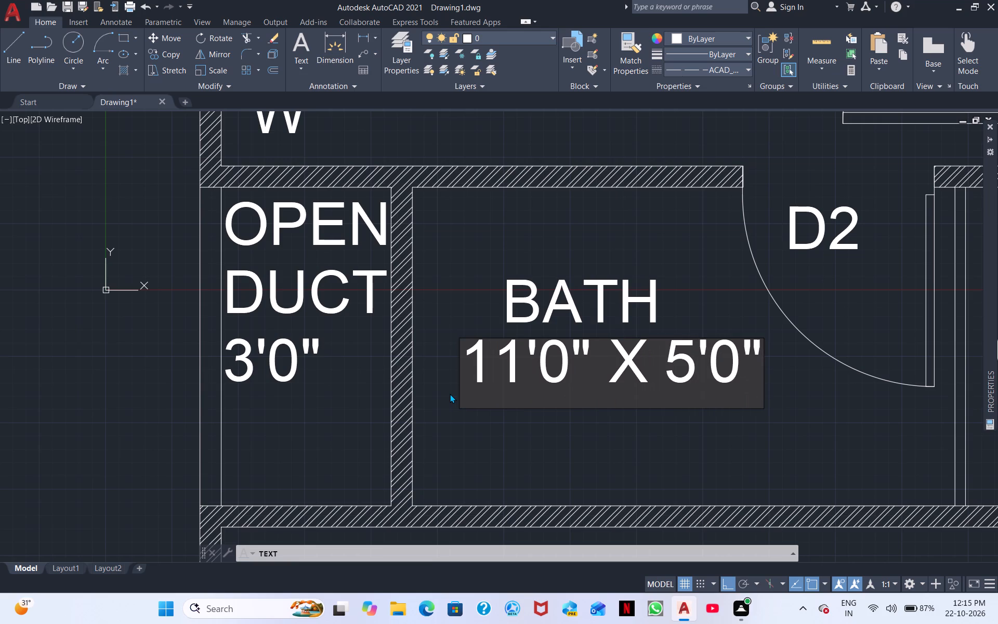
Add a W window label inside the upper-left corner of the large room below the open duct.
scroll(551, 407, "down", 2)
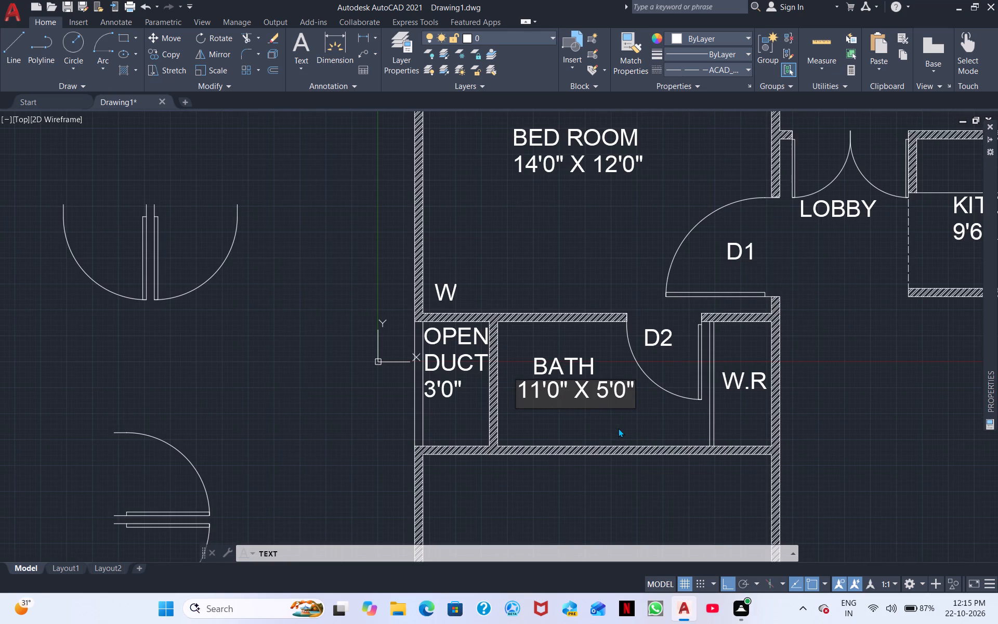
middle_click_drag(572, 479, 594, 401)
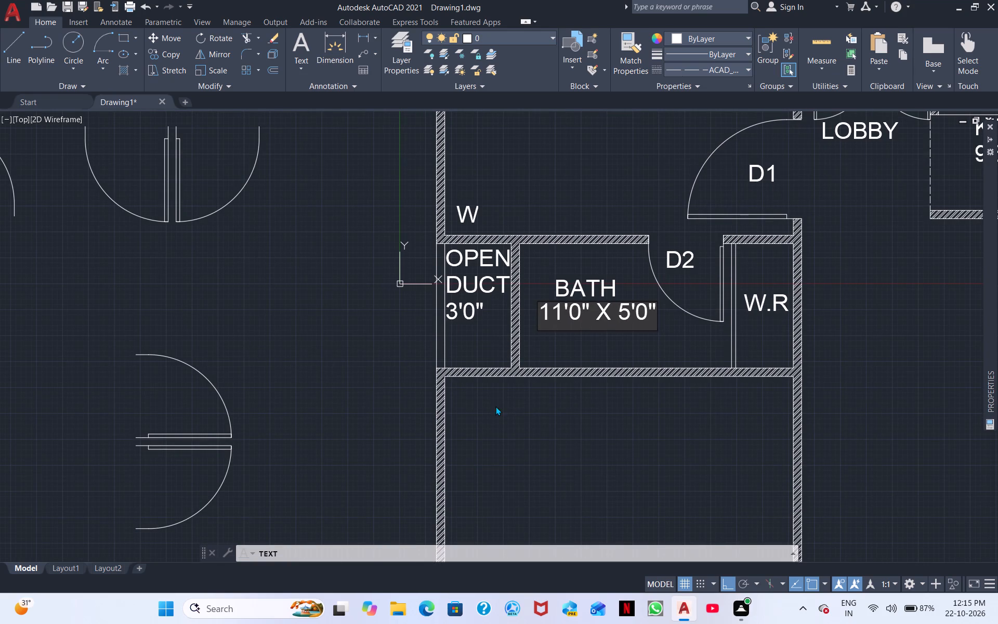
left_click(462, 394)
scroll(456, 394, "up", 2)
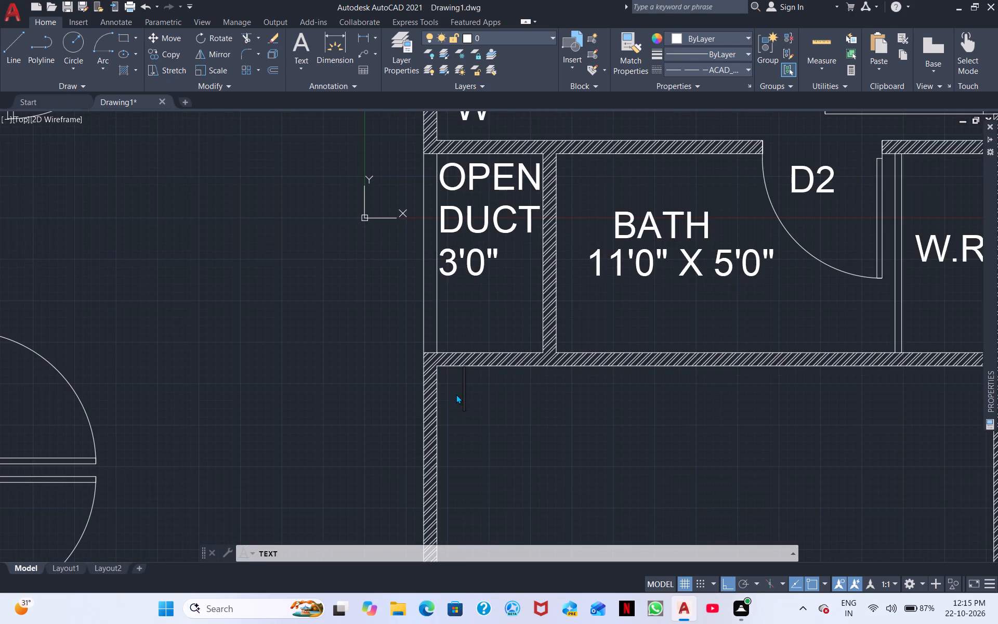
left_click(448, 390)
left_click(455, 397)
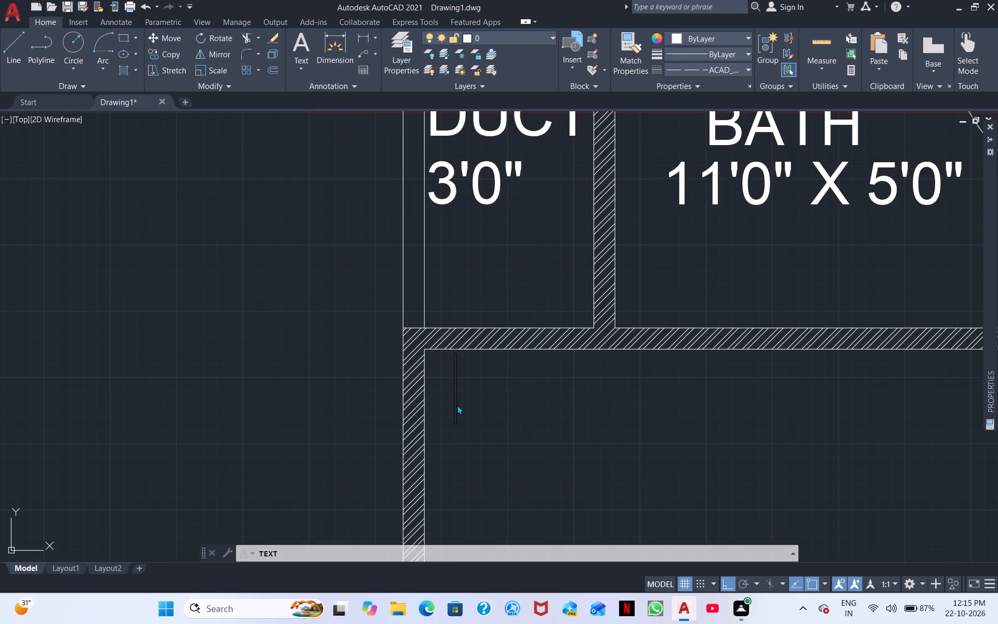
key("w")
Label the large room below the bath with two text lines, BED ROOM and 14'0" X 12'0".
scroll(534, 428, "down", 1)
middle_click_drag(550, 398, 518, 353)
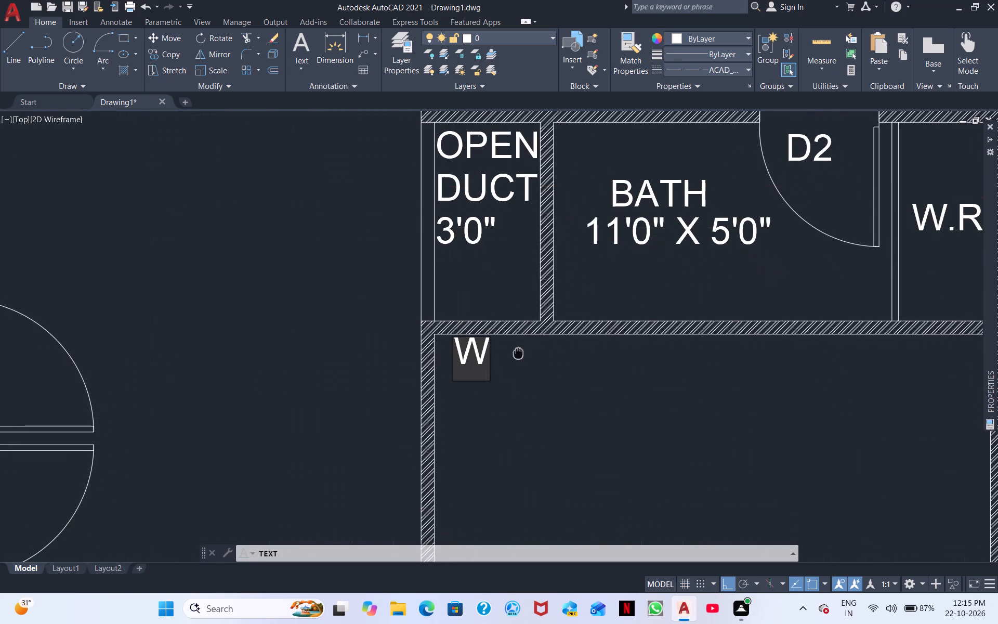
middle_click_drag(518, 353, 518, 353)
scroll(643, 428, "down", 2)
middle_click_drag(643, 431, 586, 331)
middle_click_drag(603, 391, 568, 357)
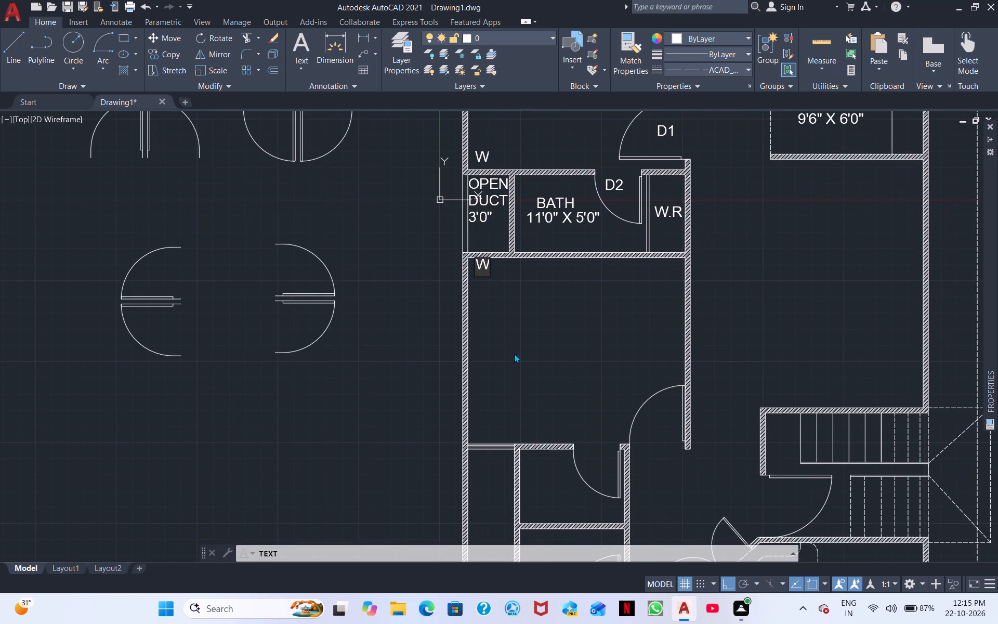
left_click(511, 341)
left_click(520, 320)
type("BED")
key("space")
type("ROOM")
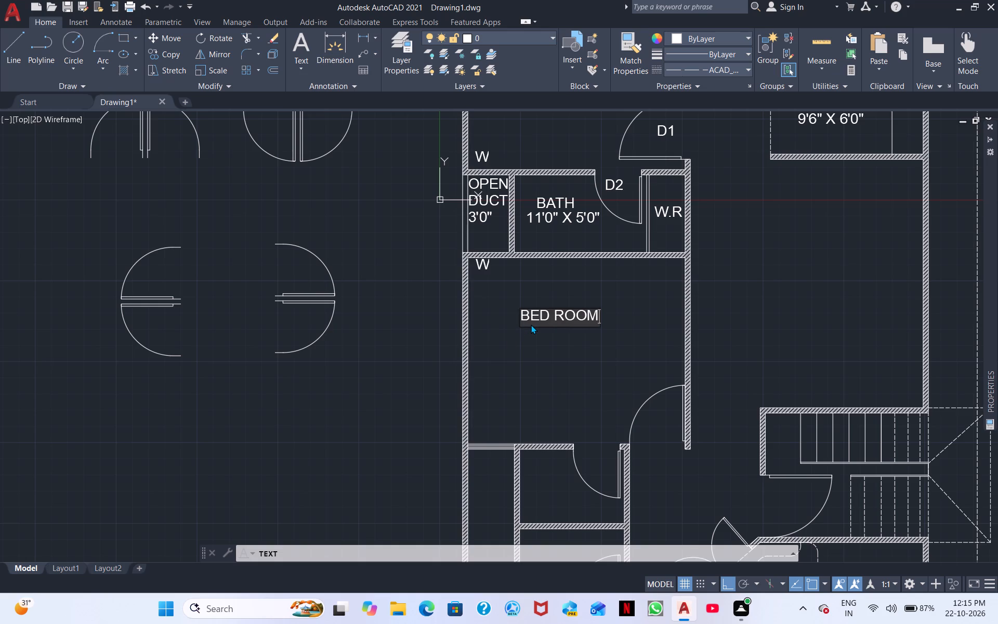
key("Return")
type("14'0\"")
key("space")
type("X")
key("space")
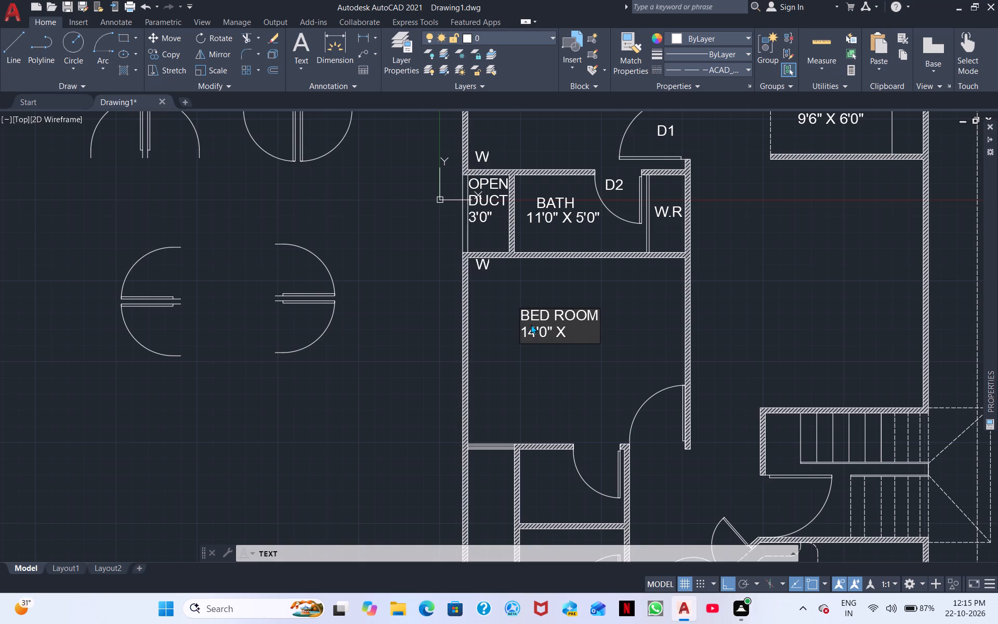
type("12'0\"")
Add a D1 label inside the door swing at the lower-right corner of the lower bedroom.
middle_click_drag(602, 428, 587, 373)
left_click(626, 381)
left_click(626, 386)
left_click(631, 386)
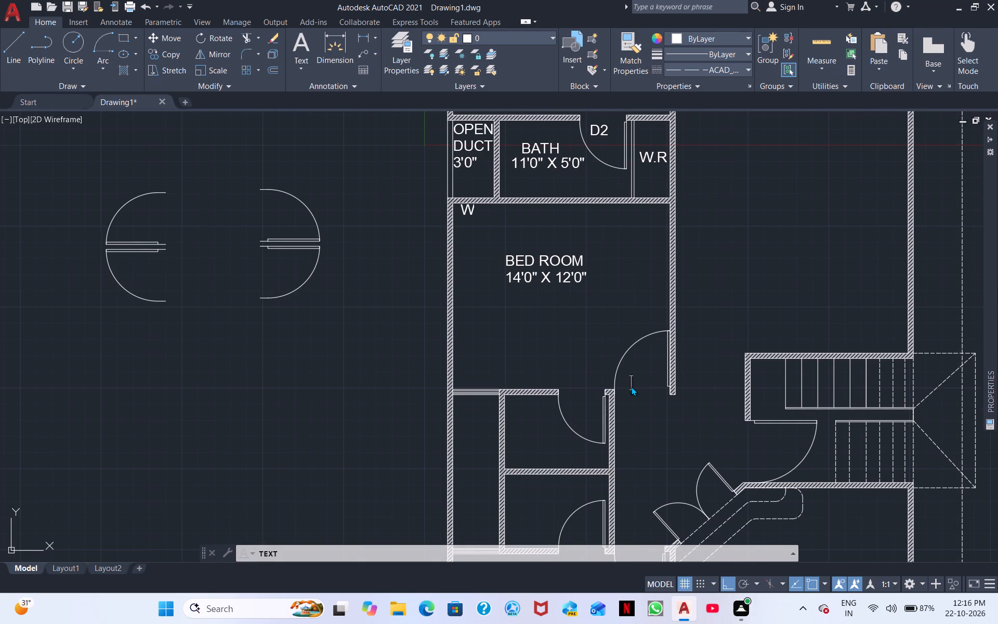
left_click(631, 385)
key("d")
key("2")
key("BackSpace")
key("1")
Add a D2 label inside the door swing of the upper small room directly below the lower bedroom.
left_click(568, 409)
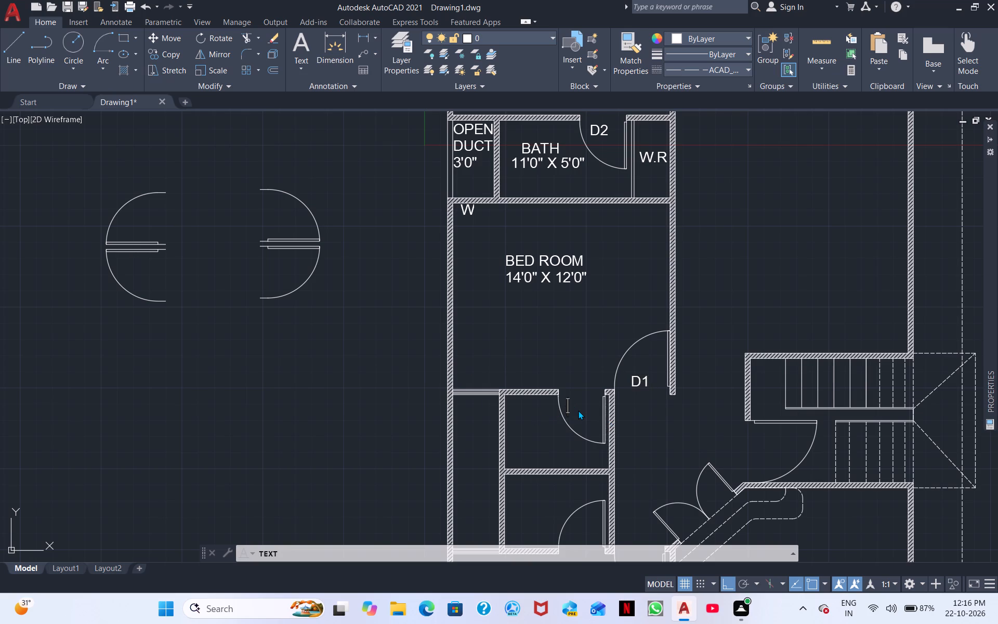
scroll(578, 410, "up", 2)
left_click(570, 405)
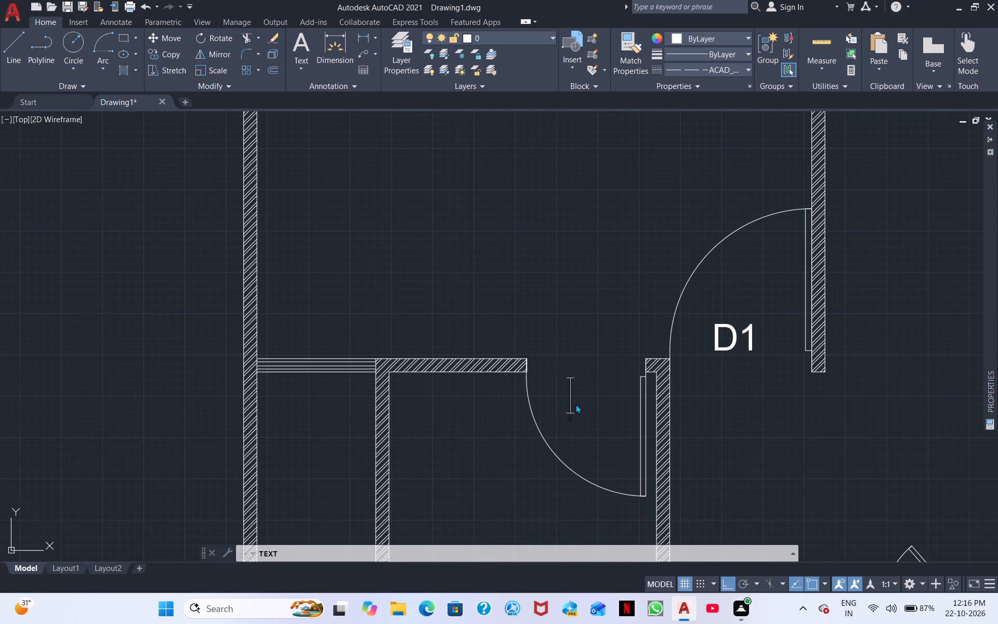
type("D2")
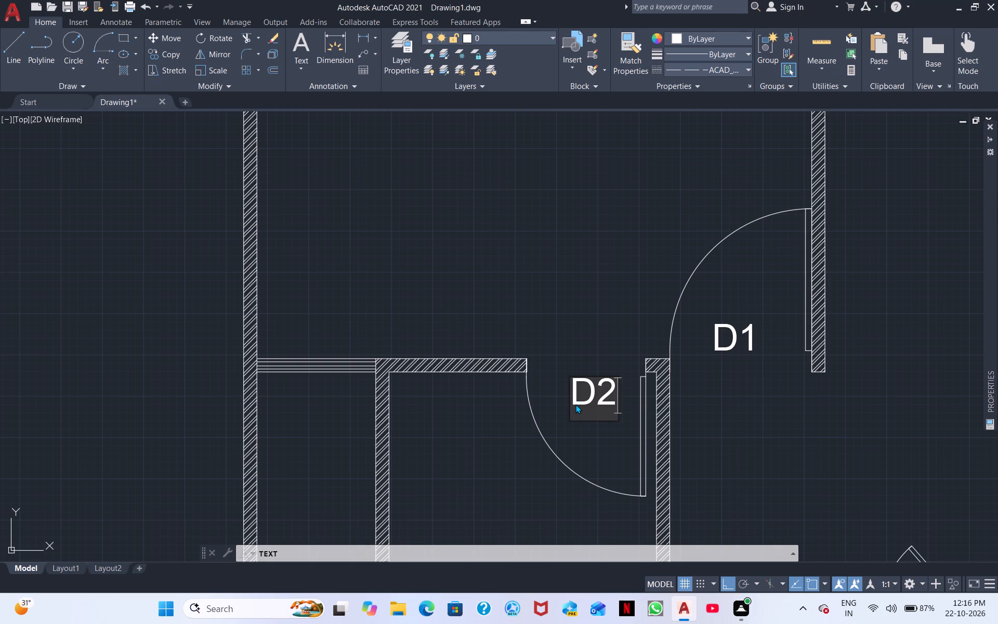
Add a W label just above the window in the lower-left corner of the lower bedroom.
left_click(281, 349)
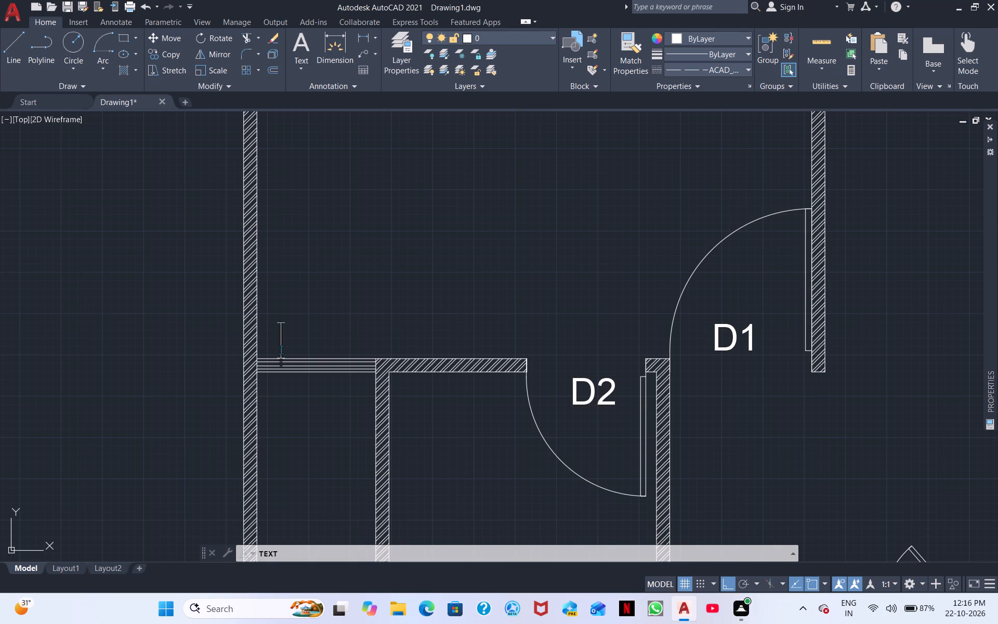
left_click(285, 349)
scroll(285, 349, "up", 3)
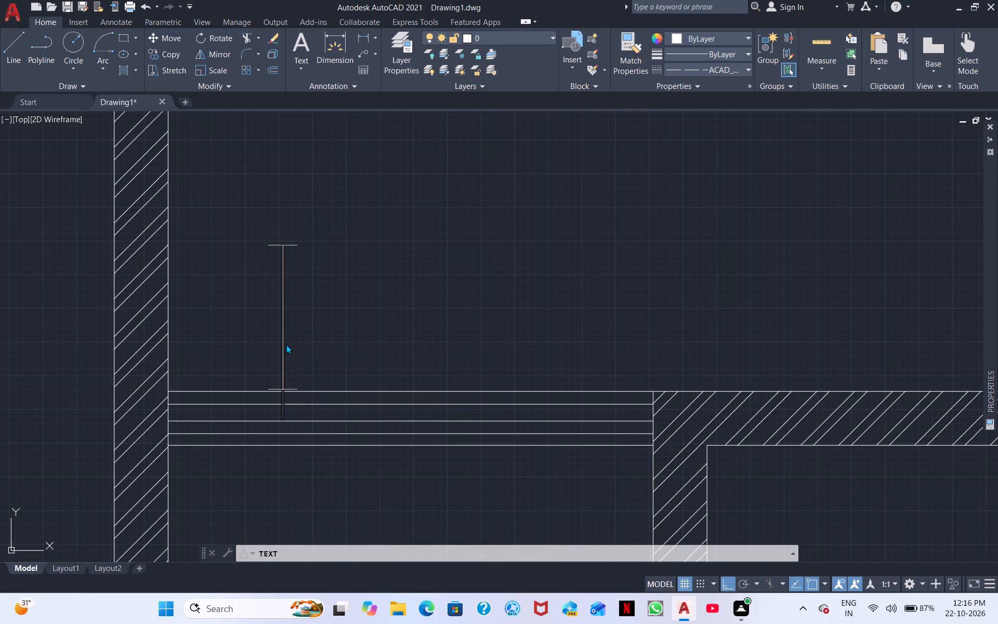
left_click(292, 313)
left_click(288, 350)
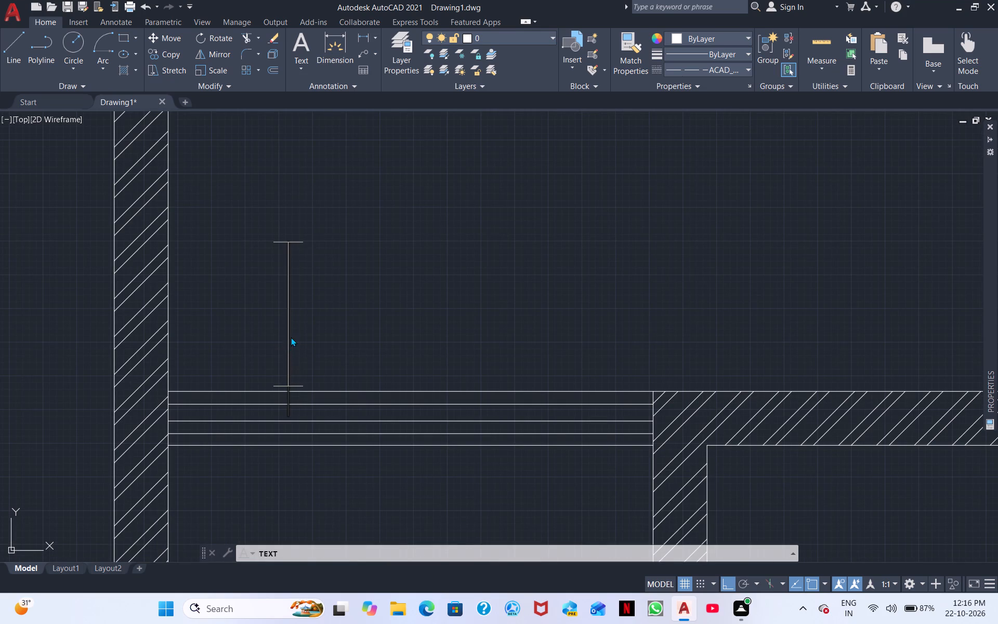
left_click(291, 337)
key("w")
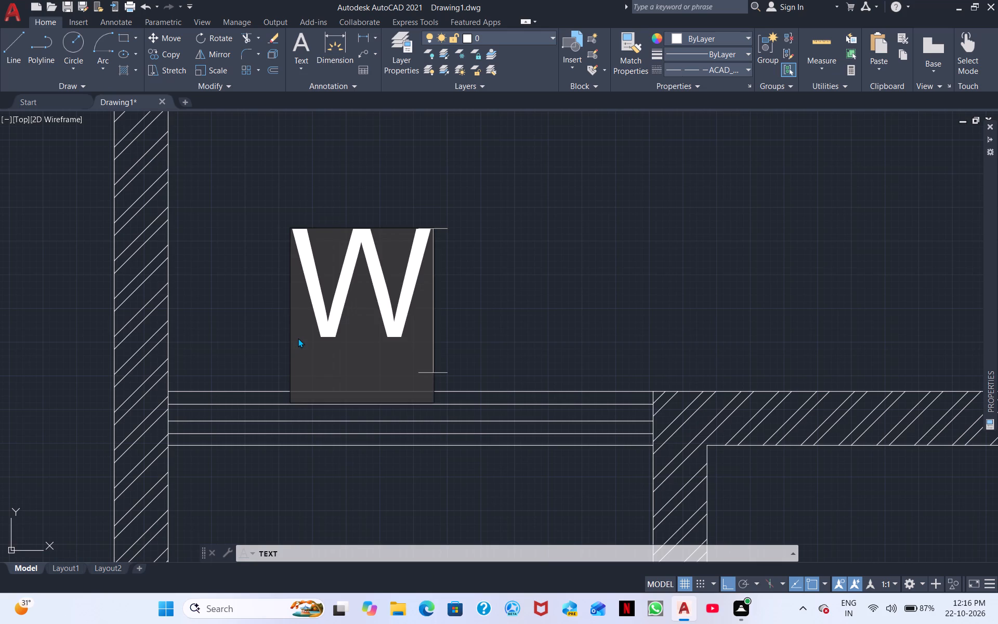
Place the text OPEN 3'0" WIDE in the empty area outside the left exterior wall, beside the narrow duct.
scroll(371, 513, "down", 2)
middle_click_drag(369, 491, 366, 330)
middle_click_drag(360, 404, 364, 370)
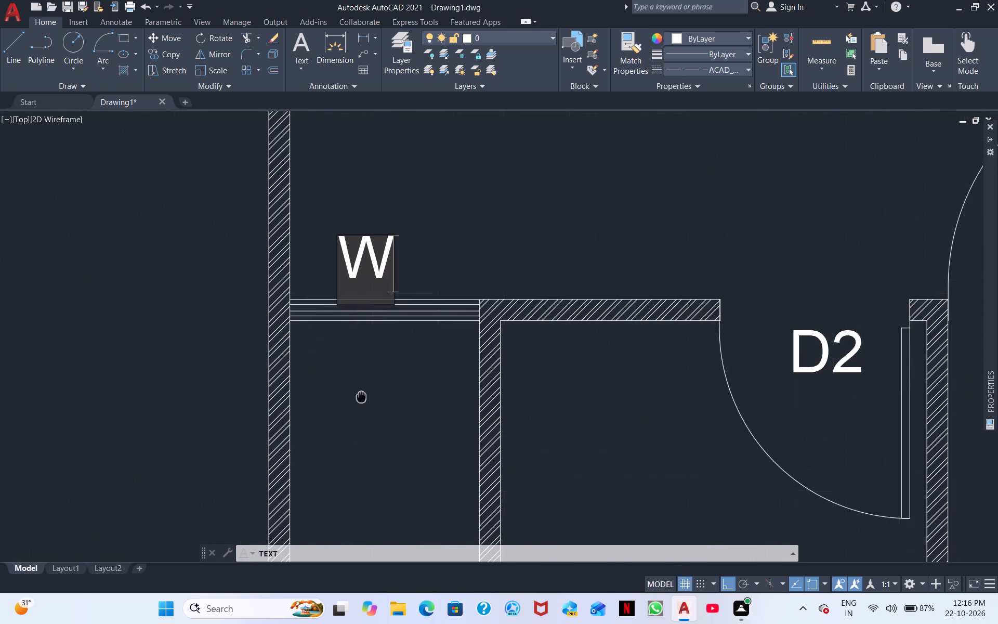
middle_click_drag(364, 370, 363, 326)
middle_click_drag(367, 378, 362, 314)
middle_click_drag(369, 356, 367, 345)
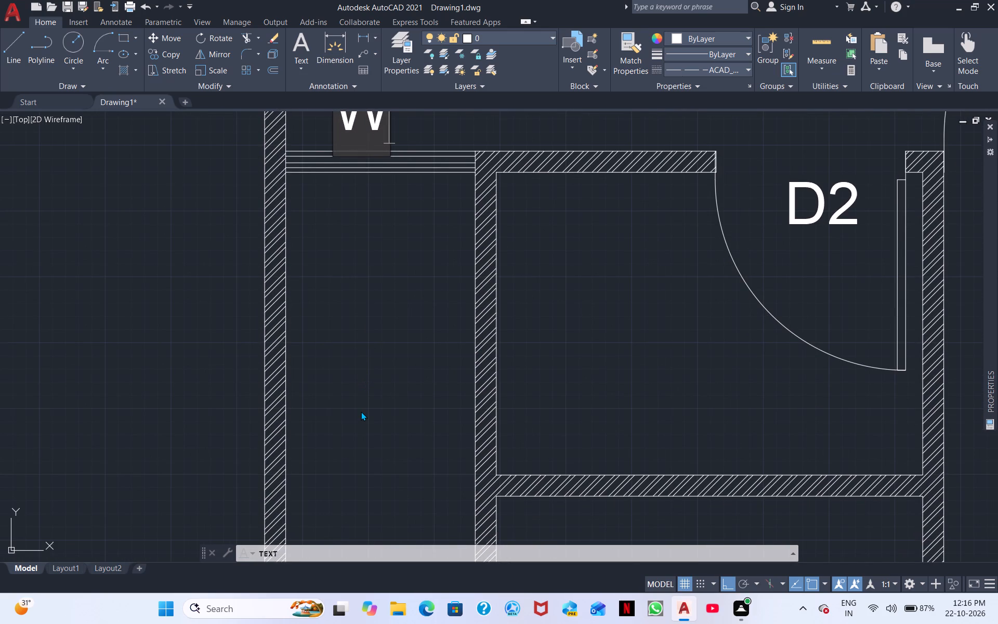
scroll(360, 387, "down", 4)
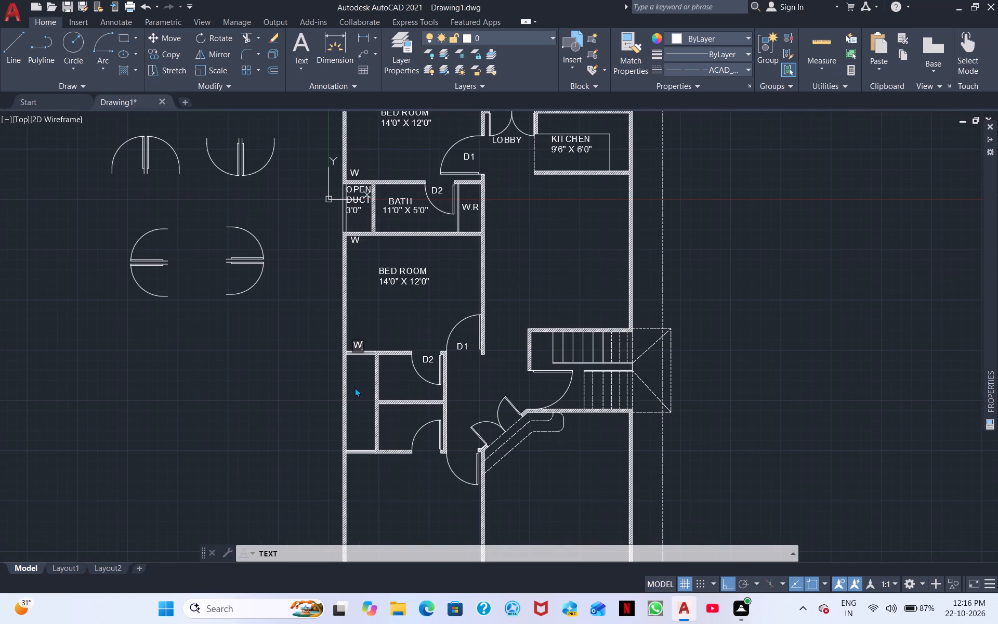
scroll(352, 391, "up", 1)
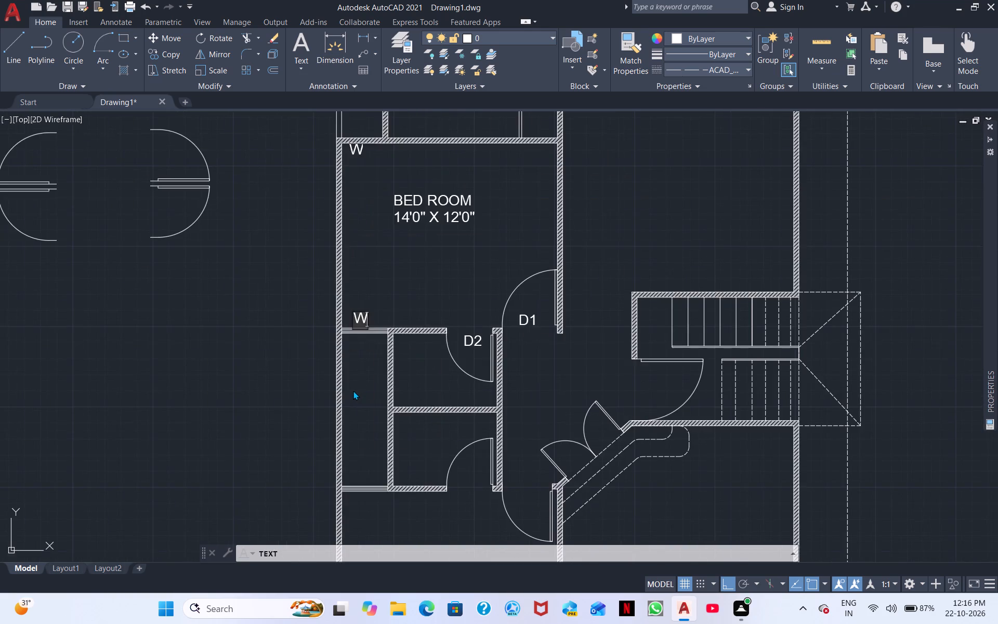
scroll(352, 394, "down", 3)
scroll(346, 413, "up", 2)
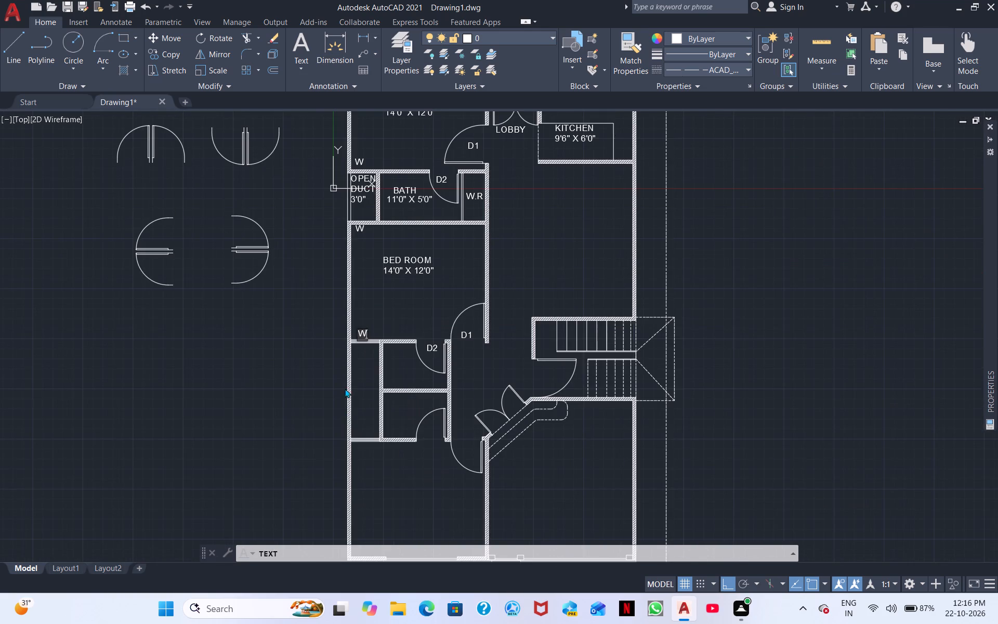
scroll(341, 375, "up", 4)
middle_click_drag(405, 325, 275, 418)
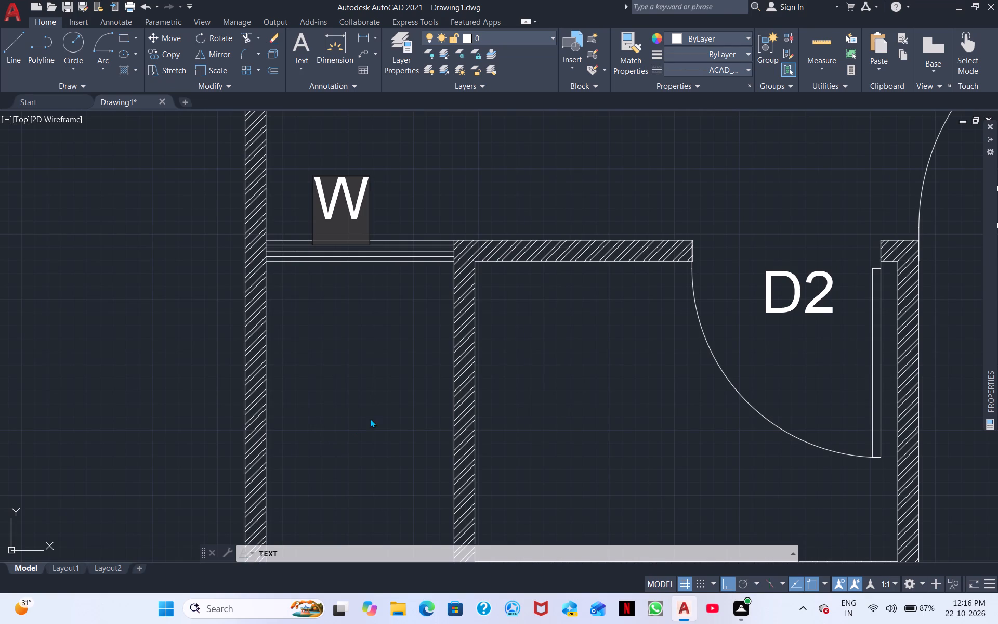
middle_click_drag(535, 433, 455, 352)
scroll(449, 377, "down", 2)
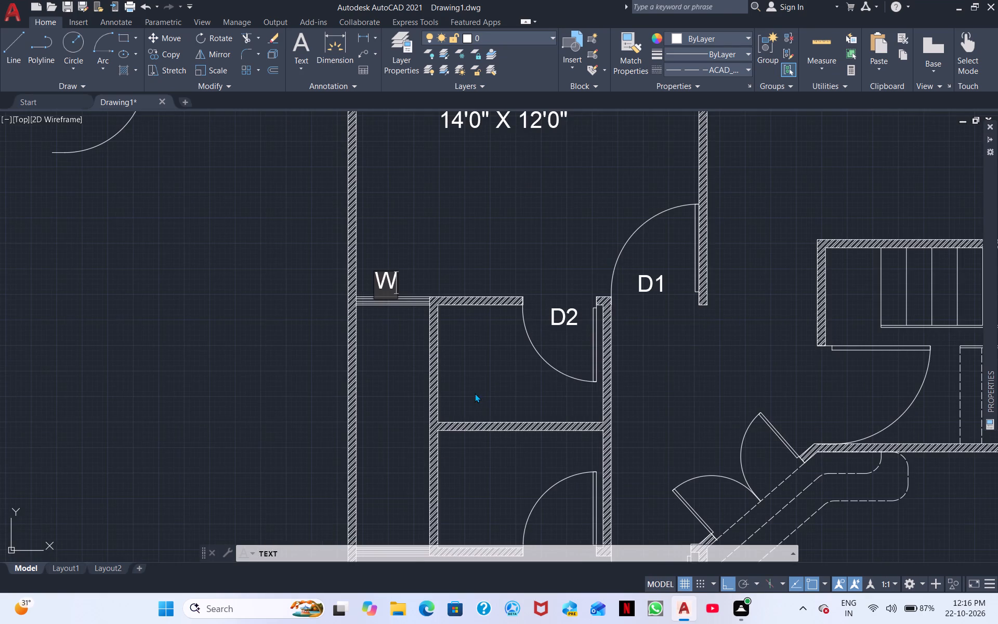
middle_click_drag(475, 393, 575, 393)
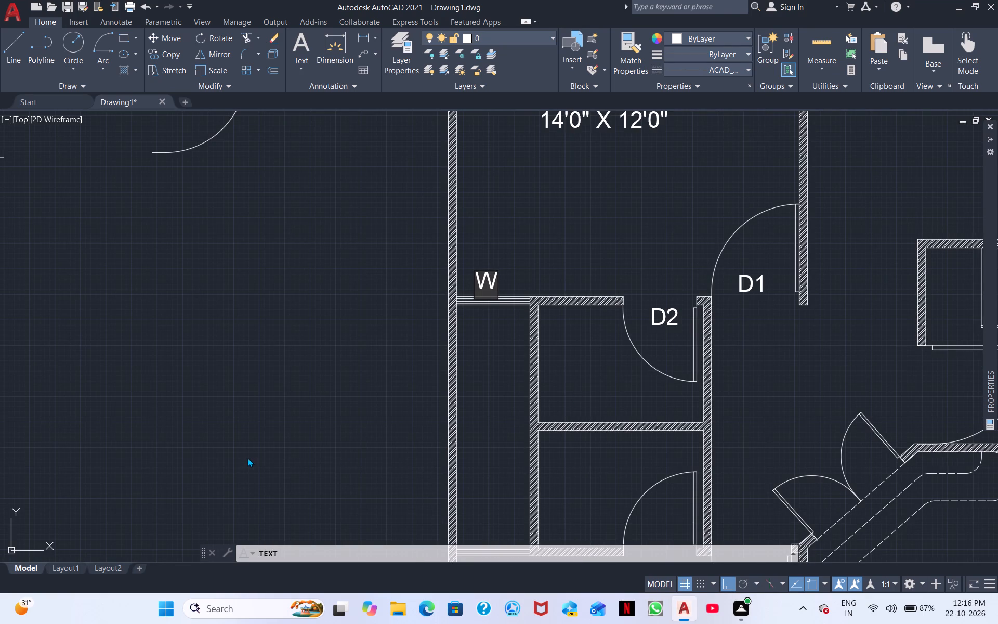
middle_click_drag(249, 450, 493, 413)
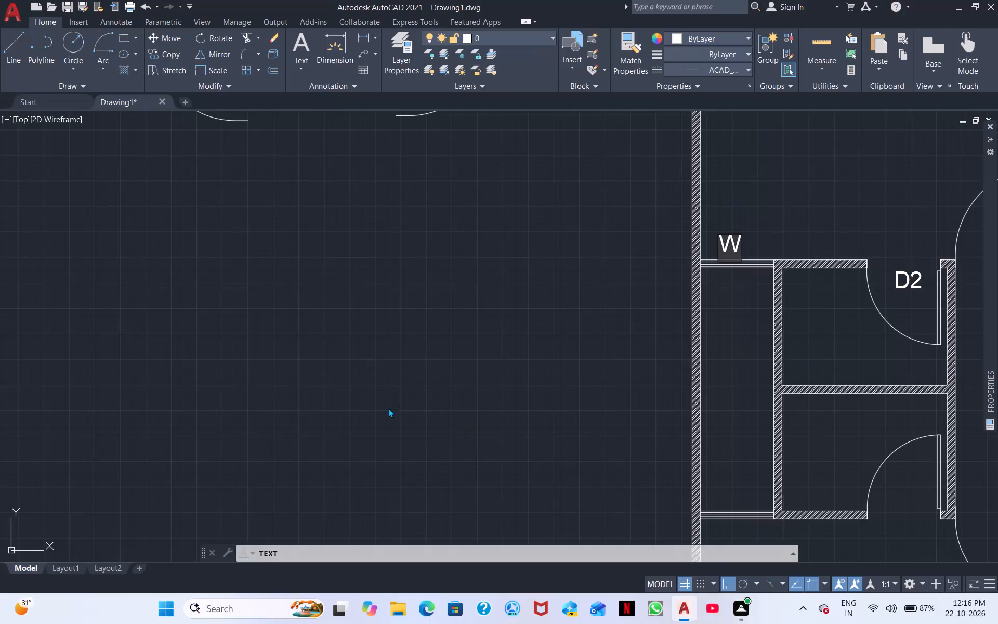
left_click(340, 437)
type("OP")
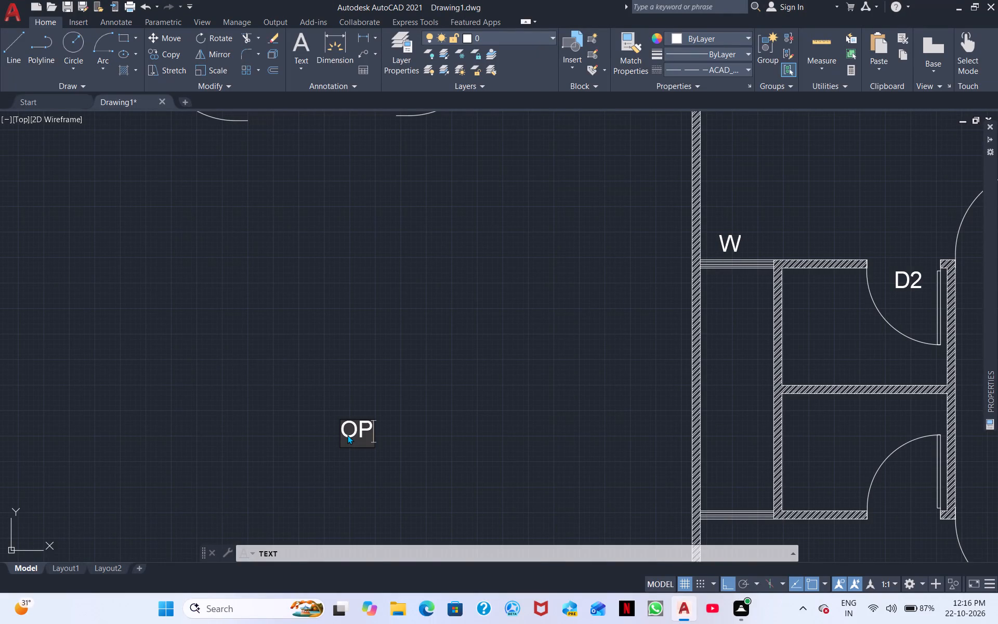
type("EN")
key("space")
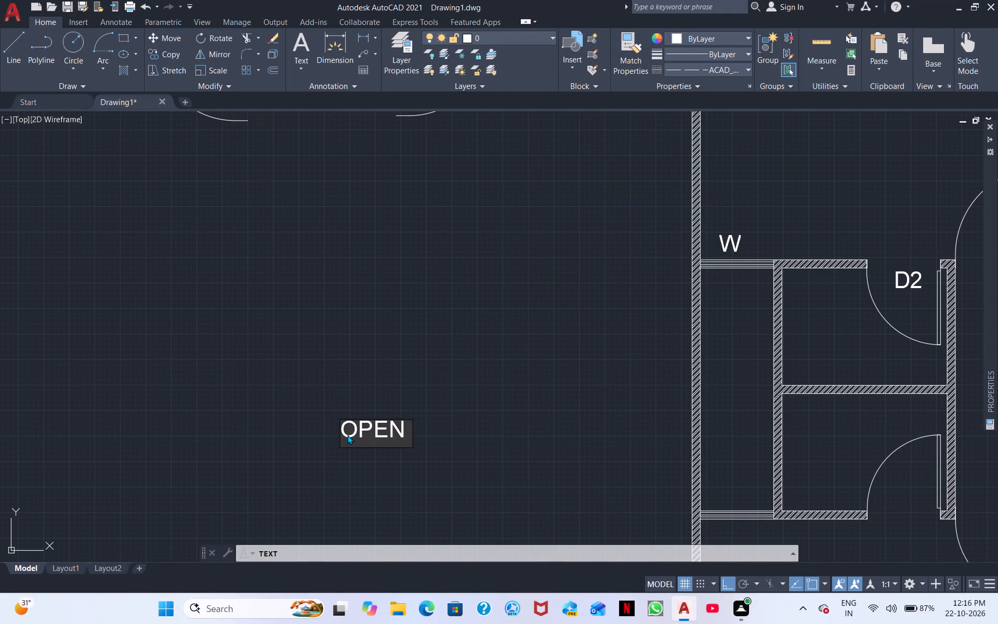
type("3'0\"")
key("space")
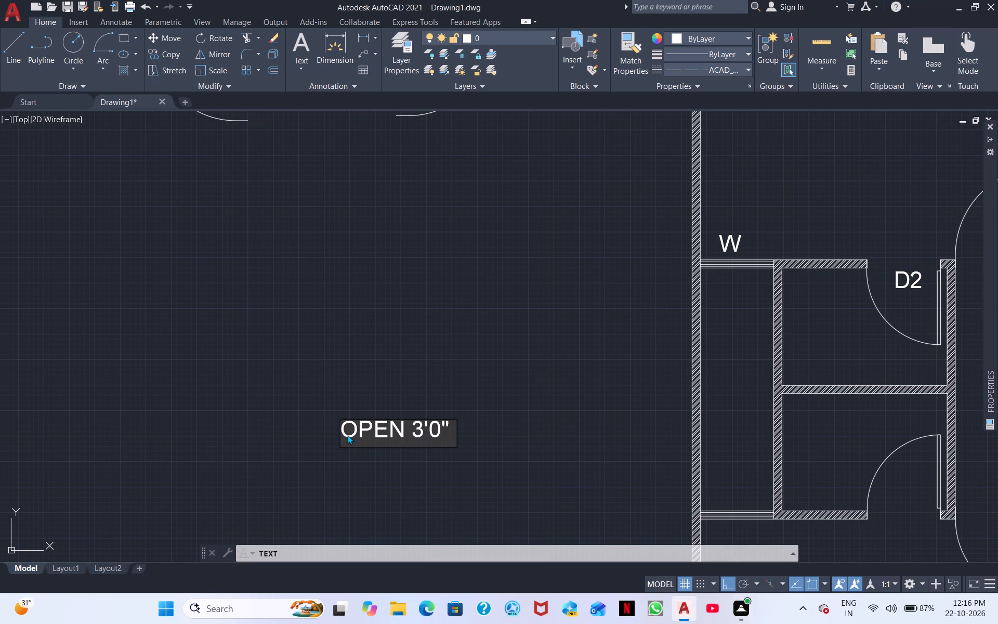
type("WIDE")
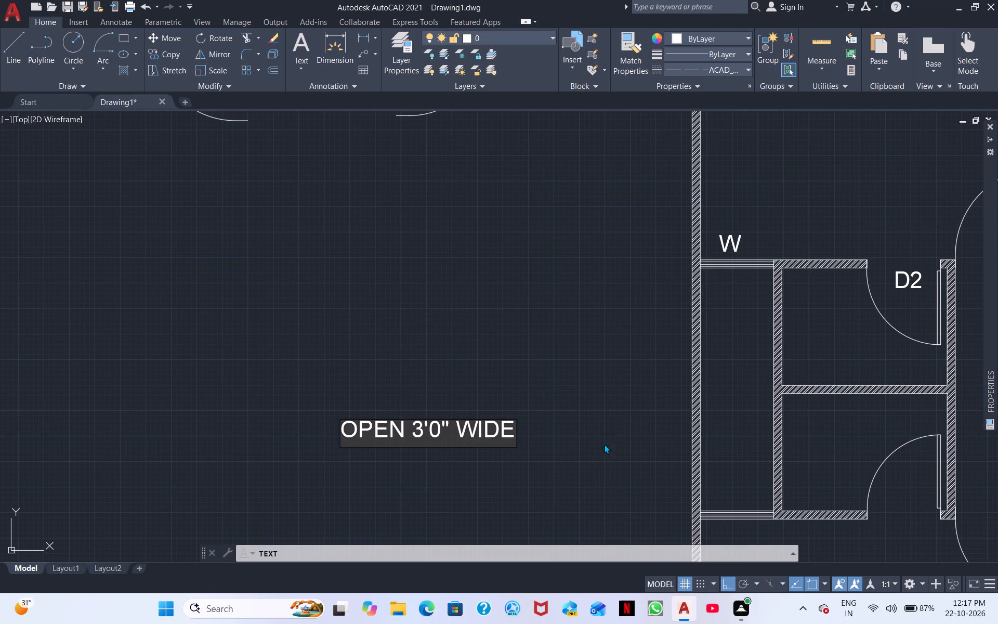
Add a BATH label in the upper small room, beside the D2 door swing.
middle_click_drag(608, 436, 407, 437)
left_click(594, 322)
left_click(602, 322)
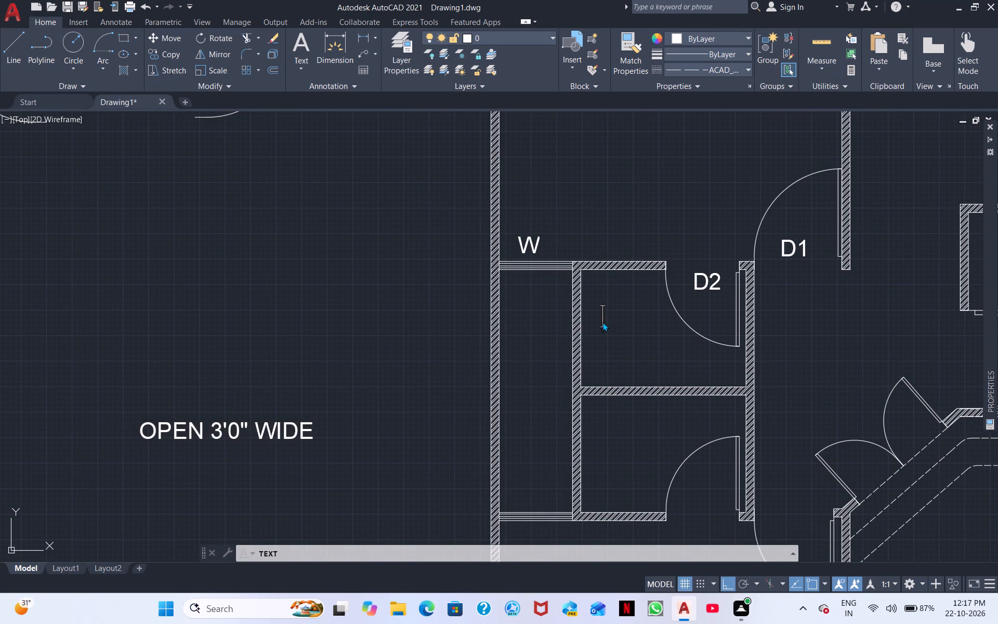
type("BATH")
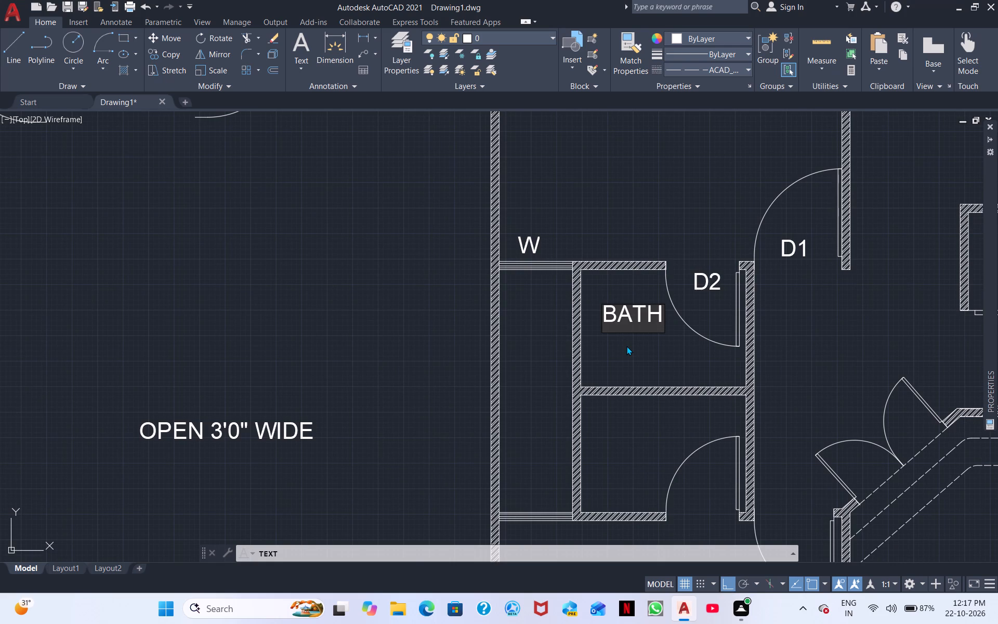
Add the size text 6'9" X 4'0" just beneath the upper small room's BATH label.
scroll(630, 368, "up", 1)
middle_click_drag(603, 363, 612, 485)
left_click(574, 463)
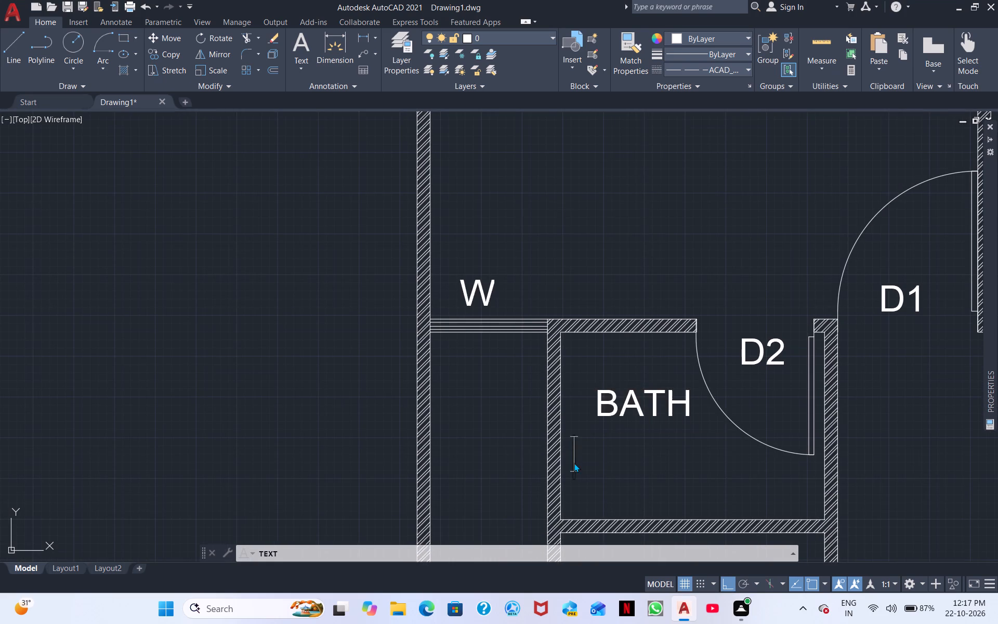
scroll(570, 453, "up", 2)
left_click(568, 440)
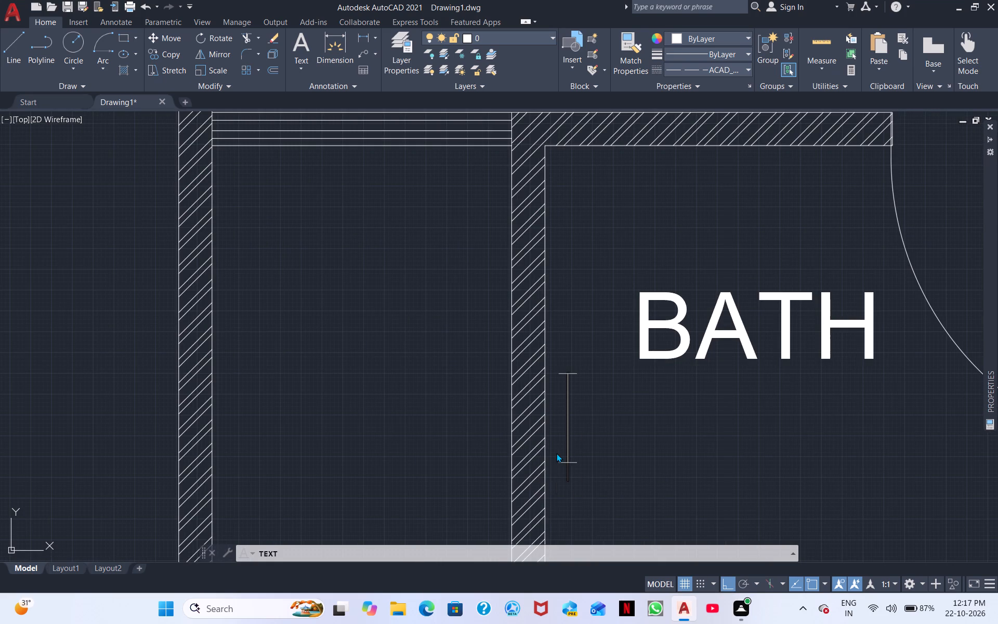
left_click(556, 453)
type("6'9")
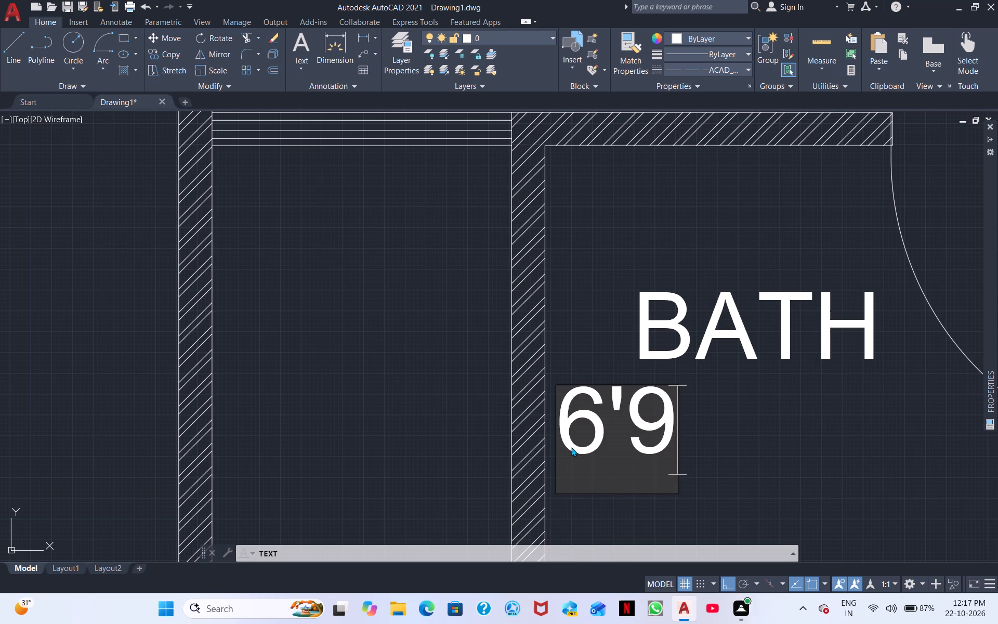
type("\"")
key("space")
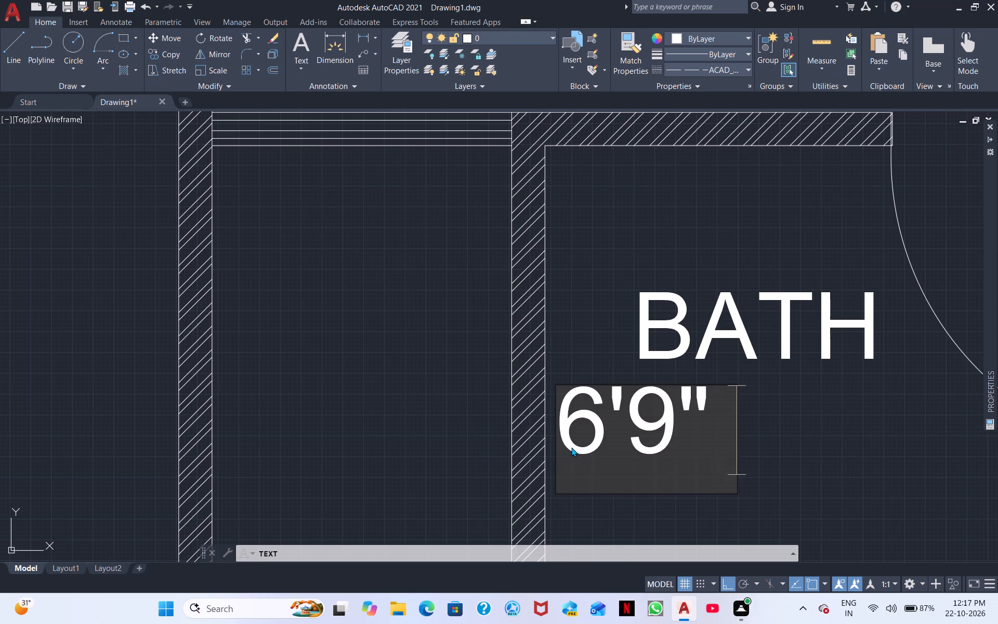
type("X")
key("space")
type("4'0\"")
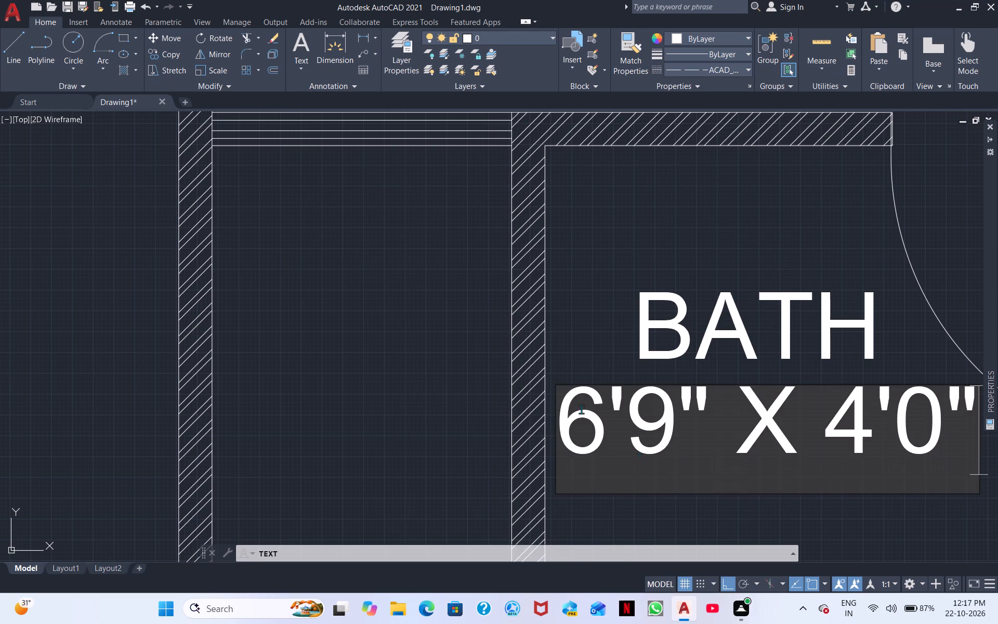
Add a BATH label near the top of the lower small room, below the shared partition wall.
middle_click_drag(649, 427, 603, 307)
scroll(614, 341, "down", 2)
middle_click_drag(635, 399, 569, 297)
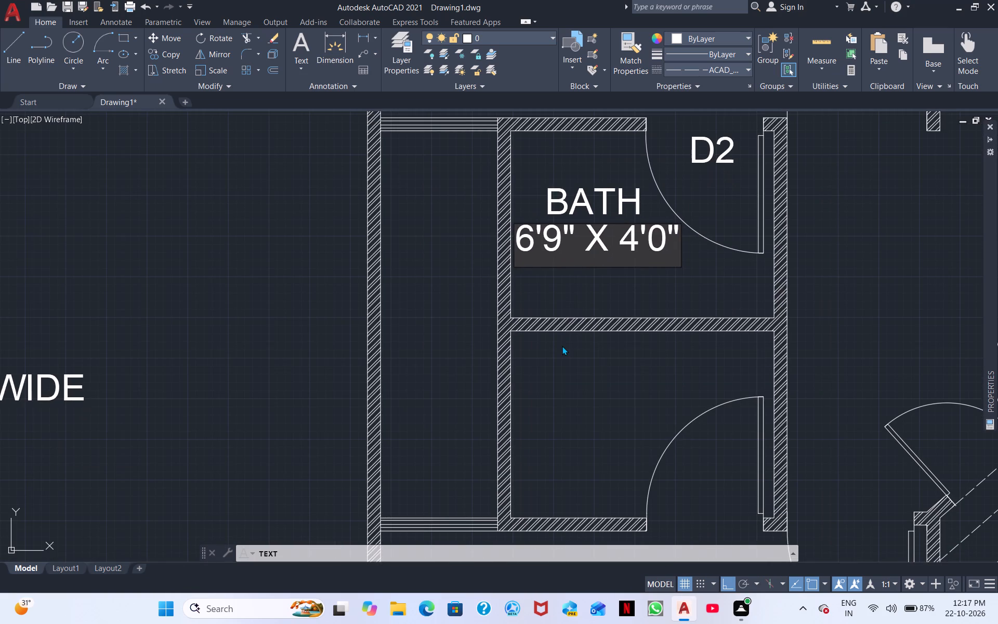
left_click_drag(562, 346, 561, 353)
left_click_drag(560, 364, 562, 370)
left_click(568, 367)
left_click(572, 366)
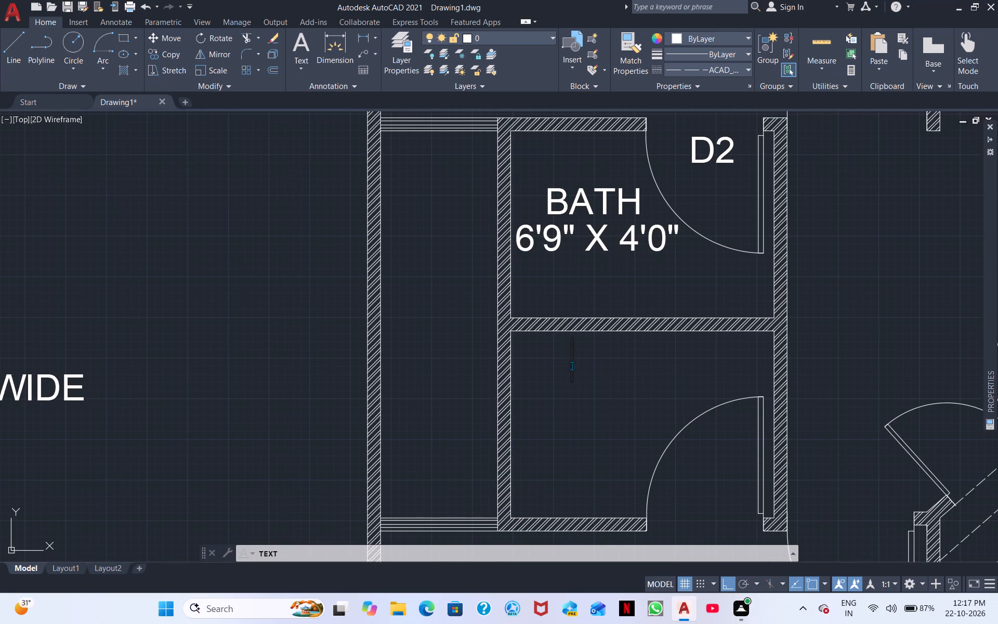
left_click_drag(572, 366, 574, 375)
left_click(574, 375)
type("BATH")
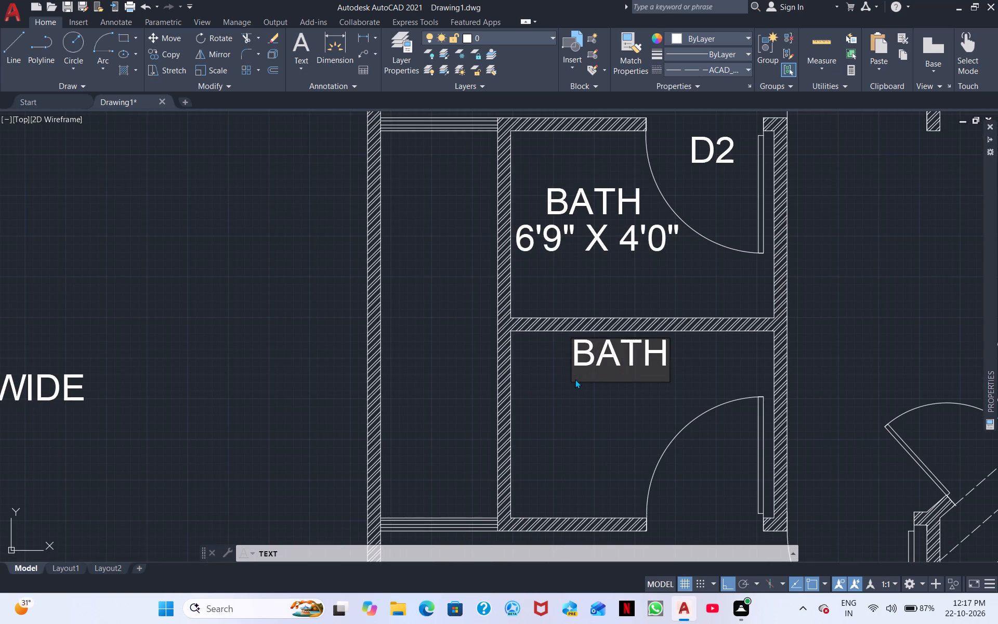
Add the size text 6'9" X 4'0" beneath the lower small room's BATH label.
left_click(525, 397)
left_click(524, 411)
scroll(518, 406, "up", 2)
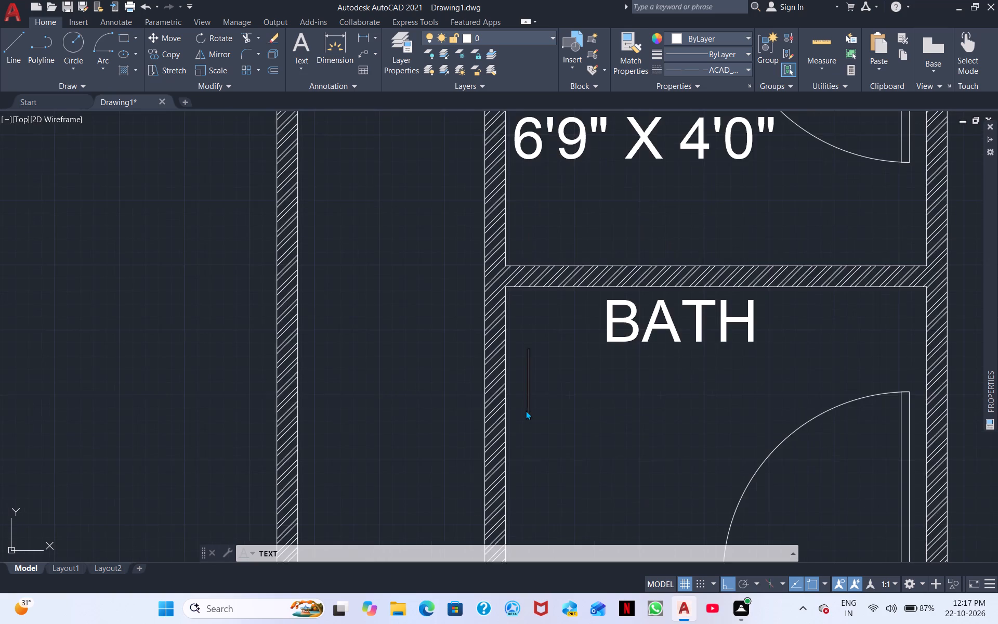
middle_click_drag(527, 411, 527, 383)
scroll(524, 394, "down", 1)
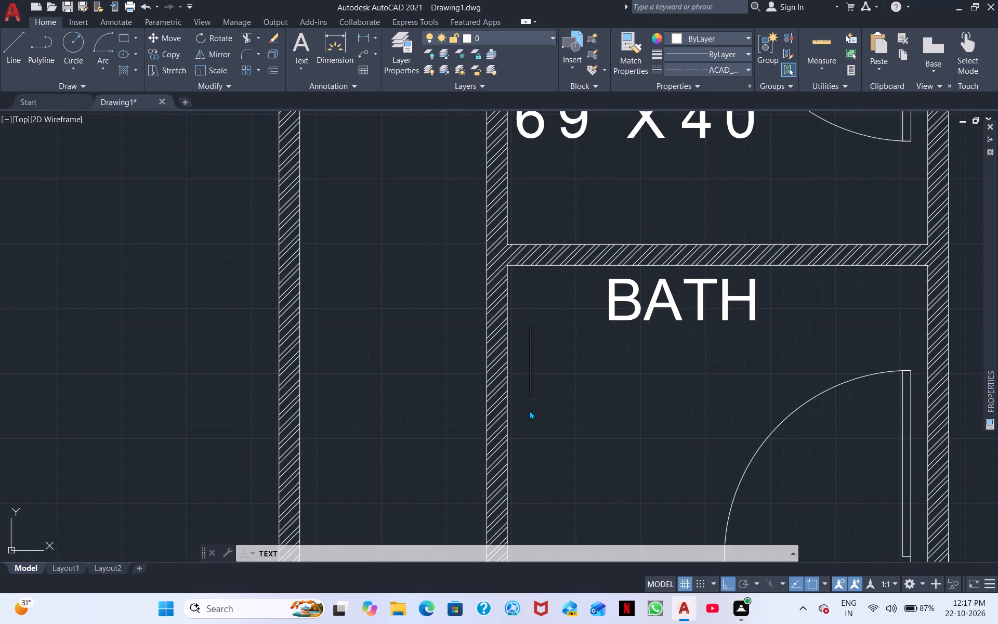
left_click(529, 410)
left_click(536, 393)
type("6'9\" X")
key("space")
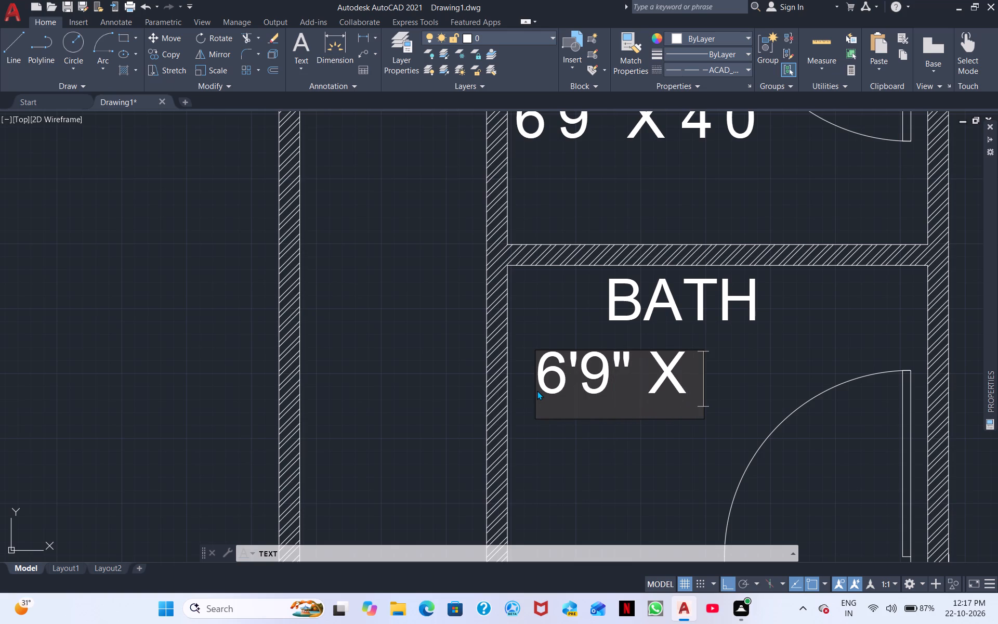
key("4")
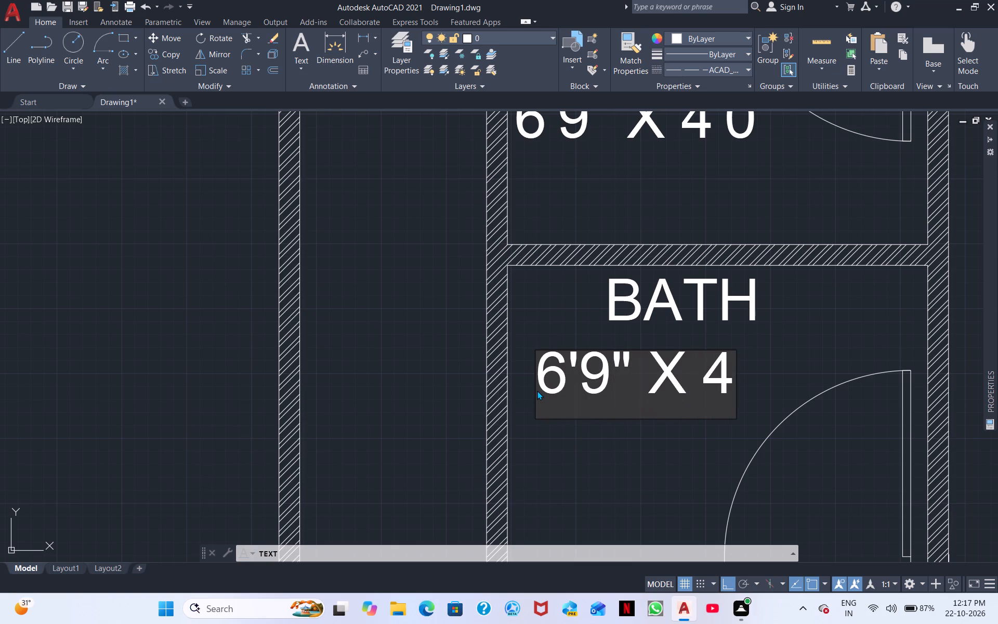
type("'0\"")
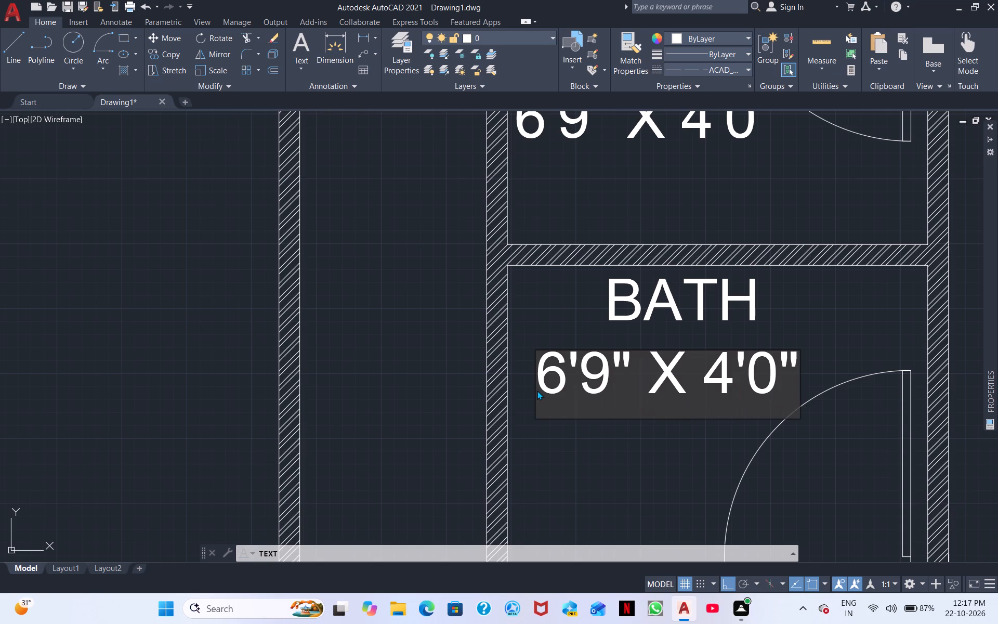
Label the lower bath's door D2, placing the text in the door opening inside the swing arc.
middle_click_drag(539, 444, 481, 298)
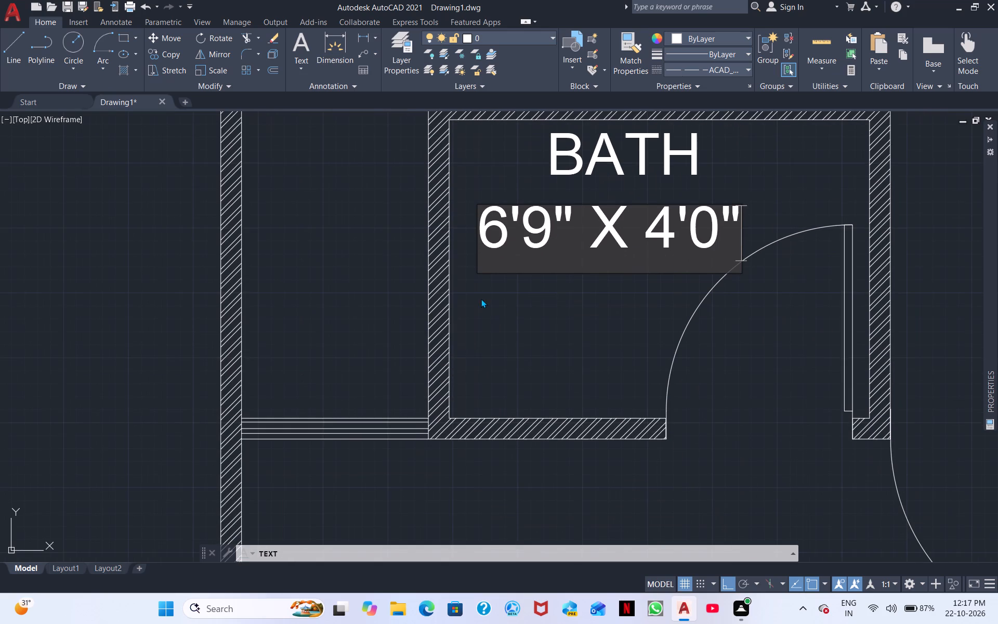
left_click(711, 421)
left_click(709, 397)
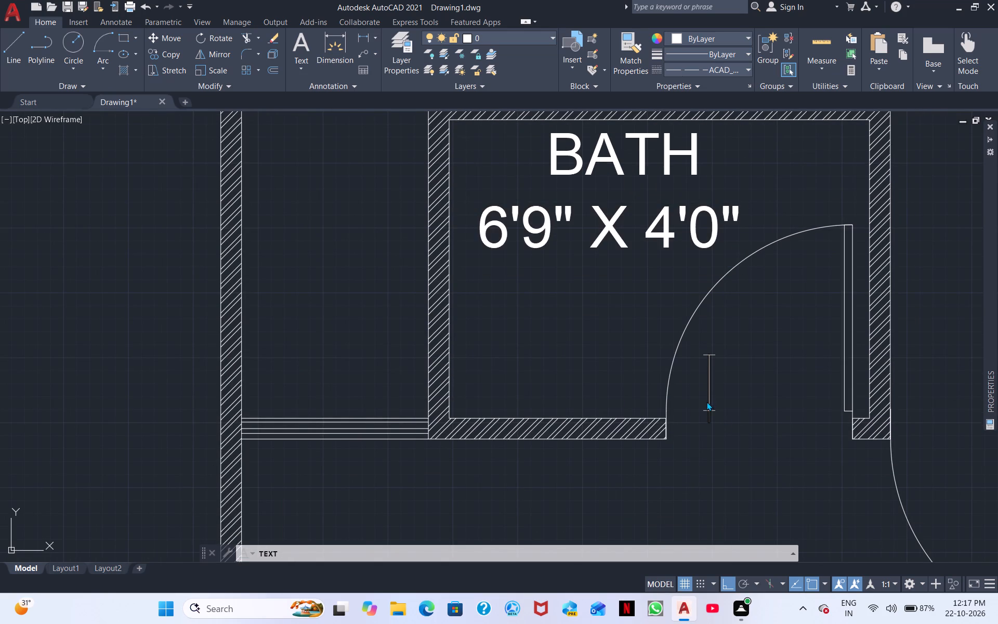
left_click(732, 420)
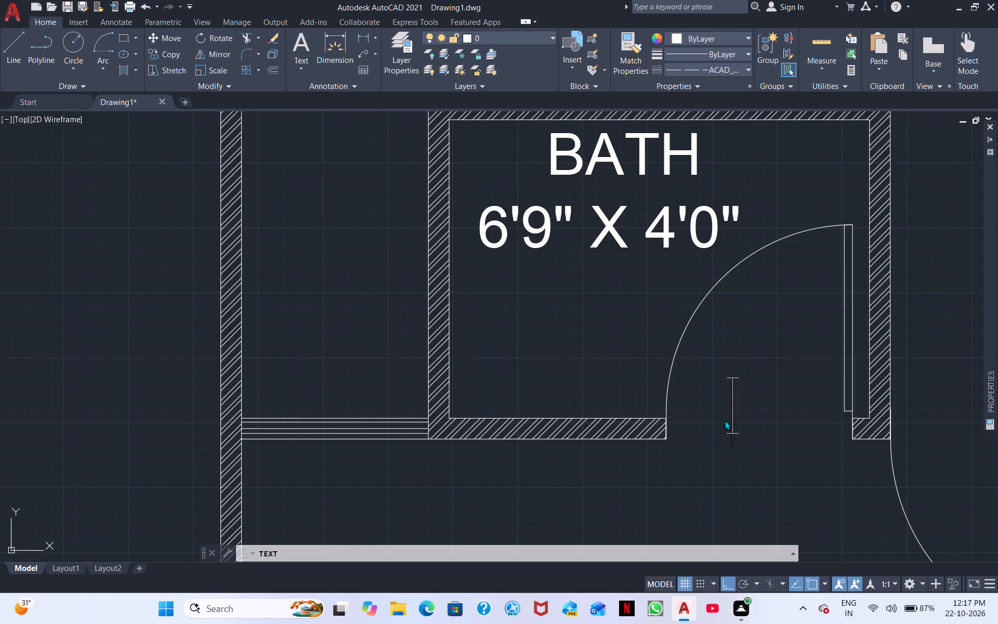
left_click(725, 420)
type("D2")
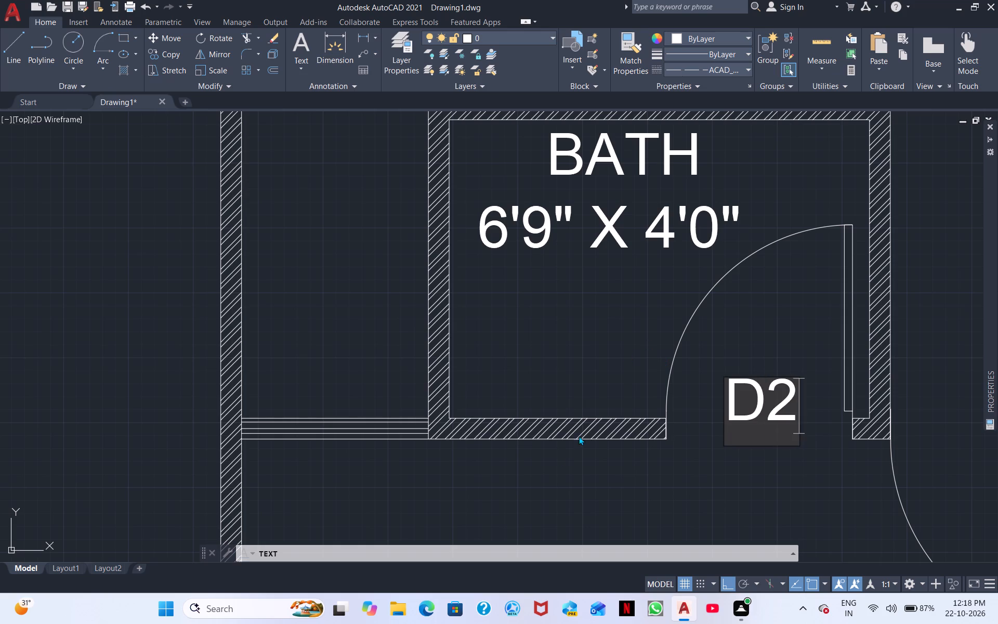
Add a W label just below the window at the lower end of the narrow duct.
left_click(279, 447)
left_click_drag(272, 458, 272, 468)
scroll(271, 476, "down", 2)
middle_click_drag(271, 476, 284, 441)
scroll(272, 460, "up", 2)
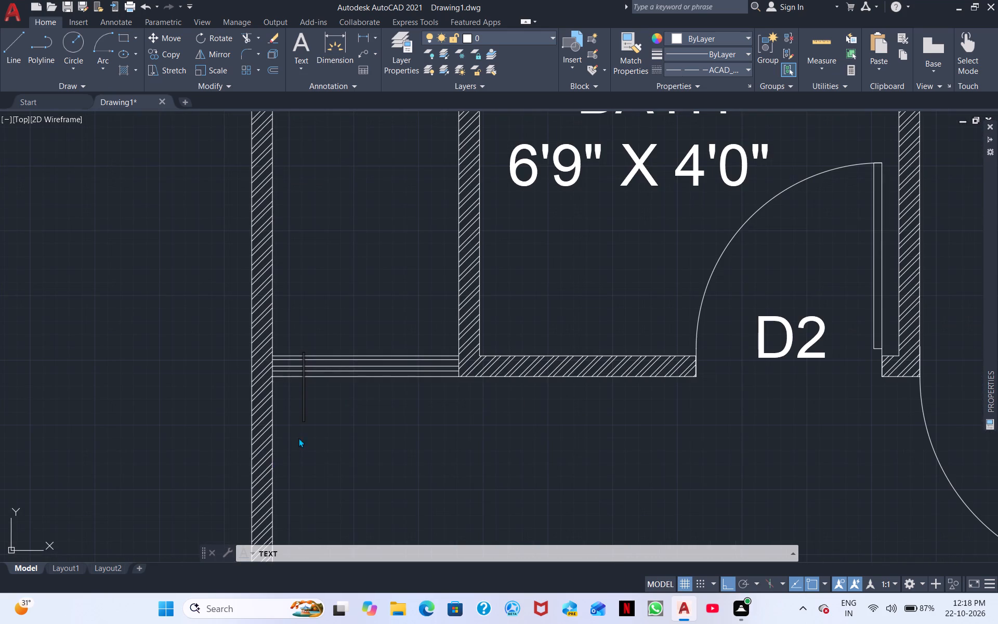
left_click(314, 423)
key("w")
Add a D2 label inside the swing of the lower bedroom's entrance door, next to the diagonal passage wall.
scroll(505, 461, "down", 1)
middle_click_drag(590, 459, 305, 437)
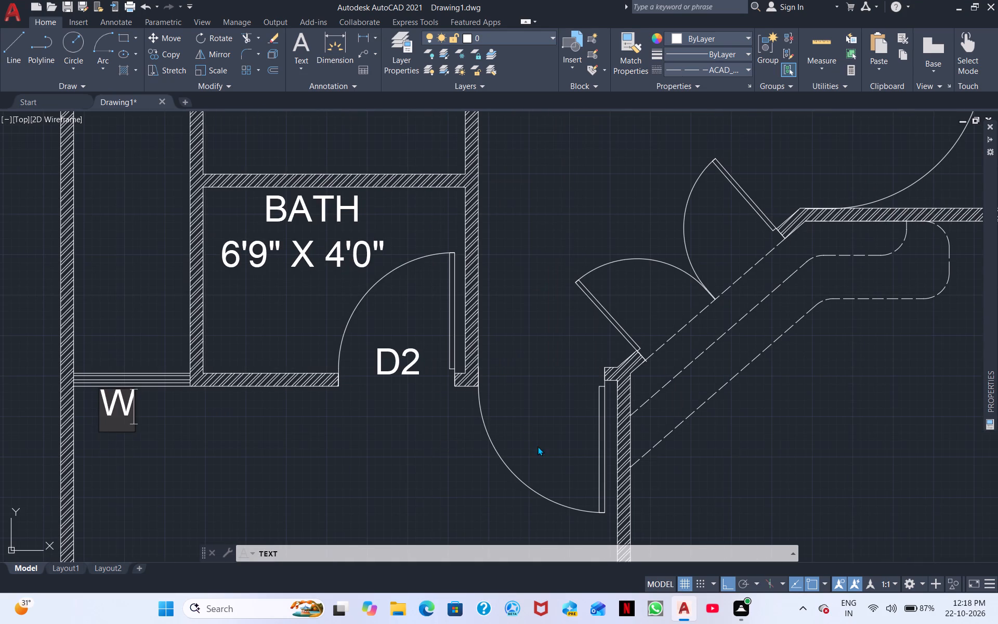
left_click(503, 410)
left_click(521, 417)
type("D2")
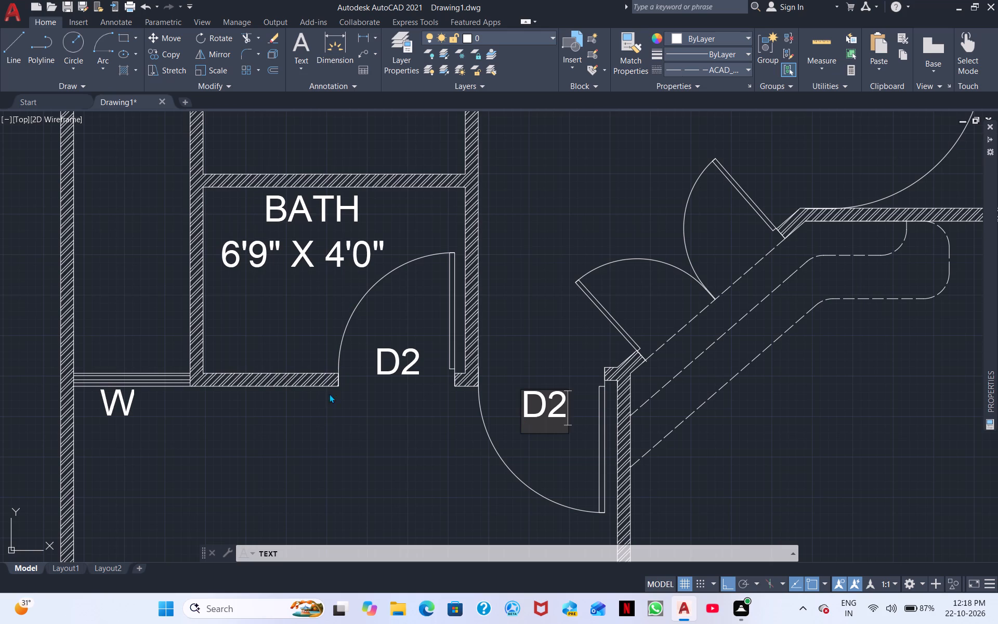
Add a W label just above the window in the lower-left room's bottom wall.
middle_click_drag(333, 410, 375, 313)
middle_click_drag(359, 402, 389, 367)
scroll(396, 362, "down", 2)
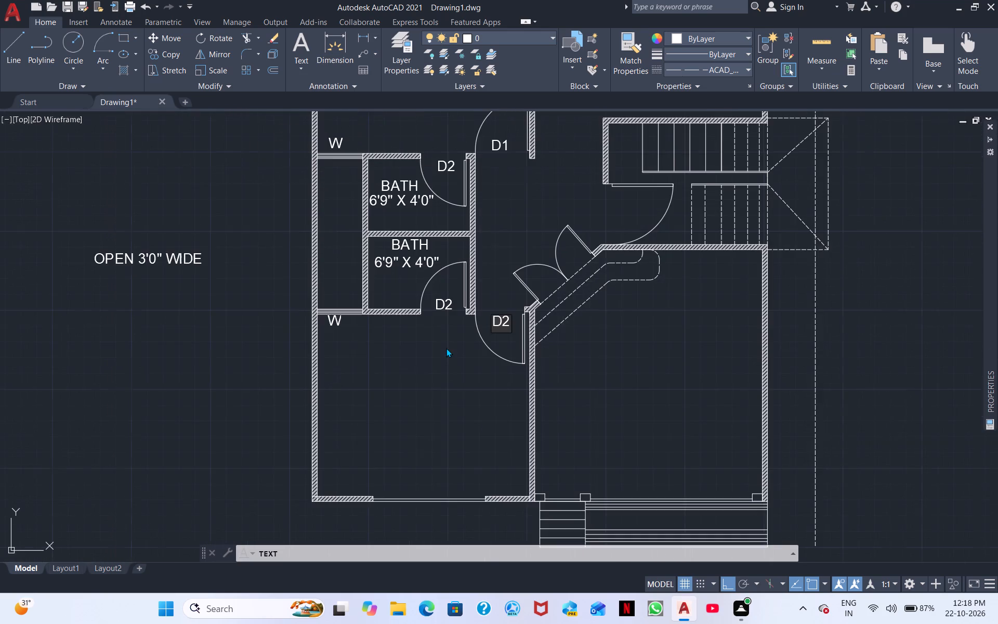
middle_click_drag(414, 392, 437, 375)
scroll(421, 467, "up", 3)
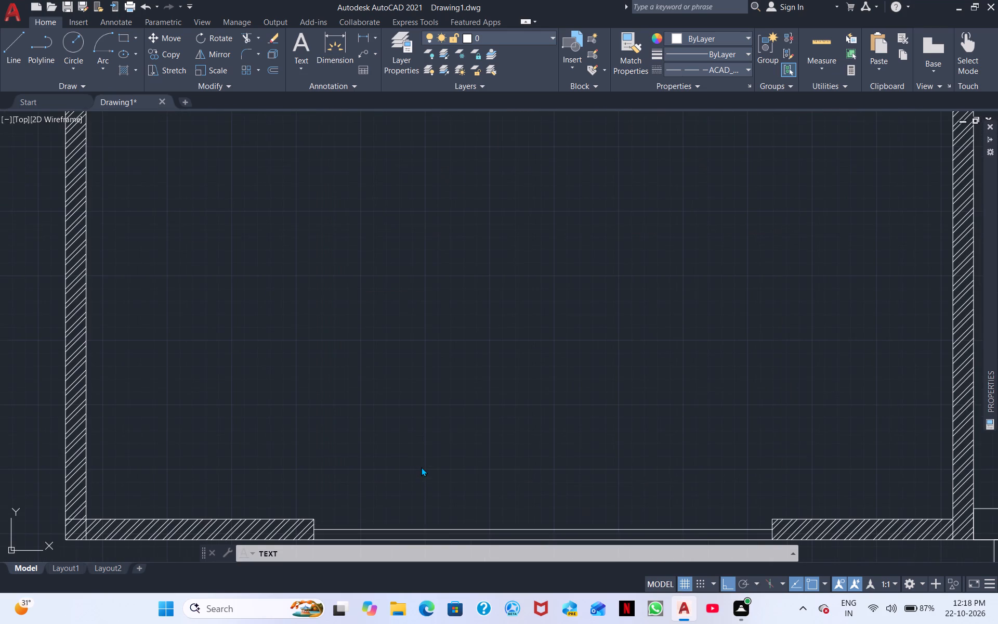
left_click(443, 517)
left_click(458, 514)
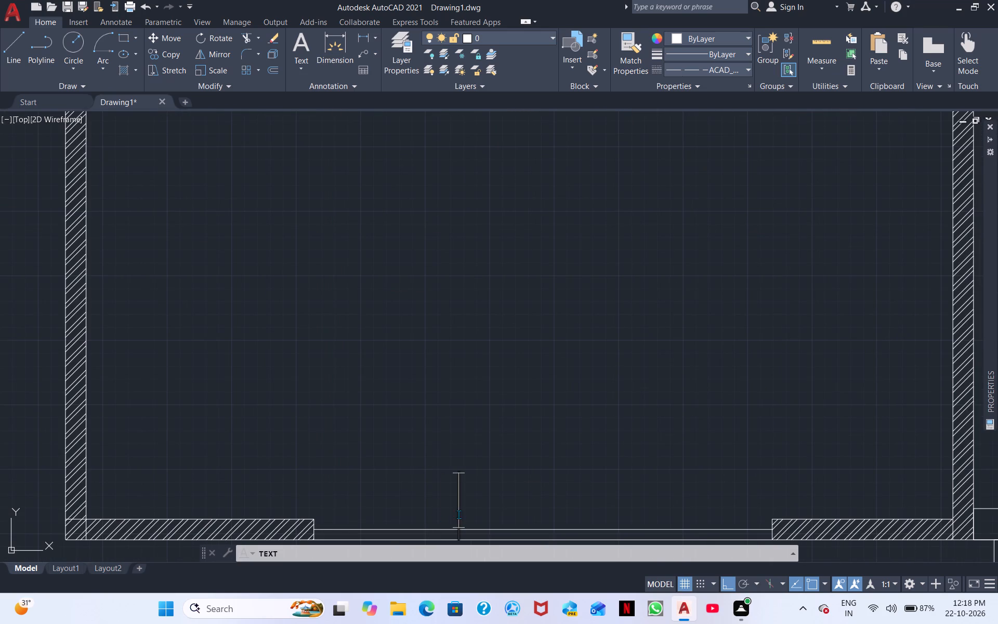
left_click(459, 503)
key("w")
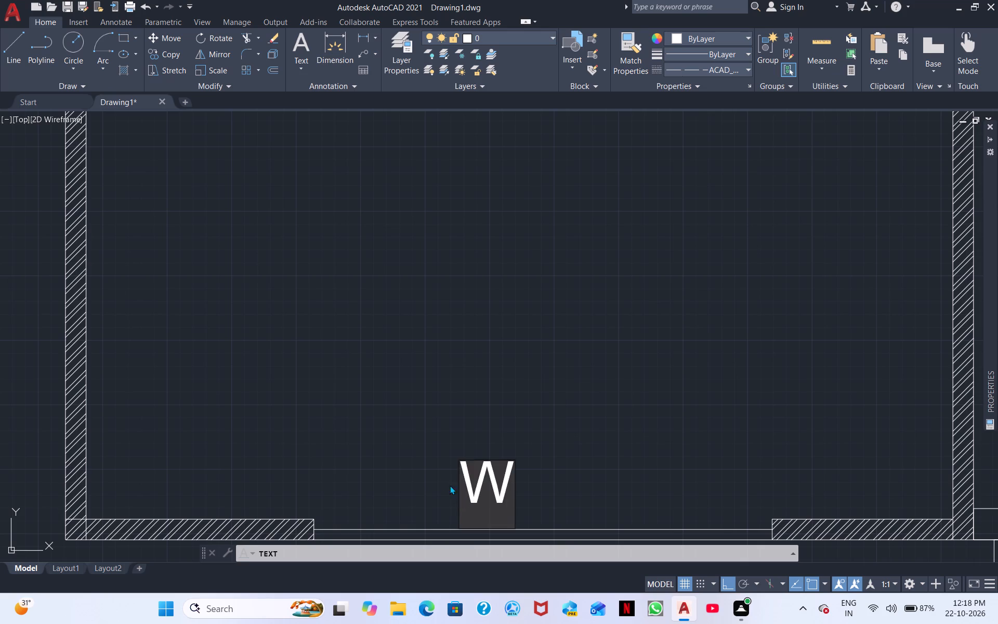
Add a two-line label in the middle of the lower-left room reading BED ROOM and 14'0" X 12'0".
scroll(441, 480, "down", 1)
middle_click_drag(349, 418, 480, 477)
left_click(482, 318)
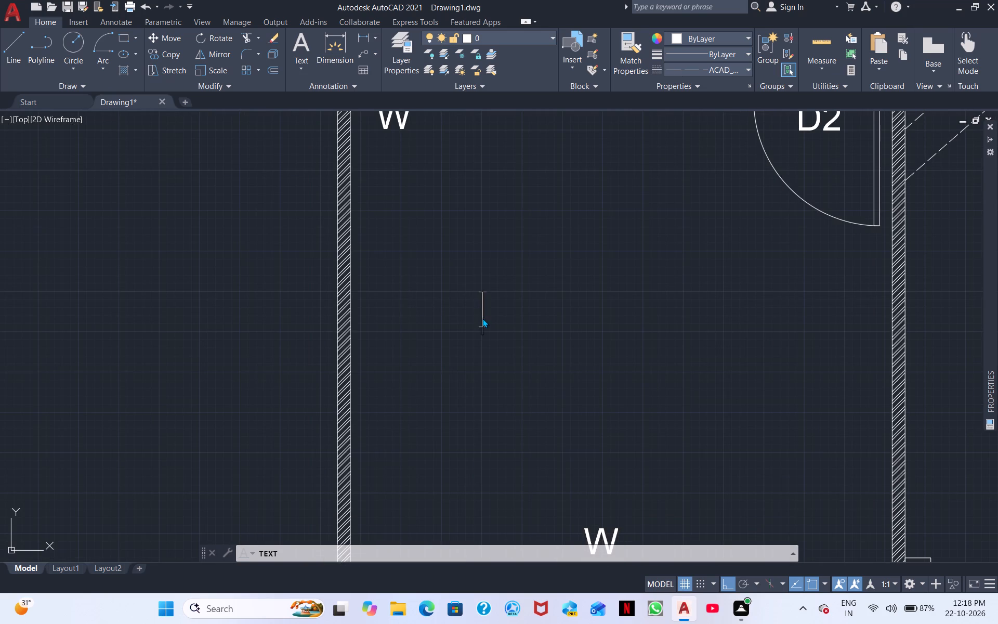
type("BED ROOM")
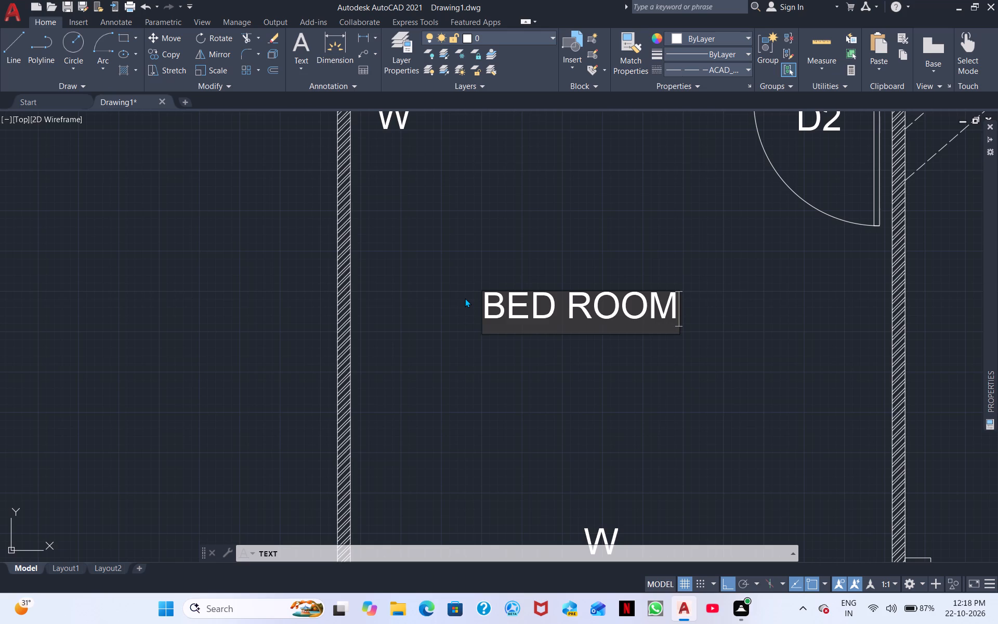
key("Return")
type("14'")
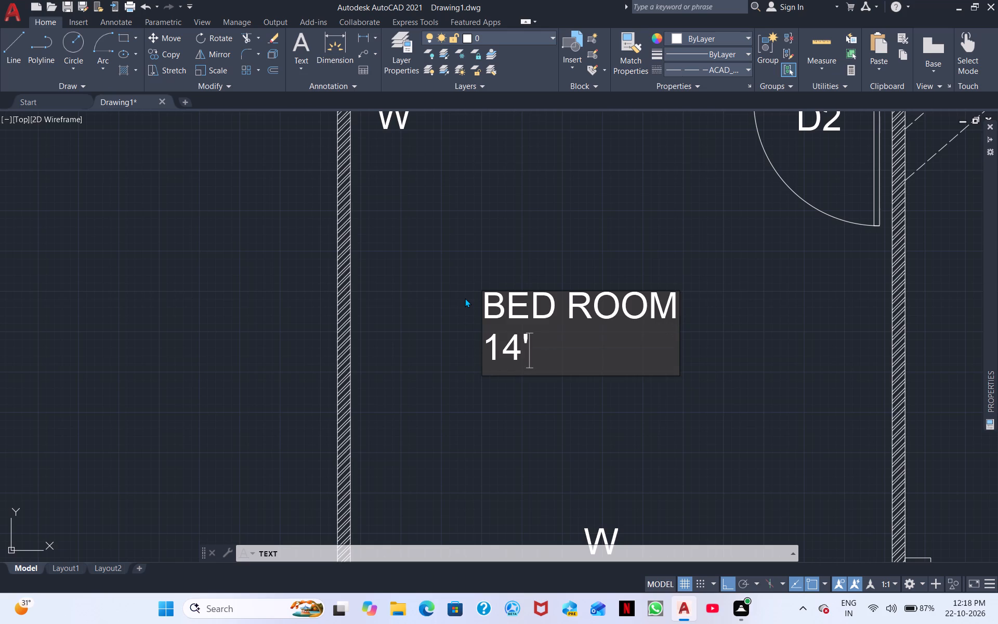
key("0")
type("\"")
key("space")
type("X")
key("space")
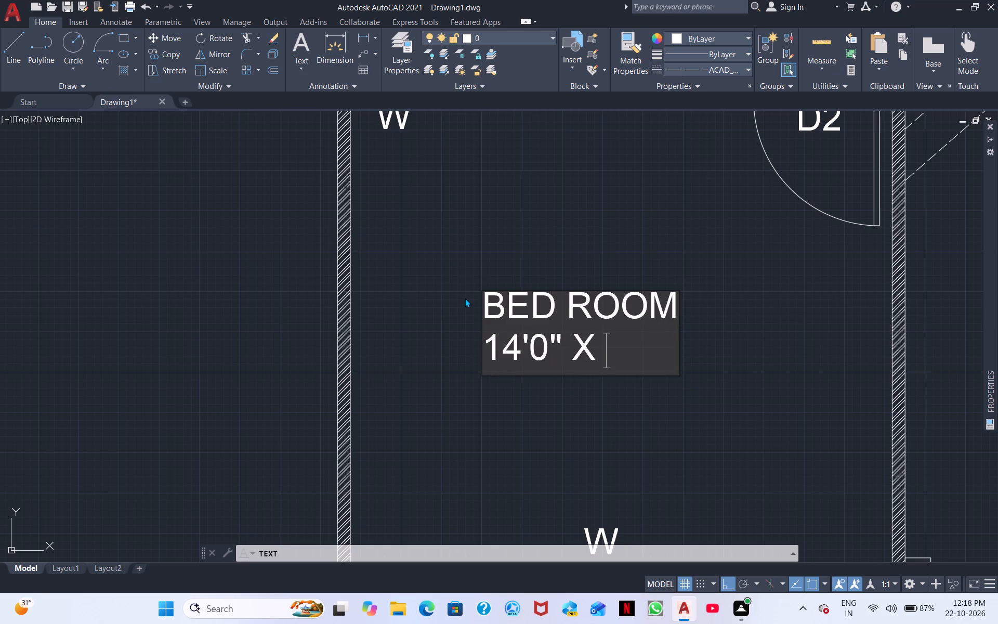
type("12'")
type("0\"")
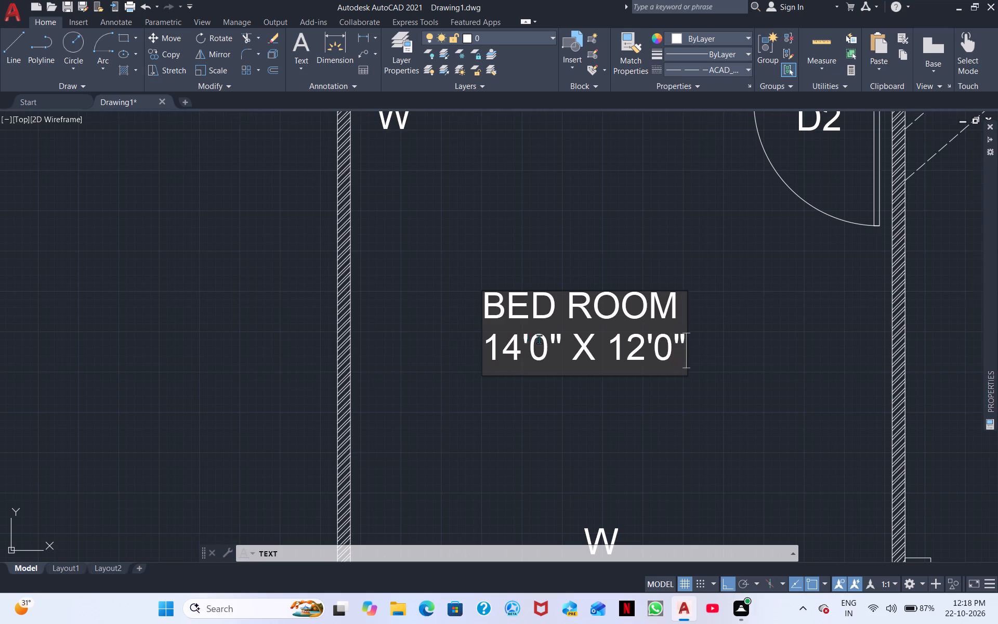
Add a D1 label inside the swing of the door beside the staircase.
scroll(539, 339, "down", 2)
middle_click_drag(694, 335, 490, 538)
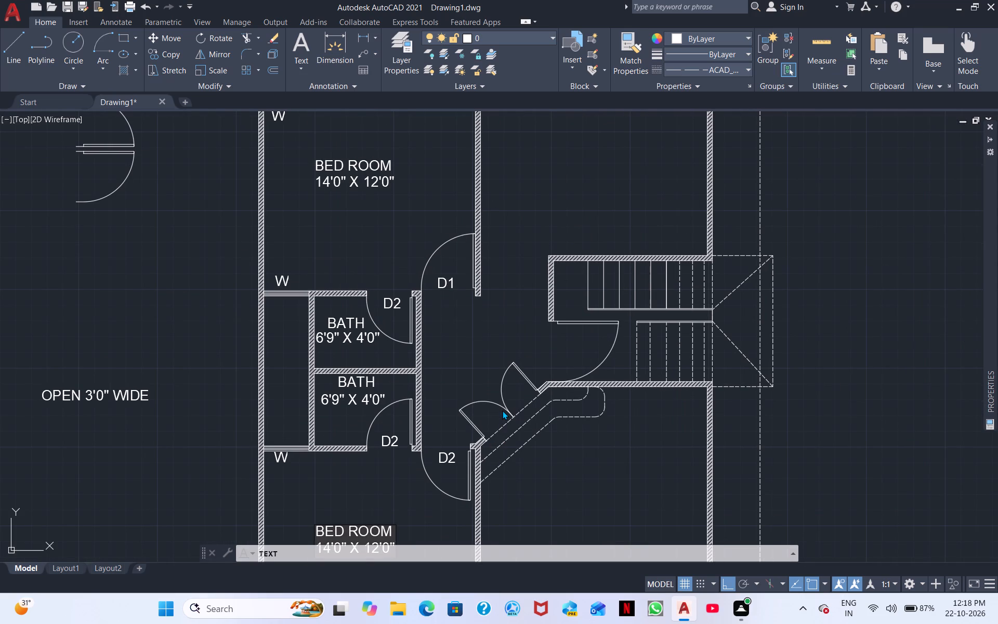
left_click(567, 352)
key("d")
key("1")
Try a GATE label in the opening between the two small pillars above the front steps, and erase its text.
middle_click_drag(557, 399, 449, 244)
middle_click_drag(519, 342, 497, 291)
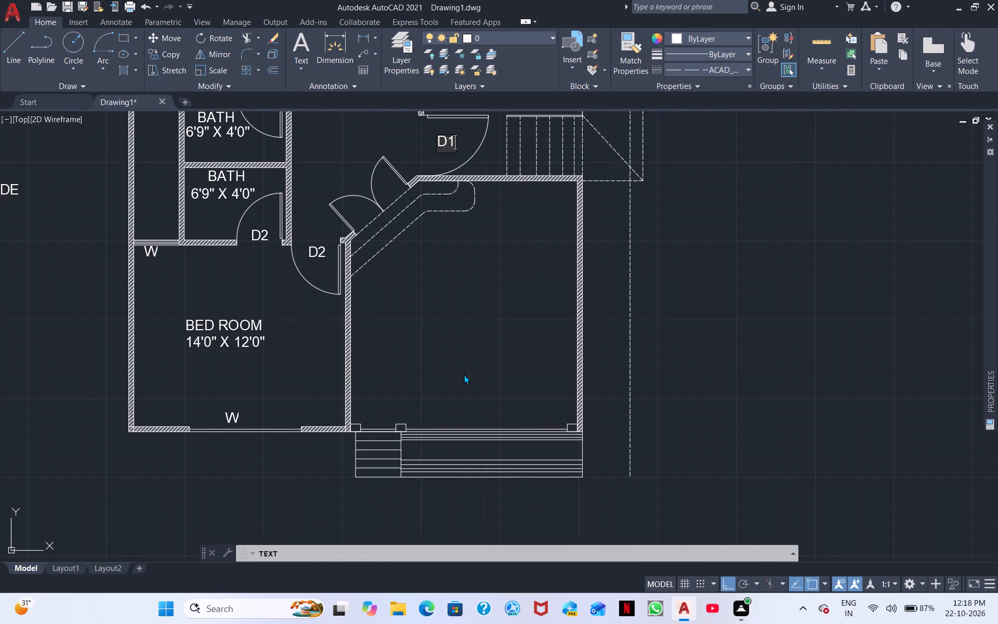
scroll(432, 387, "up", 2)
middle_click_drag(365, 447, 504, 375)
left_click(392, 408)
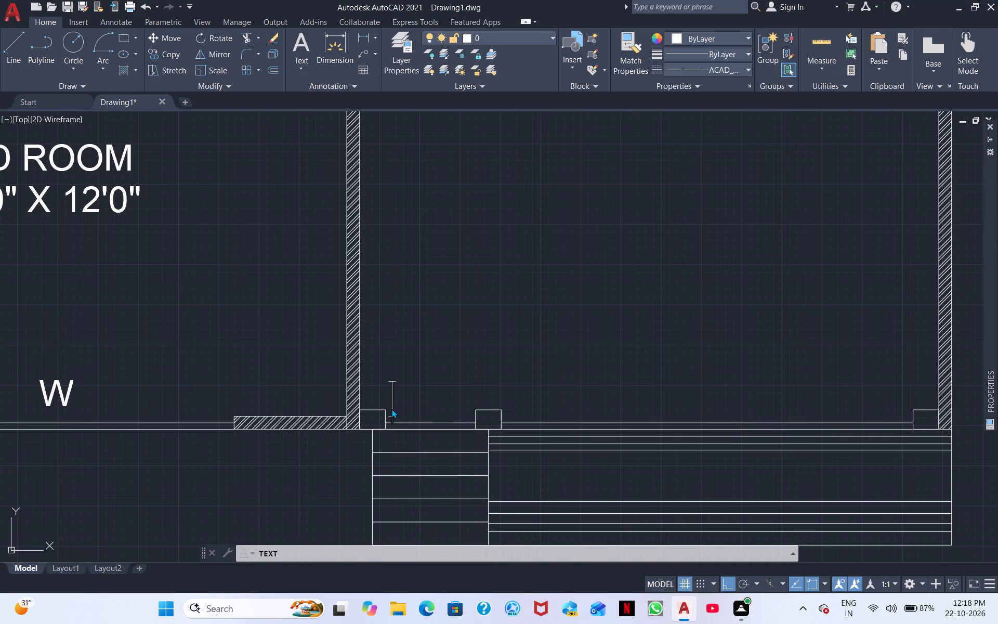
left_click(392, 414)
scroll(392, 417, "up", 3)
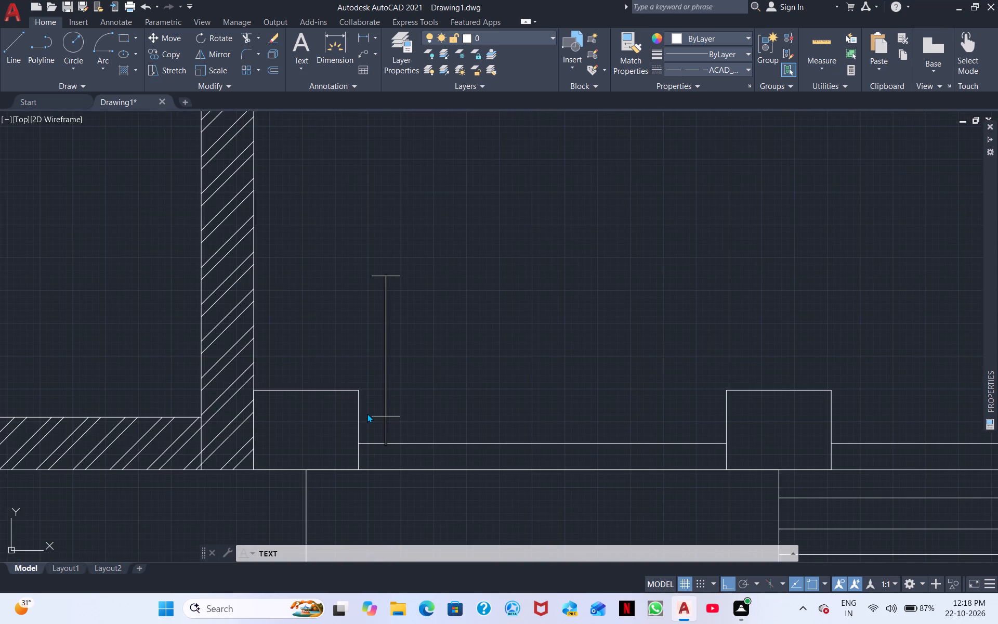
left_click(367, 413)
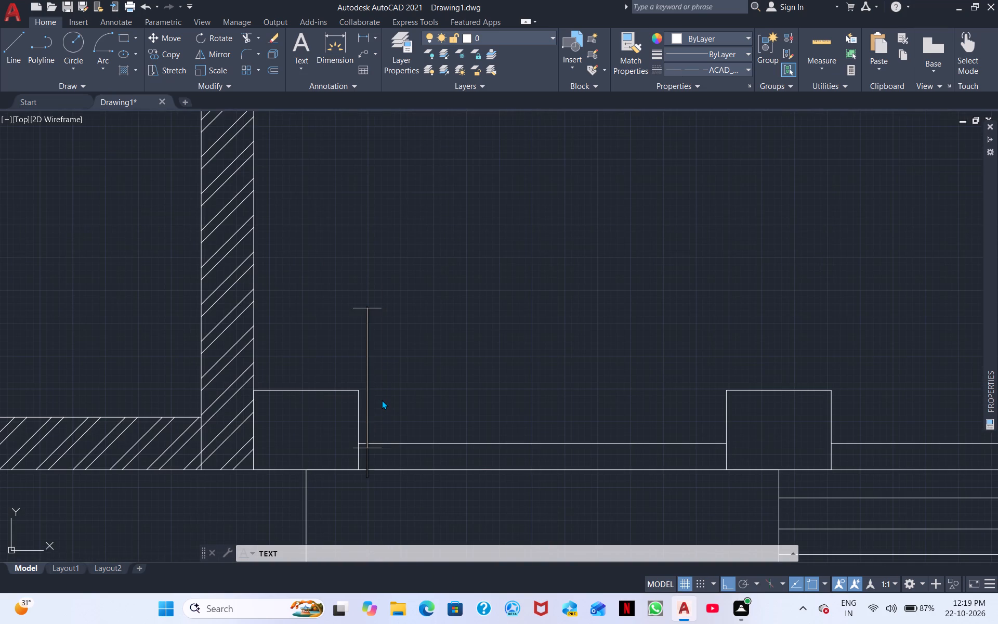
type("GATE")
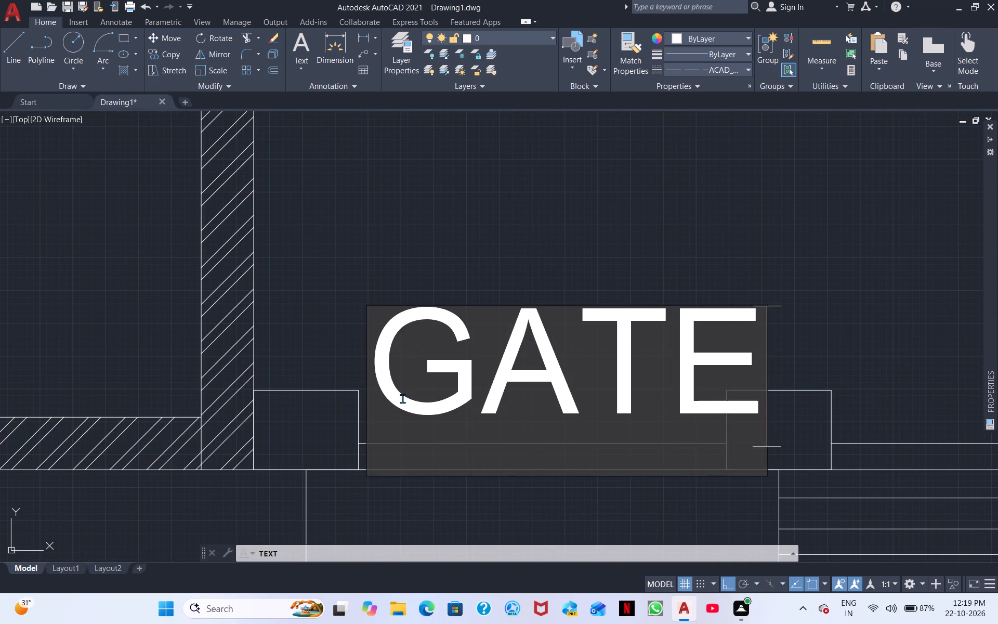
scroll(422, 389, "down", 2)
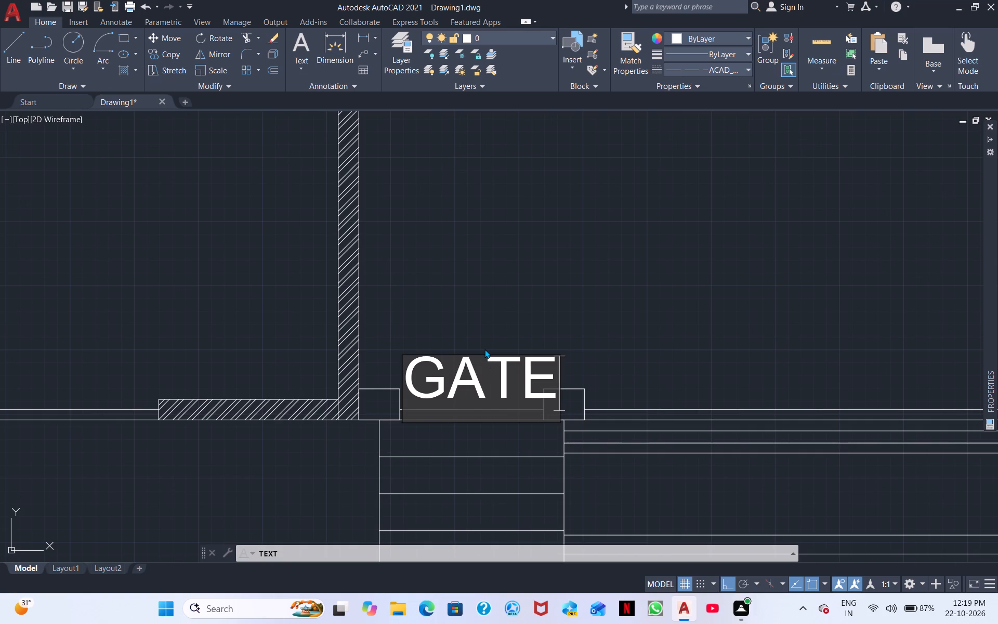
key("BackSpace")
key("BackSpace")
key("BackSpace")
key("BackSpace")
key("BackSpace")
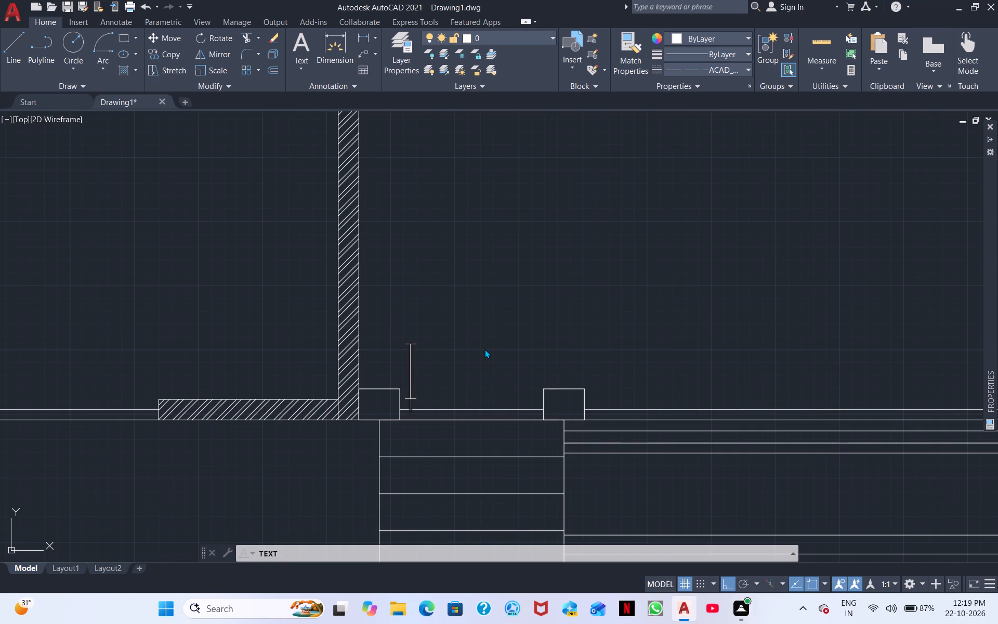
Add a GATE label in the opening between the two small pillars above the front steps.
scroll(390, 383, "up", 2)
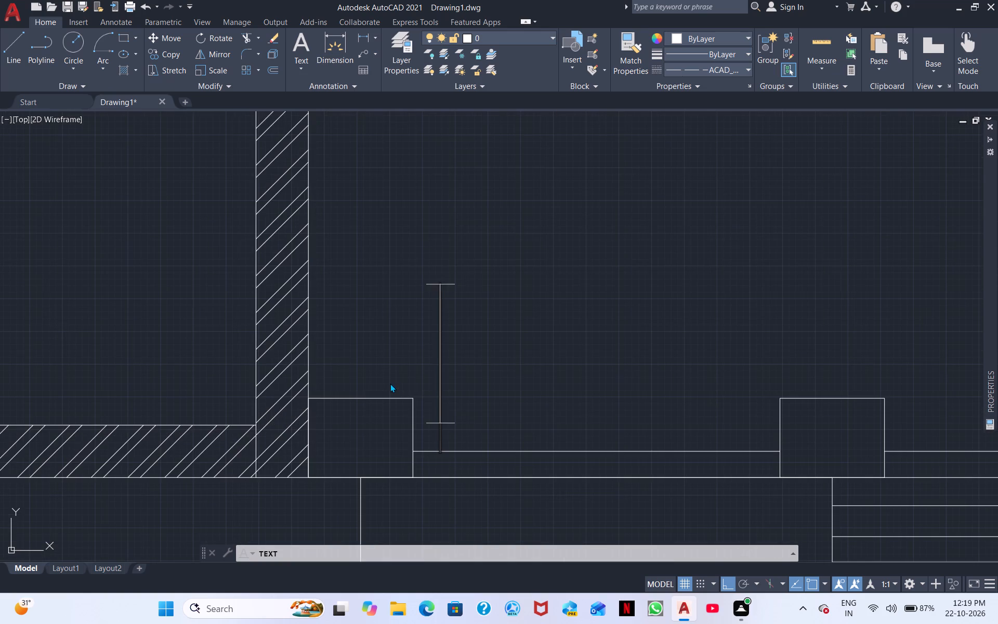
left_click(416, 421)
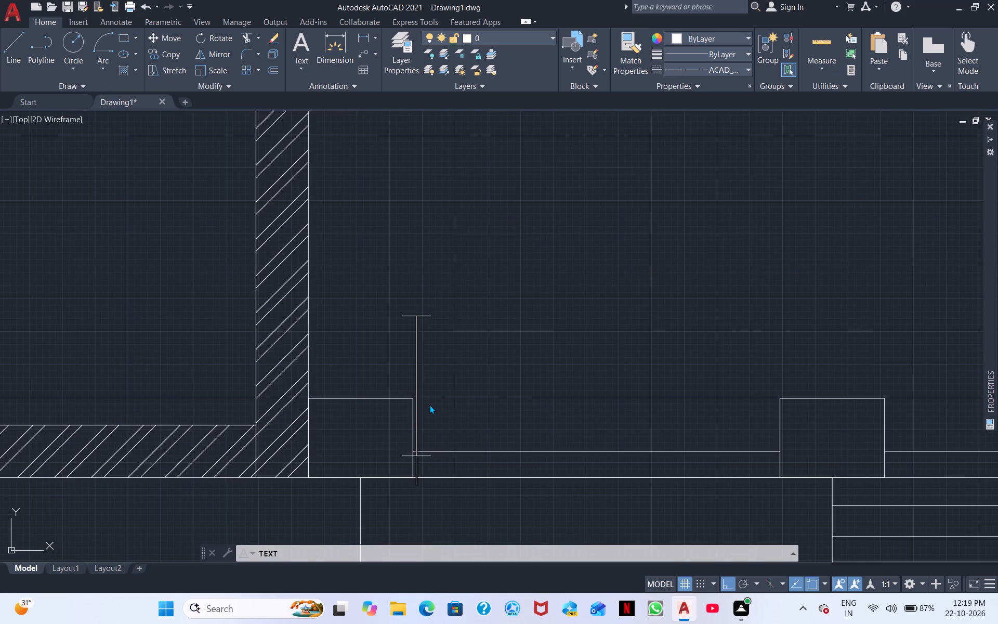
type("GATE")
middle_click_drag(778, 433, 595, 435)
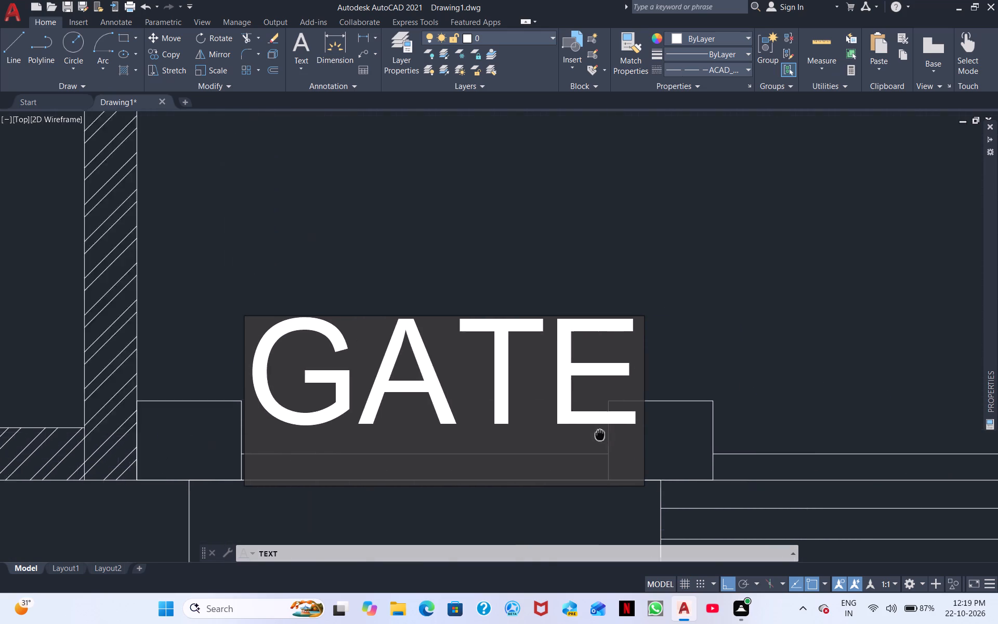
middle_click_drag(595, 435, 478, 426)
left_click(708, 416)
Add a MAIN GATE label just above the wide opening beside the small gate, along the front boundary line.
middle_click_drag(760, 411, 549, 414)
scroll(546, 411, "down", 3)
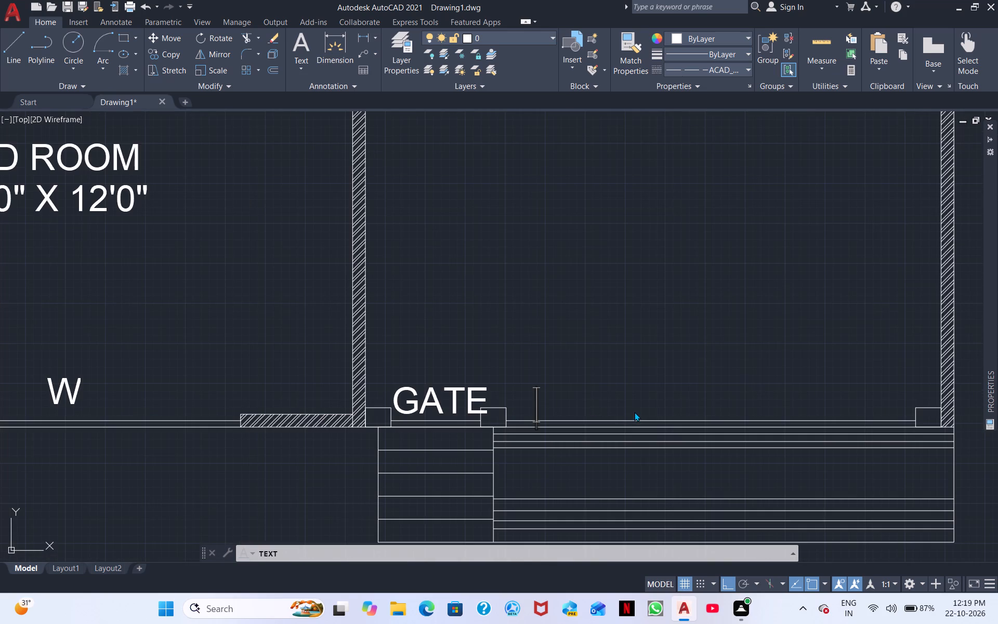
left_click(623, 410)
left_click(594, 409)
left_click(608, 409)
type("MAIN")
key("space")
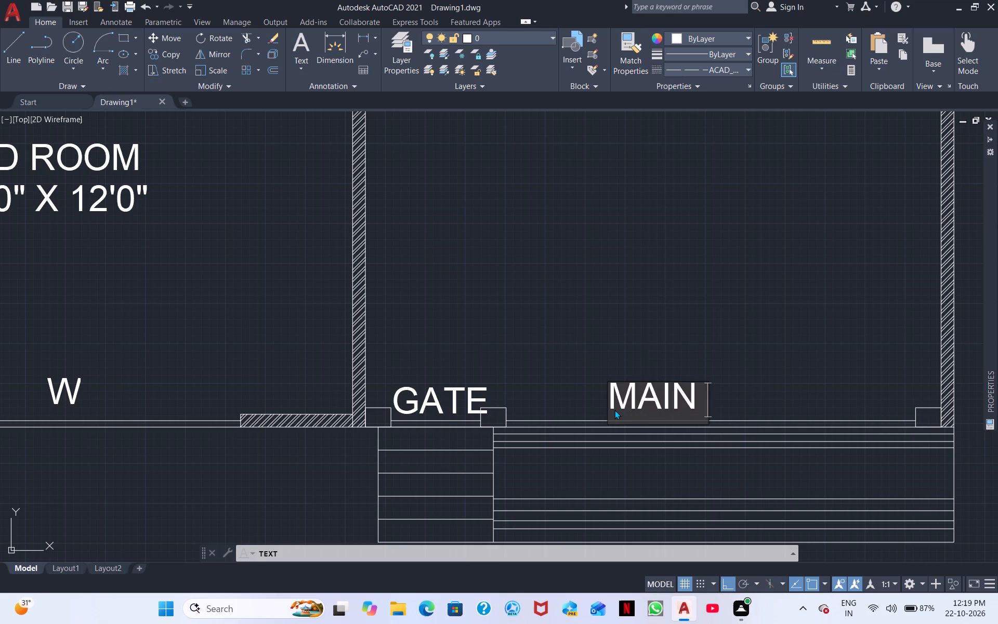
type("GATE")
Add a RAMP label in the clear band of the ramp in front of the main gate.
middle_click_drag(601, 513, 551, 405)
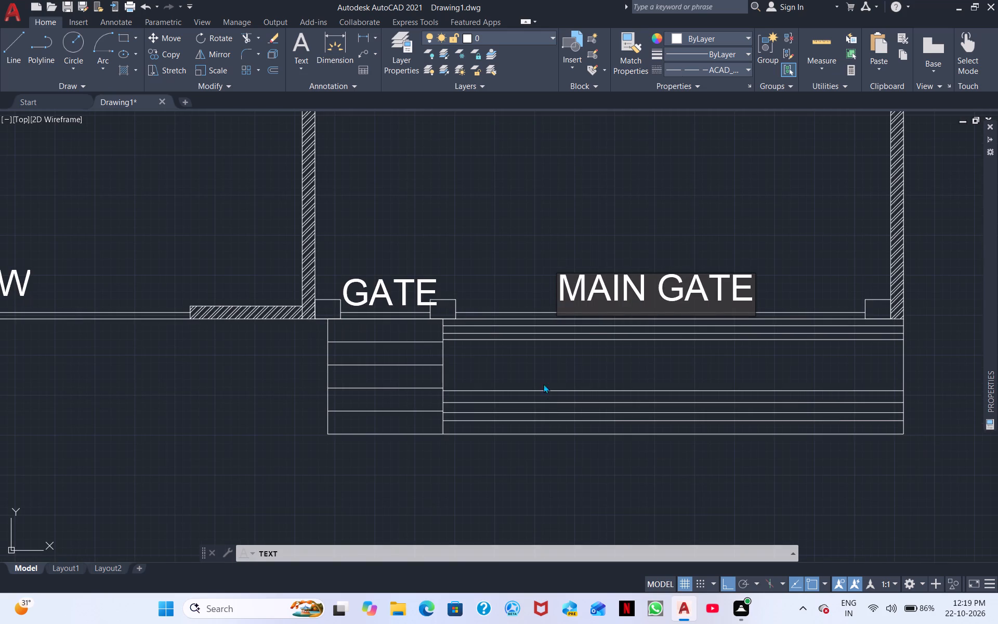
left_click(565, 370)
left_click(570, 372)
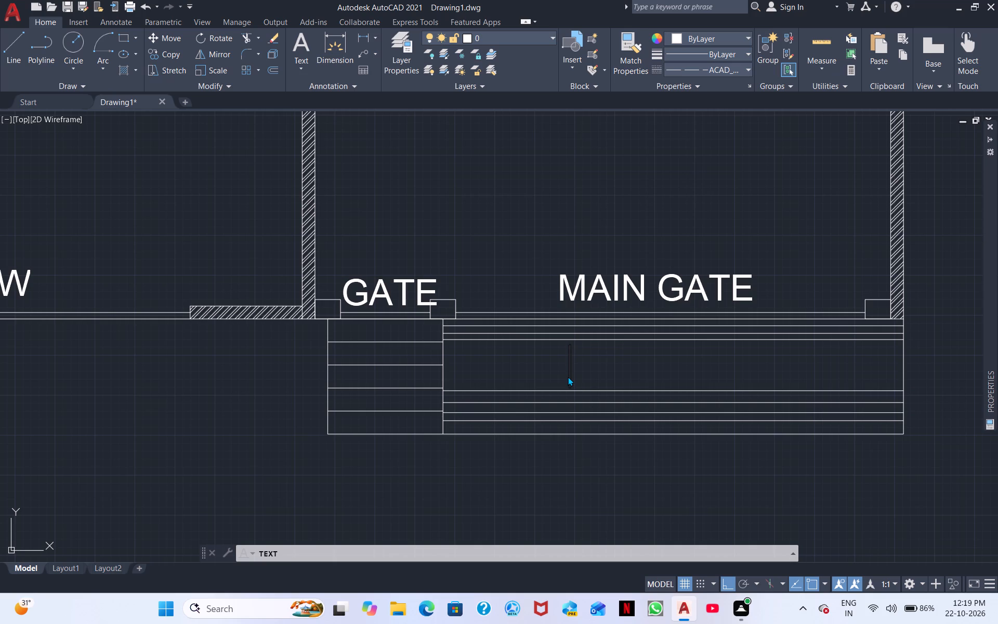
type("RAMO")
key("BackSpace")
key("p")
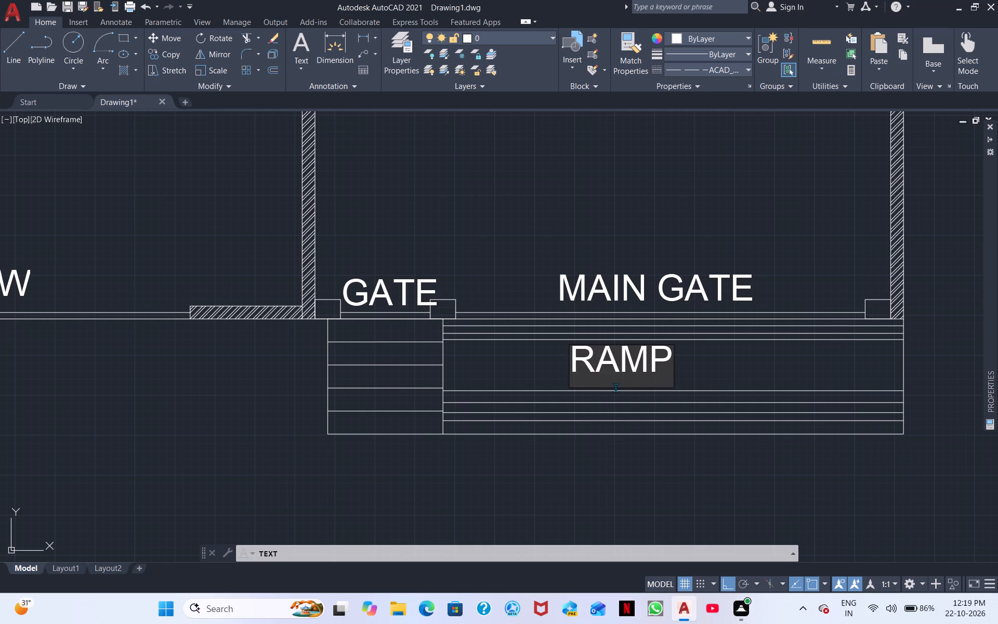
Add a two-line label in the middle of the space behind the main gate reading CAR PORCH and 15'0" X 16'3".
middle_click_drag(582, 399, 581, 344)
middle_click_drag(633, 408, 666, 408)
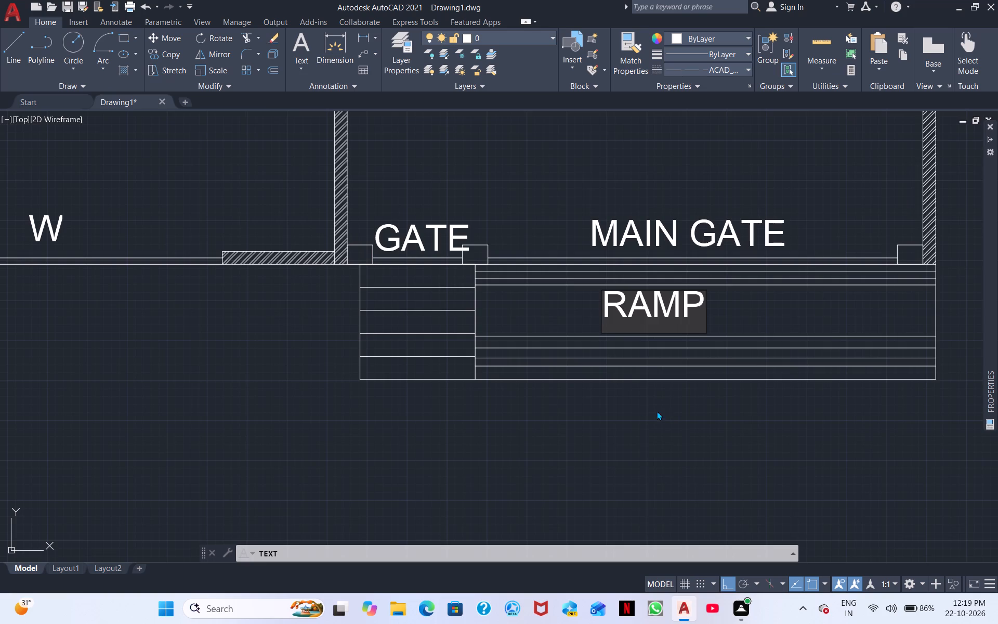
scroll(493, 397, "down", 2)
middle_click_drag(488, 354, 416, 545)
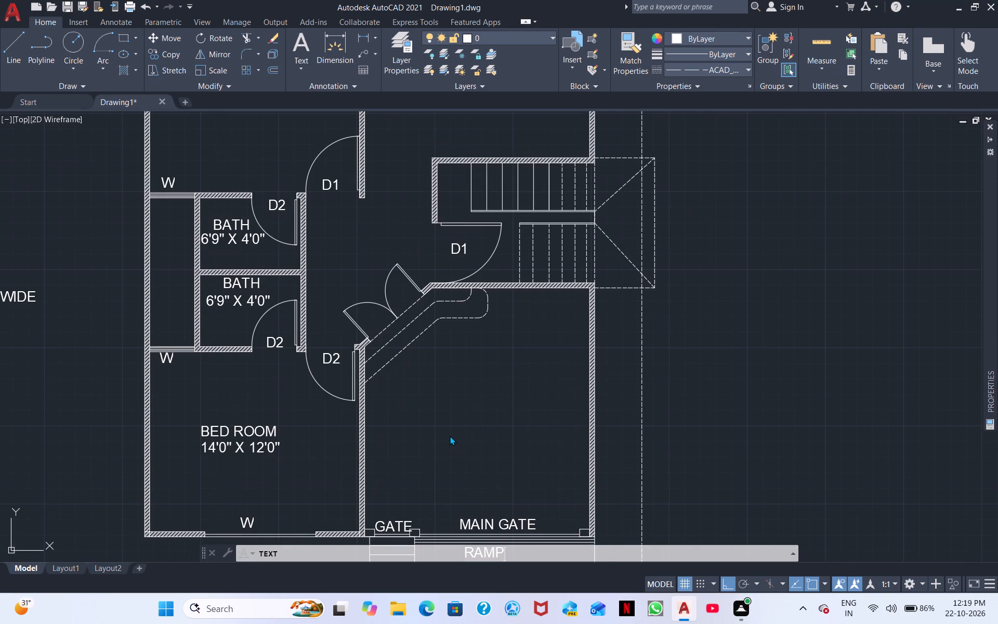
left_click(451, 430)
left_click(437, 410)
scroll(452, 415, "up", 3)
left_click(429, 392)
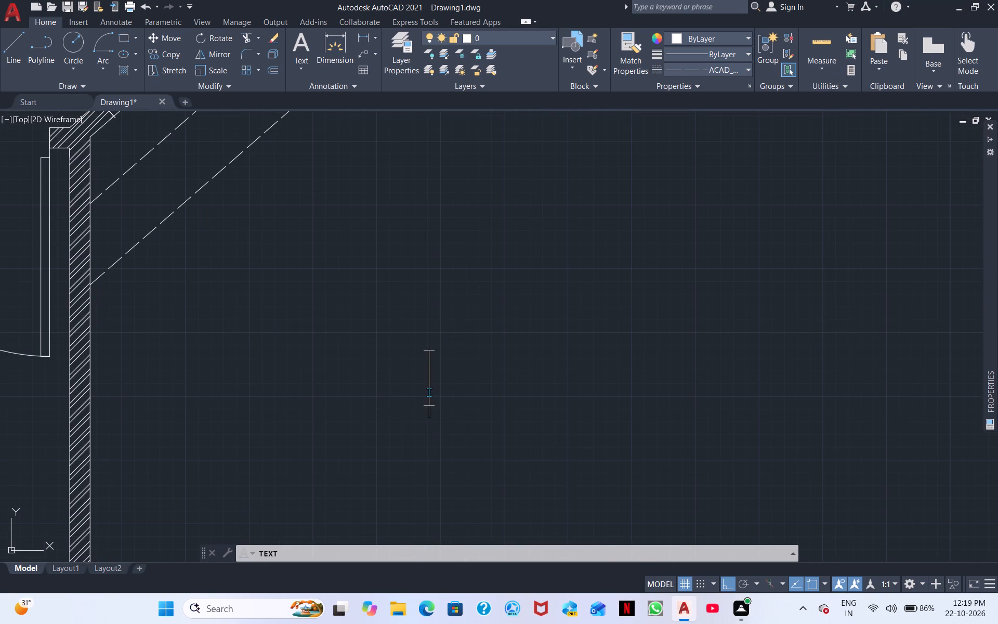
type("CARR")
key("space")
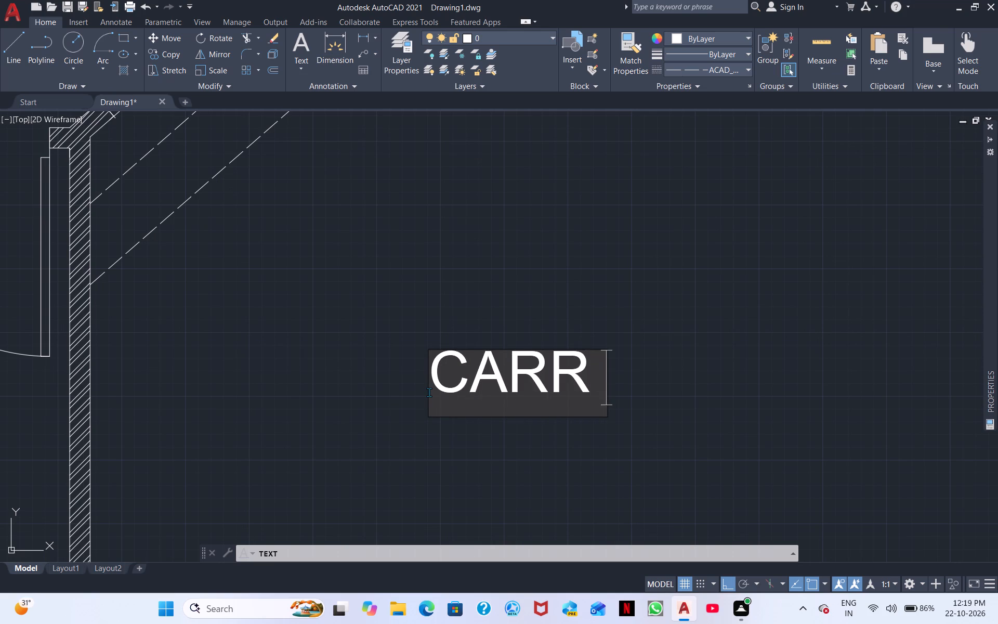
key("BackSpace")
key("BackSpace")
key("space")
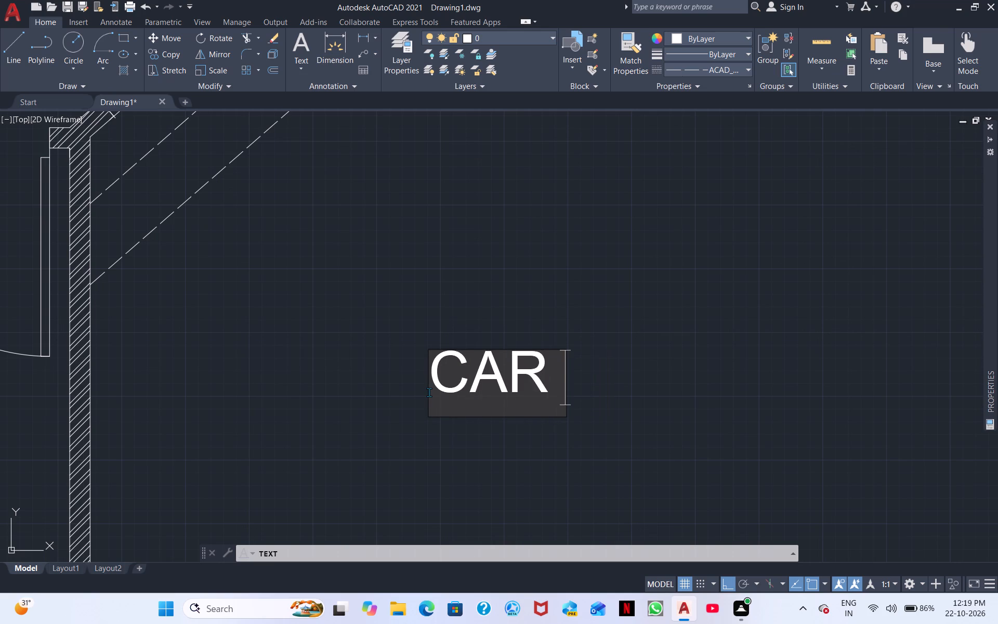
type("POR")
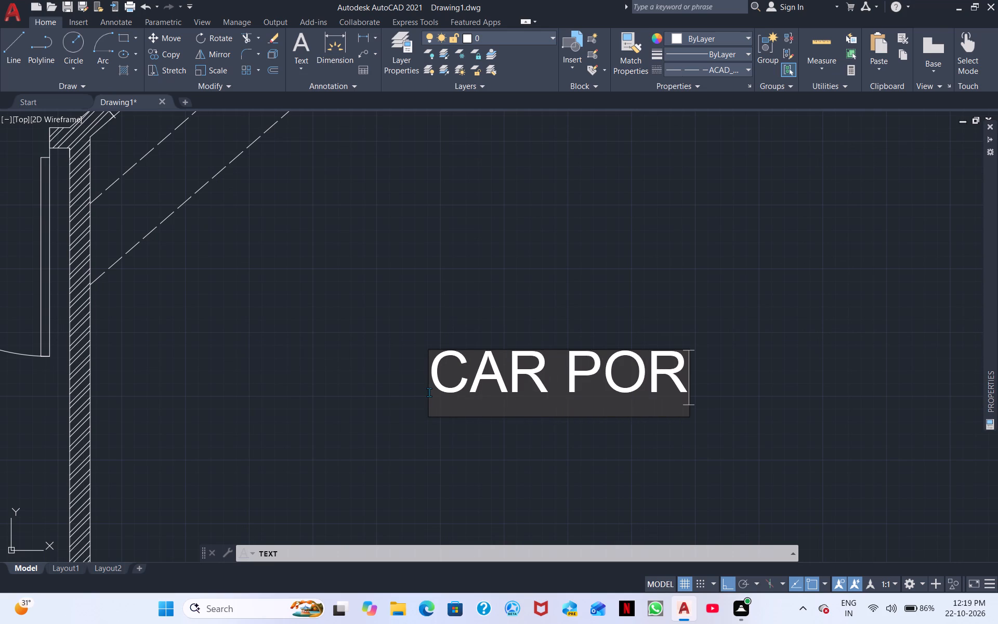
type("CH")
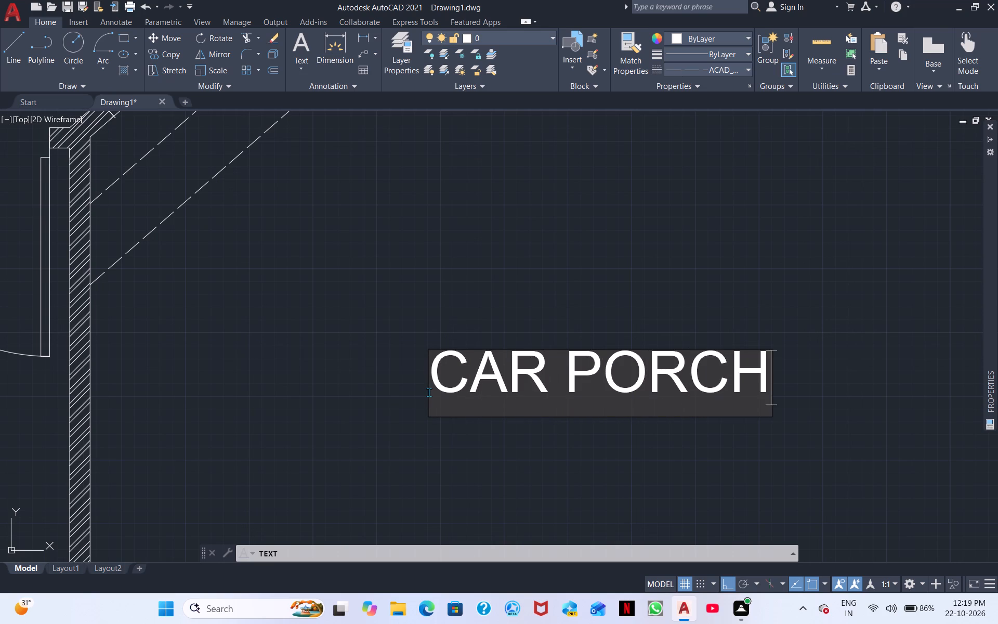
key("Return")
type("15'0\"")
key("space")
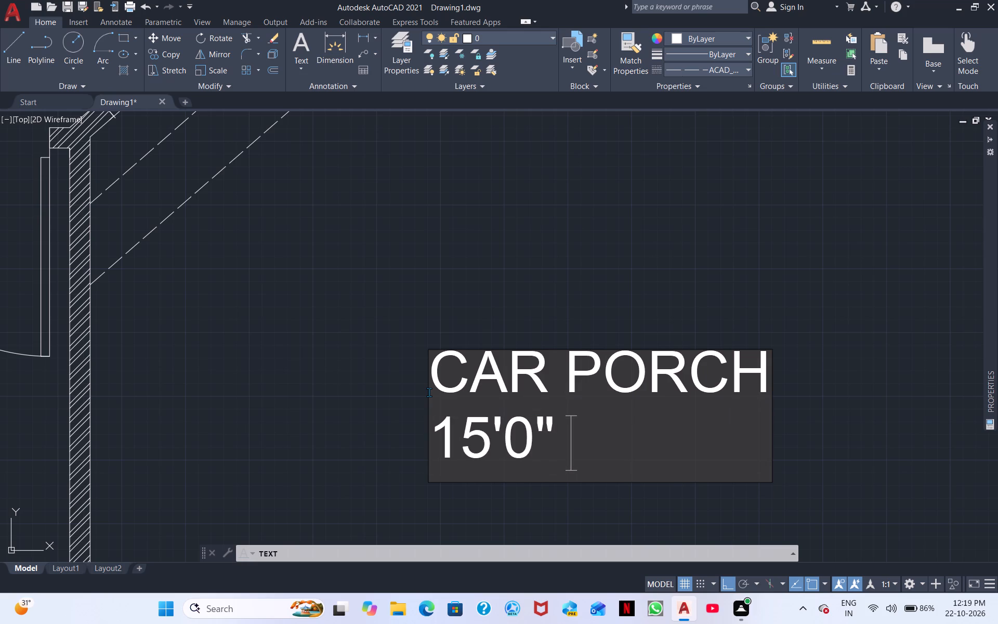
key("x")
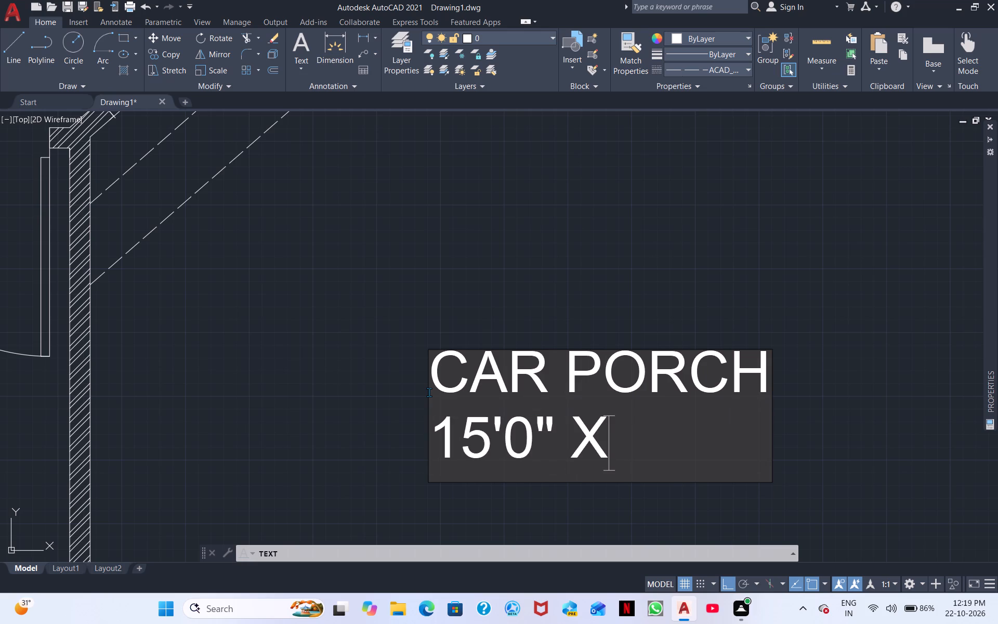
key("space")
type("16'")
key("3")
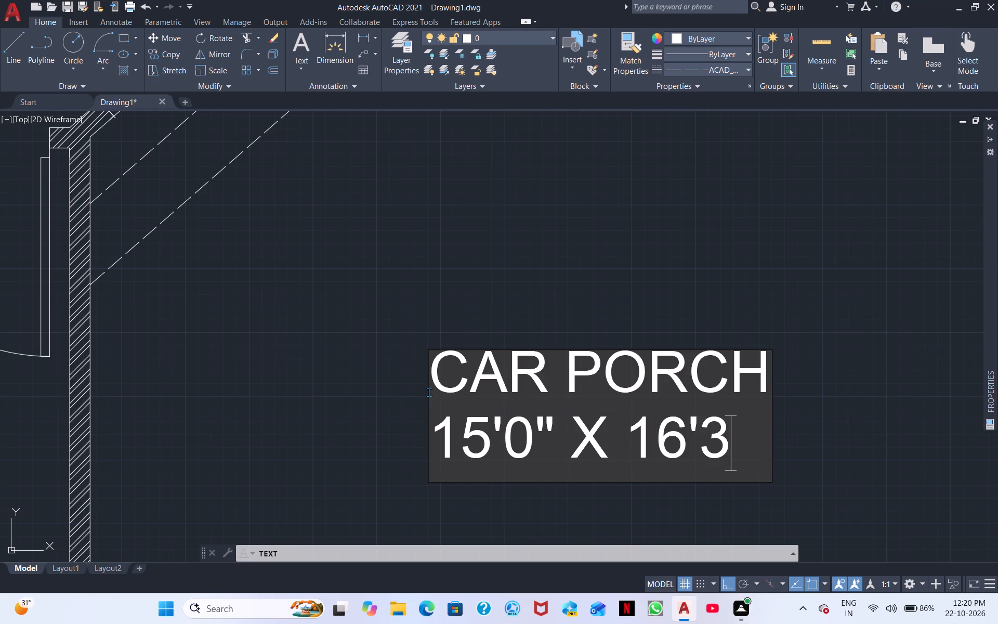
key("shift+quotedbl")
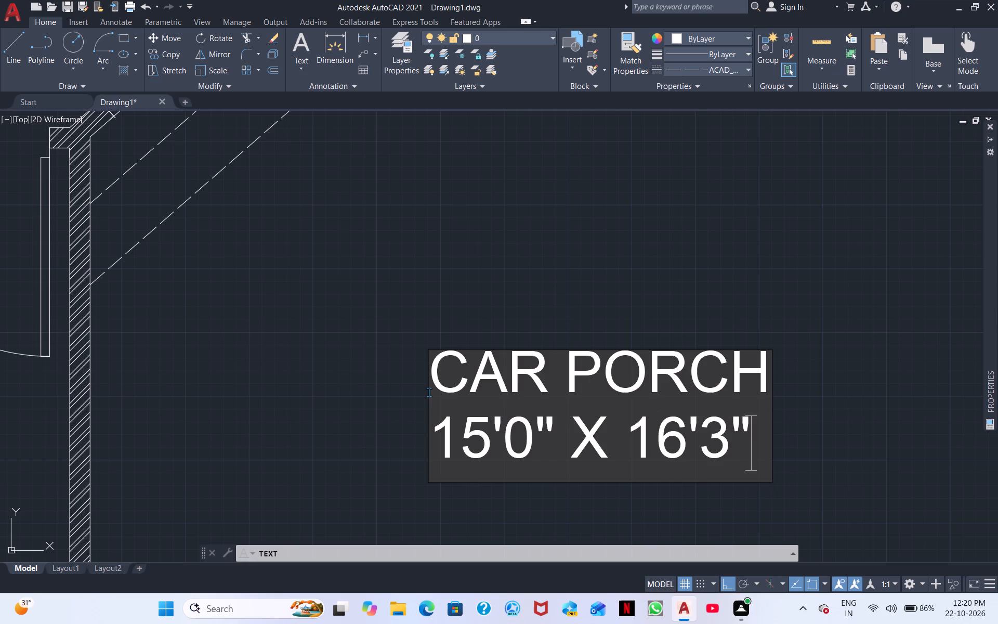
Add a LOBBY label in the passage between the bedroom's D1 door and the staircase wall.
scroll(462, 405, "down", 2)
middle_click_drag(396, 330, 395, 356)
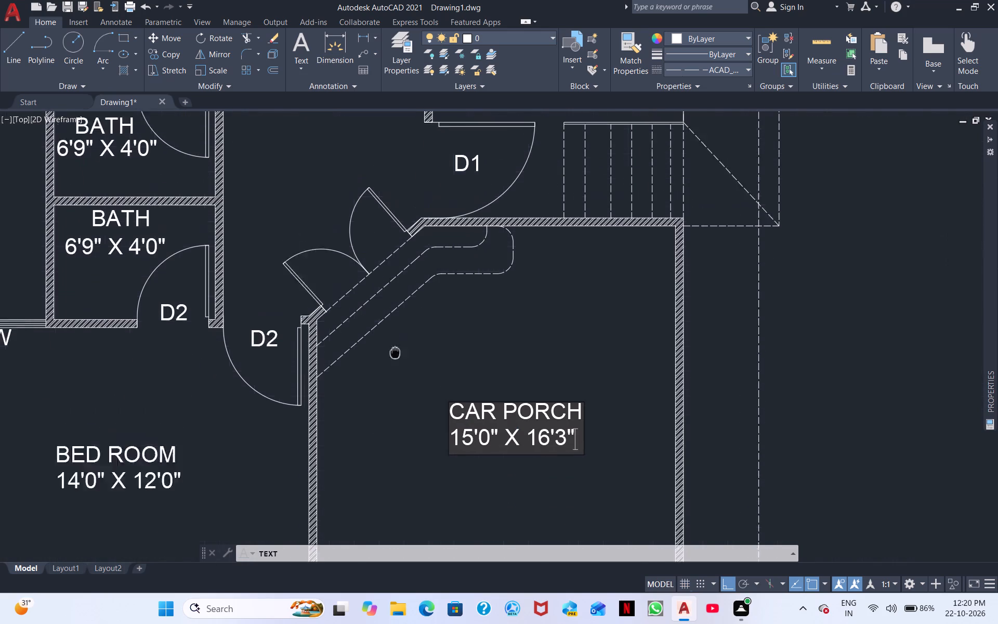
middle_click_drag(395, 356, 351, 554)
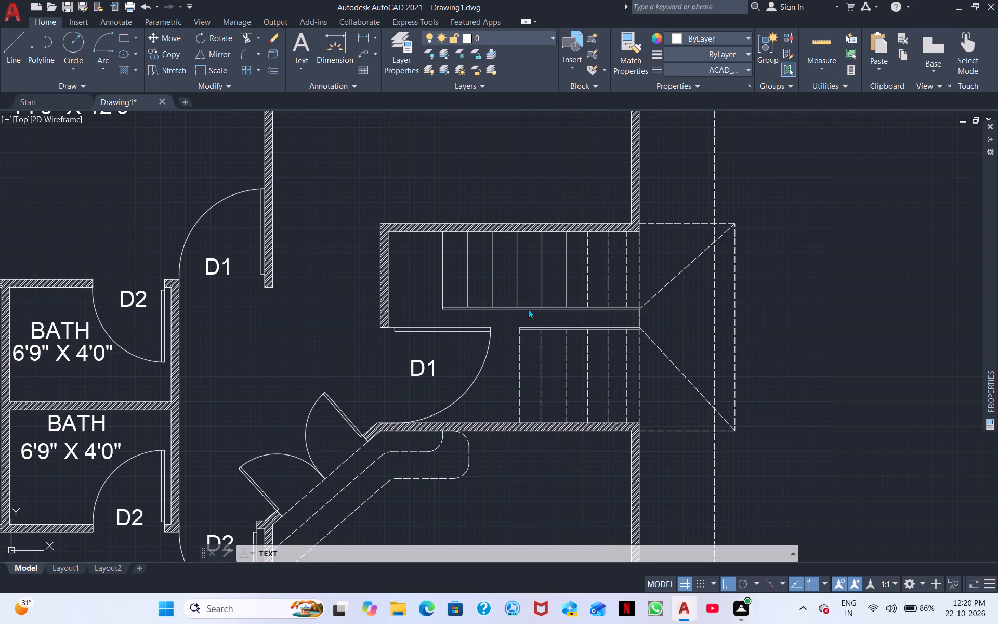
scroll(528, 309, "down", 1)
middle_click_drag(601, 328, 592, 384)
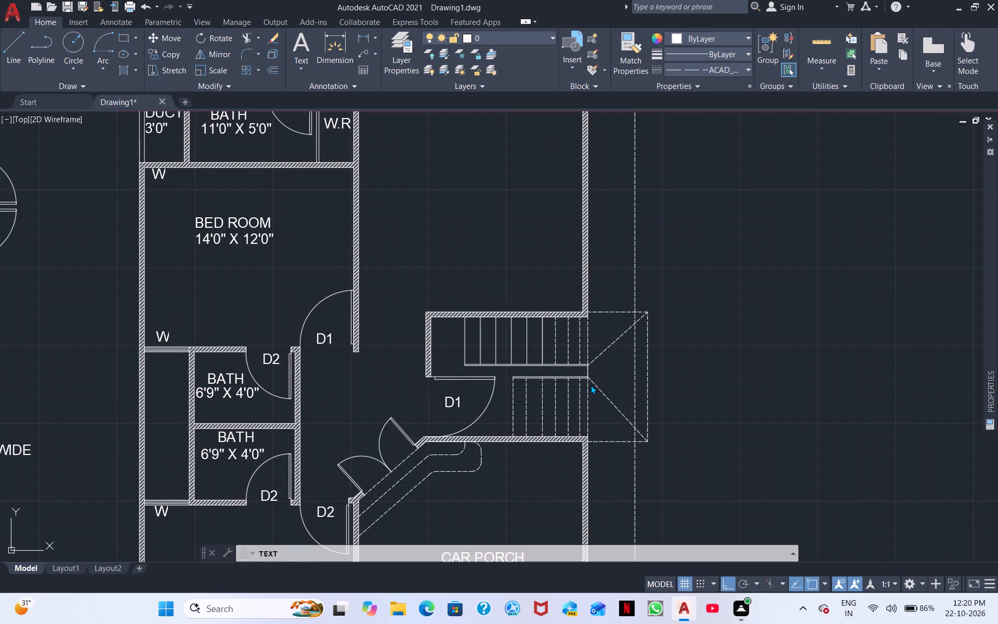
left_click(371, 354)
type("LOBBY")
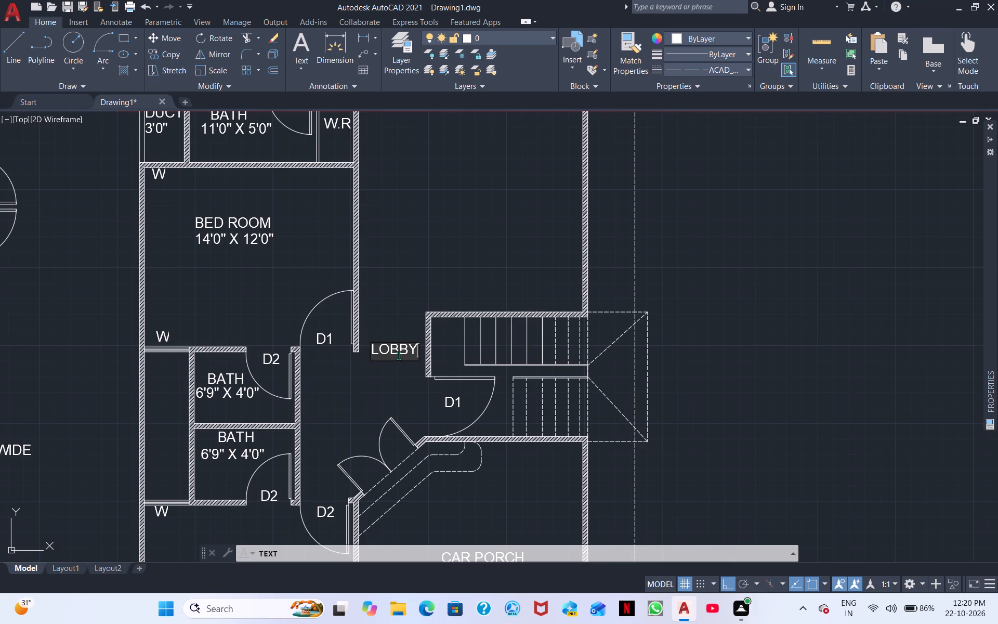
Add a two-line label between the two stair flights reading STAIR CASE and 9'6" X 8'0".
scroll(510, 368, "up", 3)
middle_click_drag(545, 356, 402, 384)
scroll(402, 384, "down", 2)
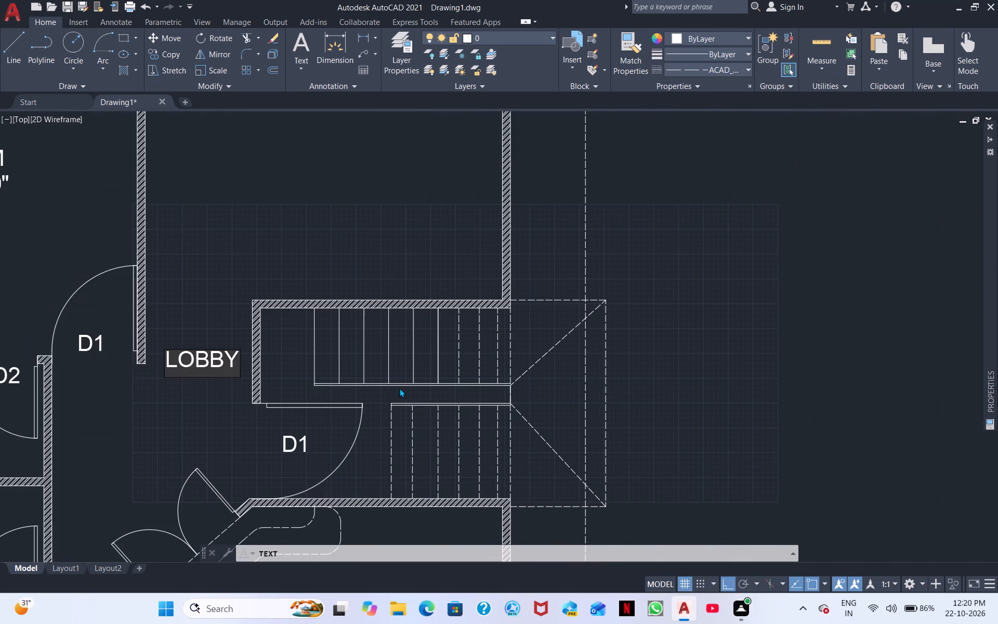
scroll(421, 393, "up", 2)
left_click(393, 398)
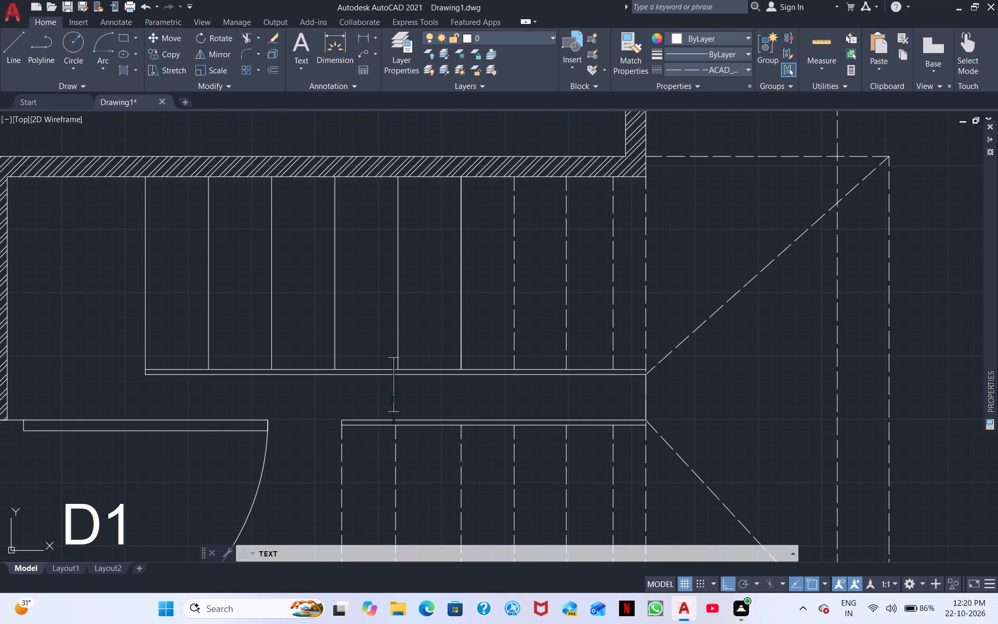
type("STAI")
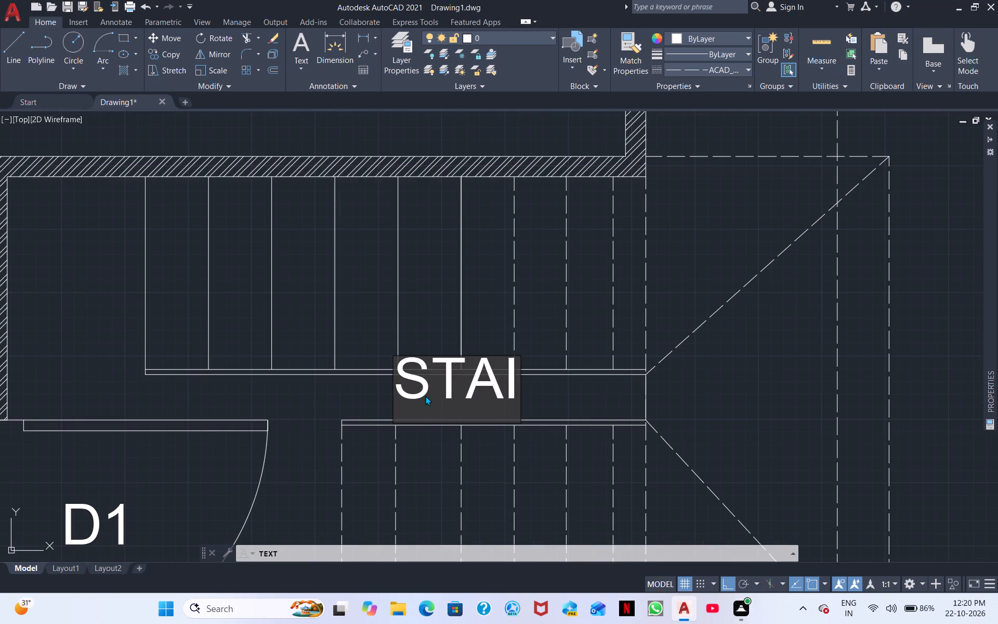
type("R")
key("space")
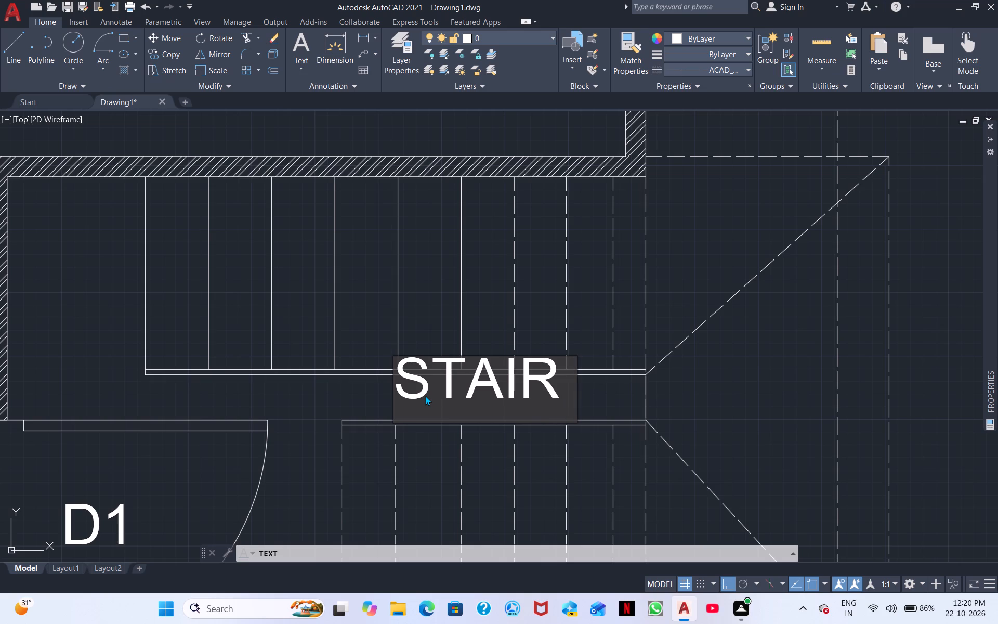
type("CASE")
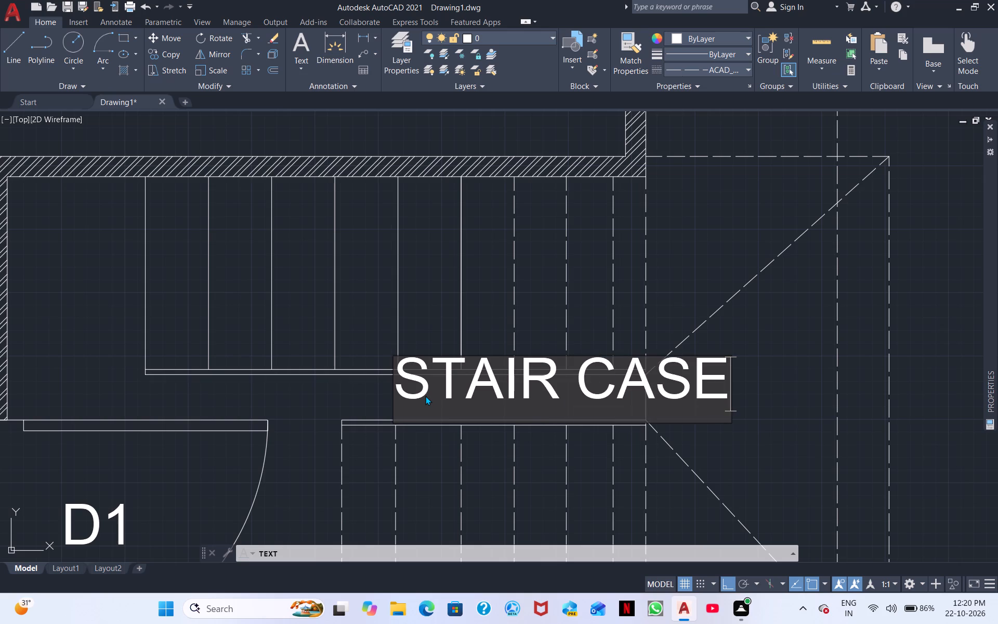
key("Return")
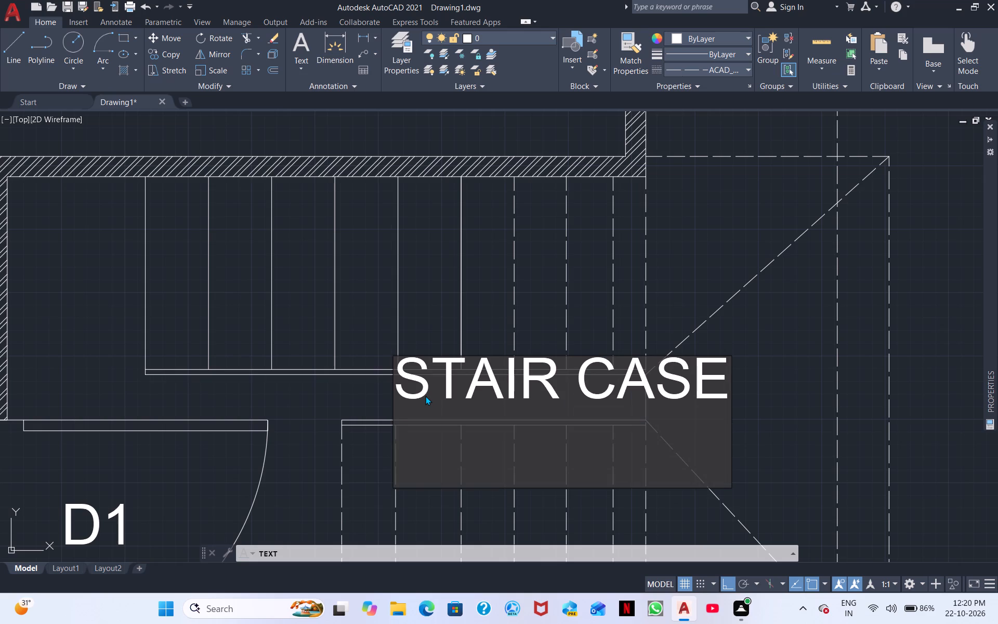
type("9'6\"")
key("space")
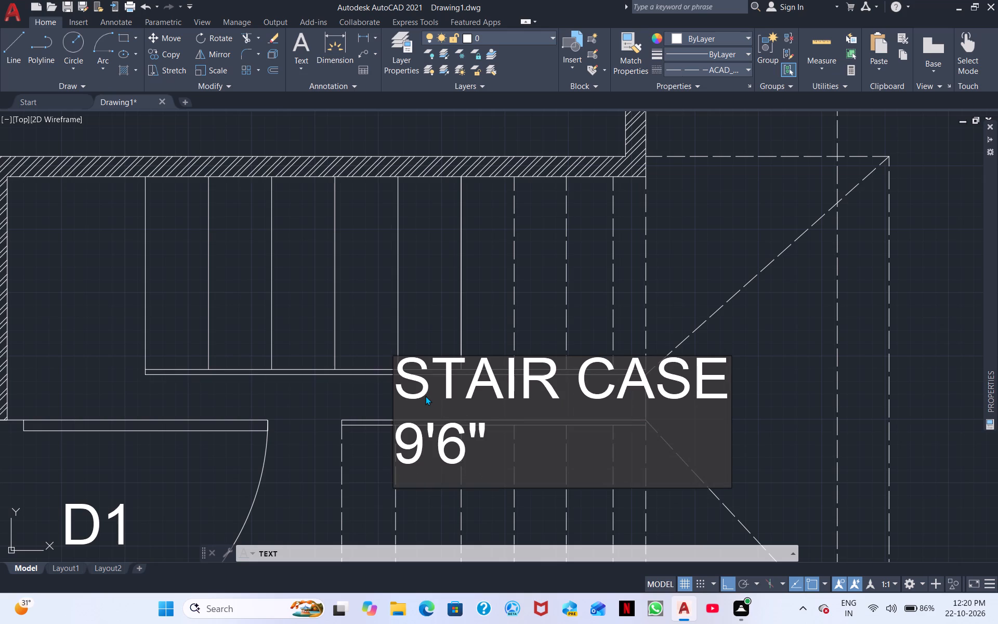
key("space")
type("X")
key("space")
key("space")
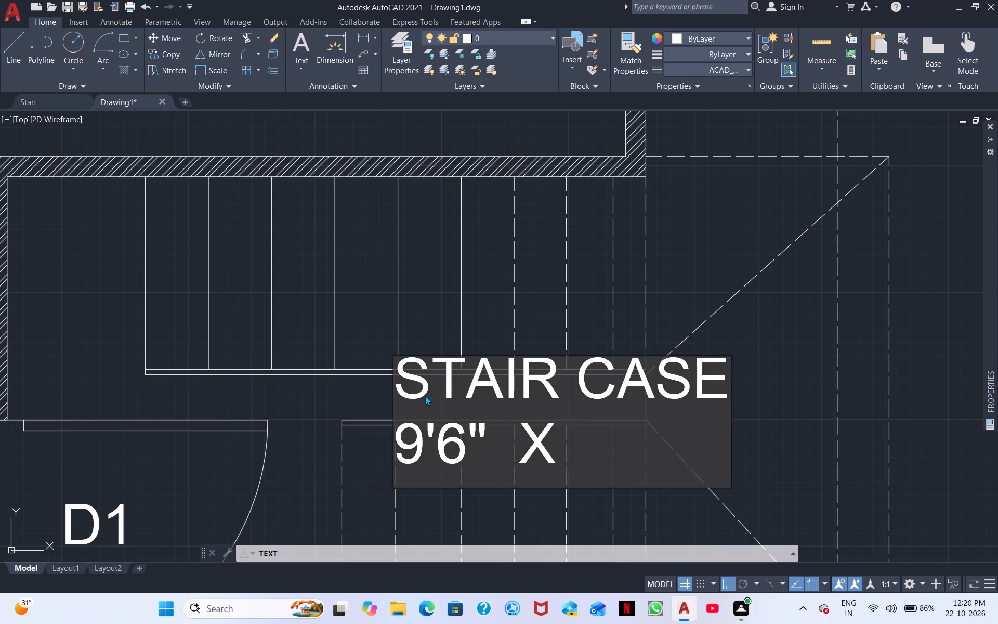
key("BackSpace")
key("space")
type("8'")
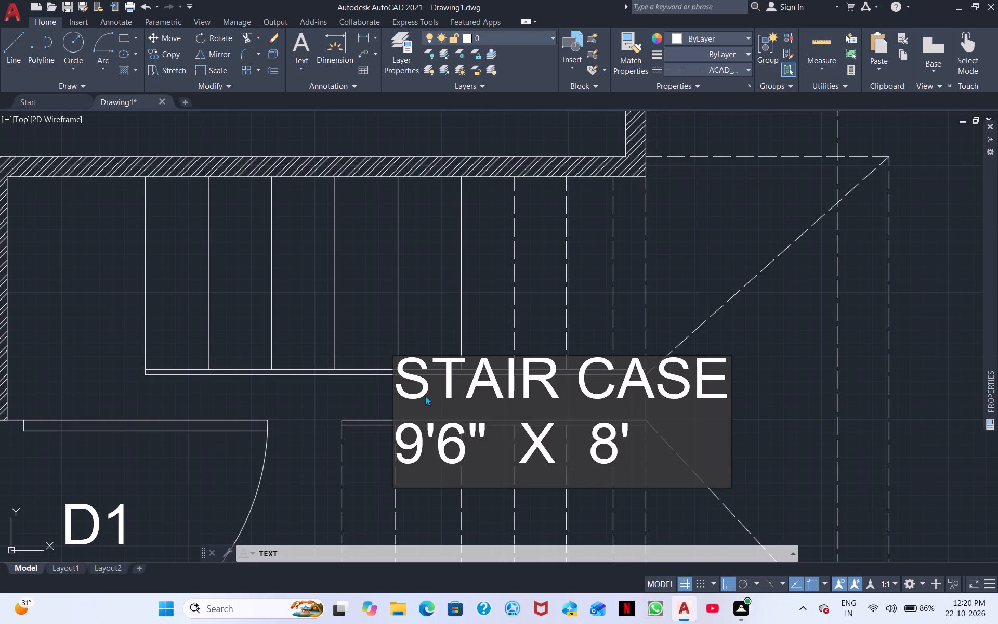
type("0\"")
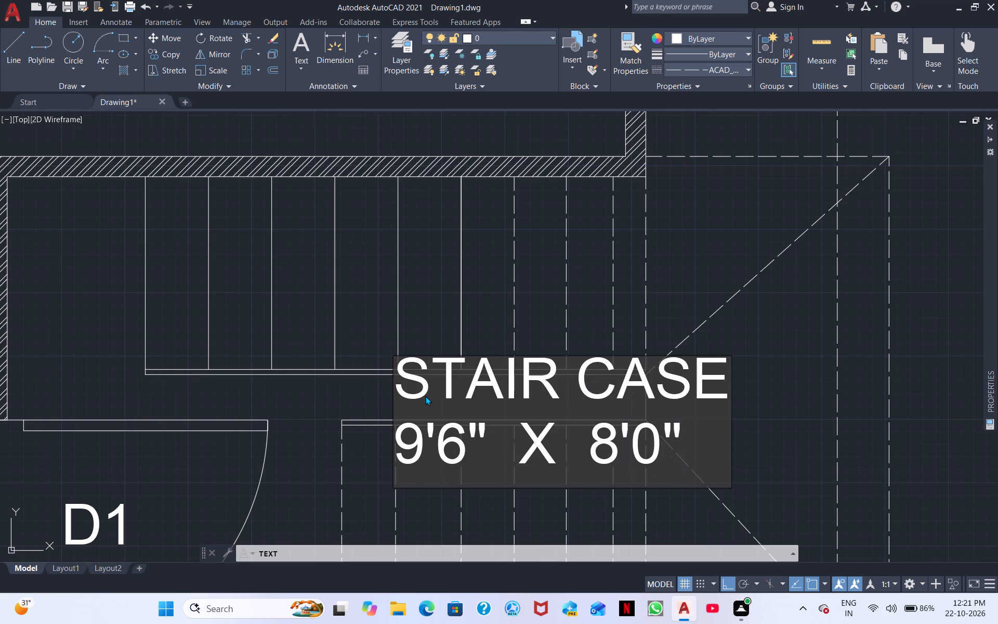
Add an UP label at the foot of the staircase, just above the D1 door leaf.
middle_click_drag(257, 382, 659, 420)
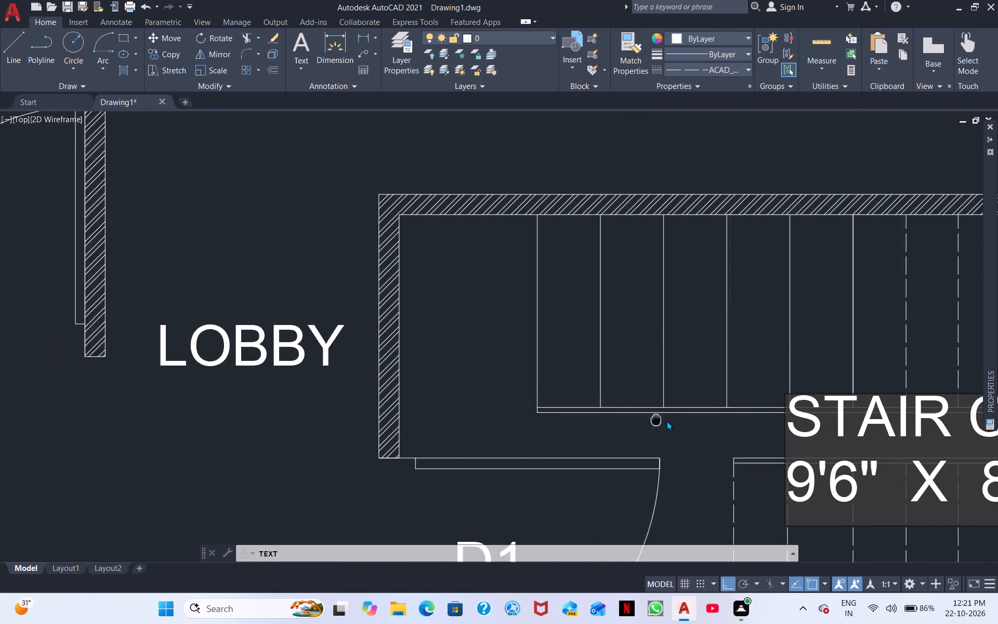
left_click_drag(453, 411, 453, 417)
left_click(455, 424)
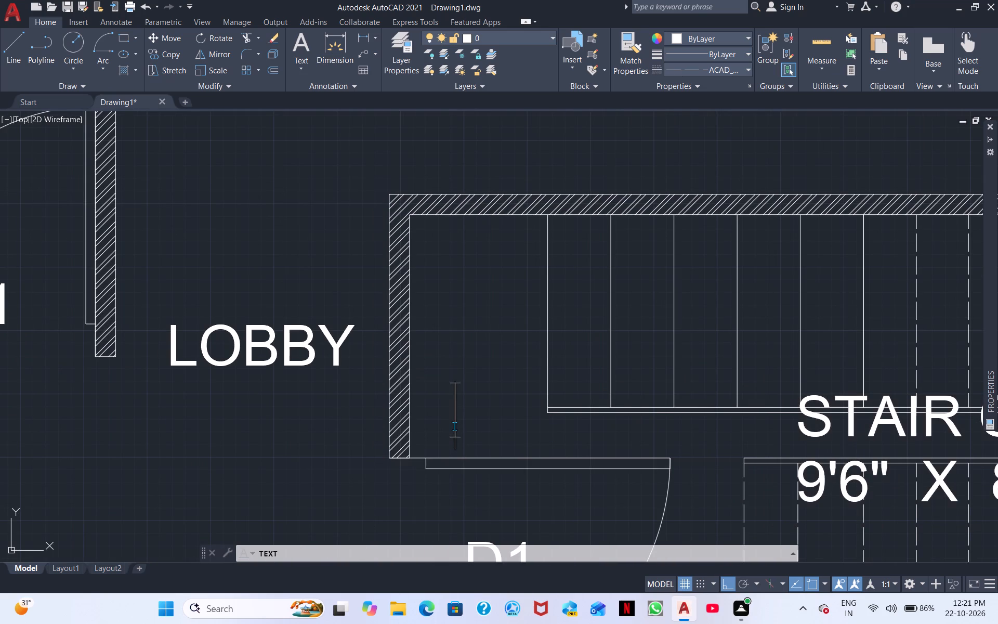
left_click(453, 429)
left_click(450, 437)
type("UP")
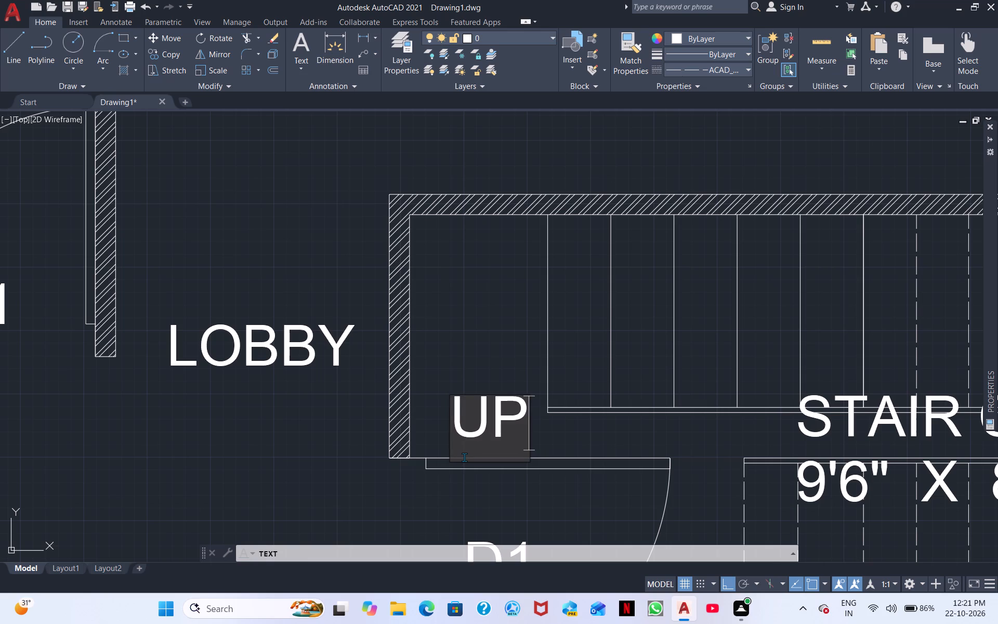
key("BackSpace")
key("BackSpace")
key("BackSpace")
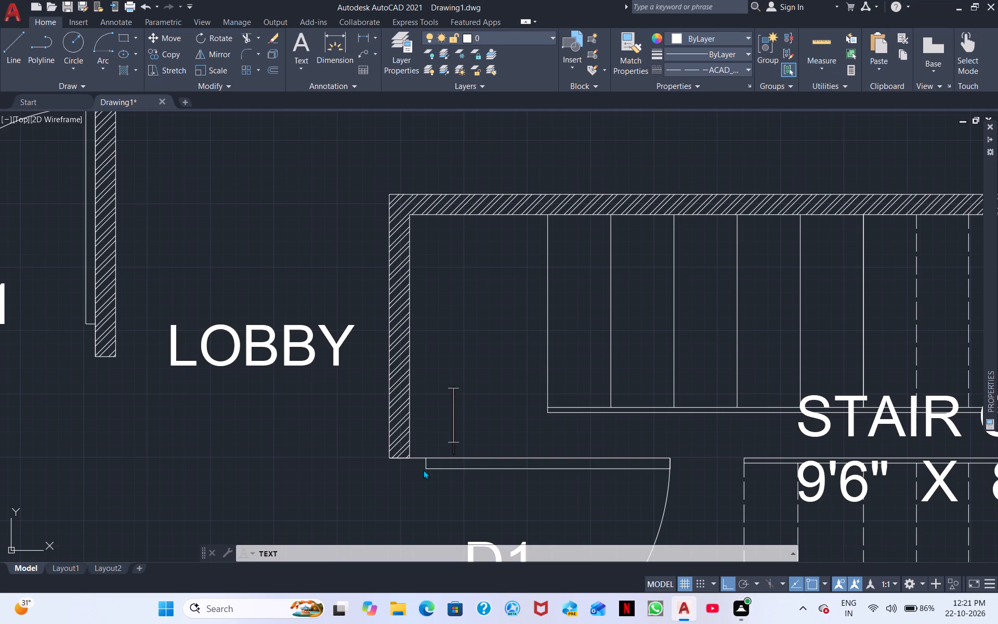
left_click_drag(446, 445, 445, 453)
left_click(444, 453)
type("UP")
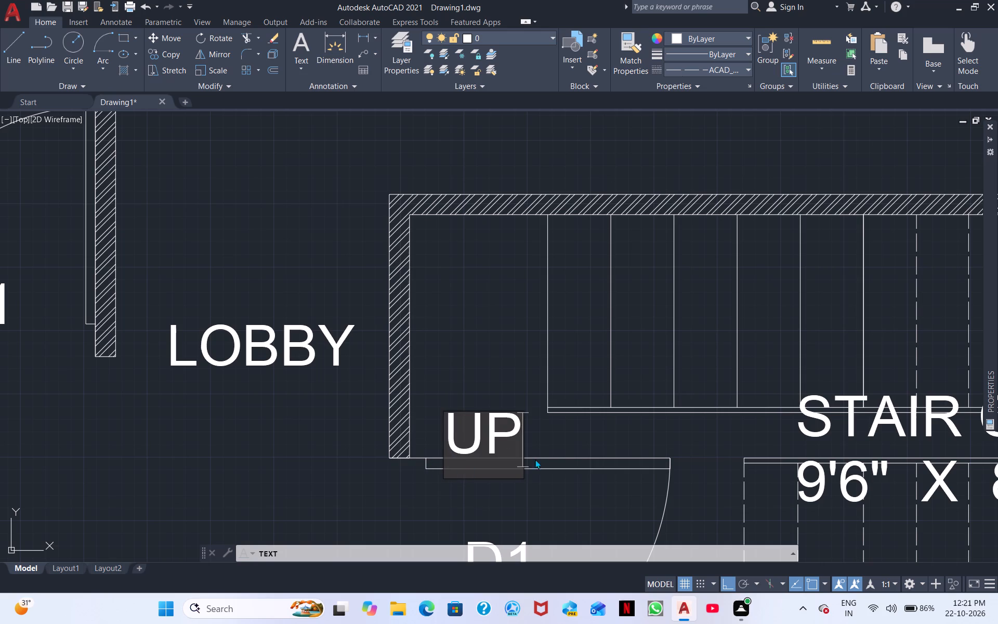
left_click(568, 451)
Add a LOUNGE label in the middle of the open room between the kitchen and the staircase.
scroll(548, 470, "down", 1)
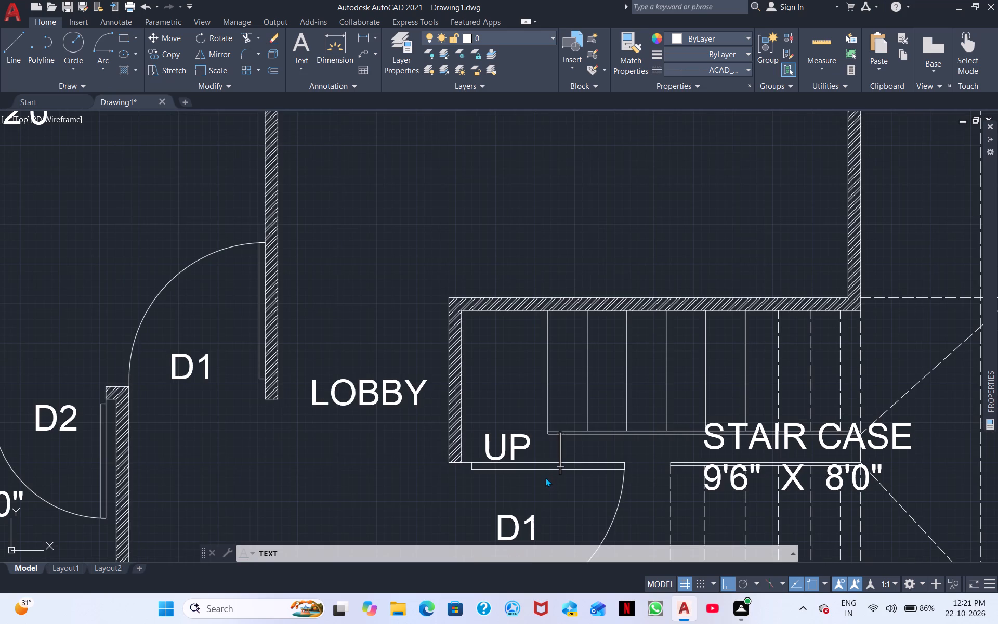
scroll(564, 438, "down", 2)
middle_click_drag(557, 395, 526, 533)
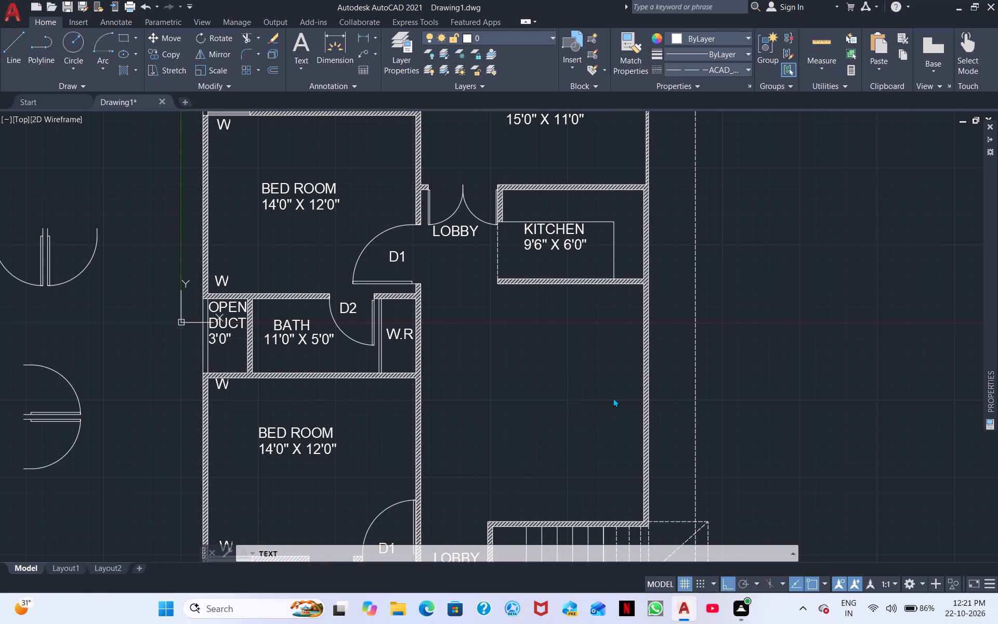
left_click(489, 385)
left_click(496, 386)
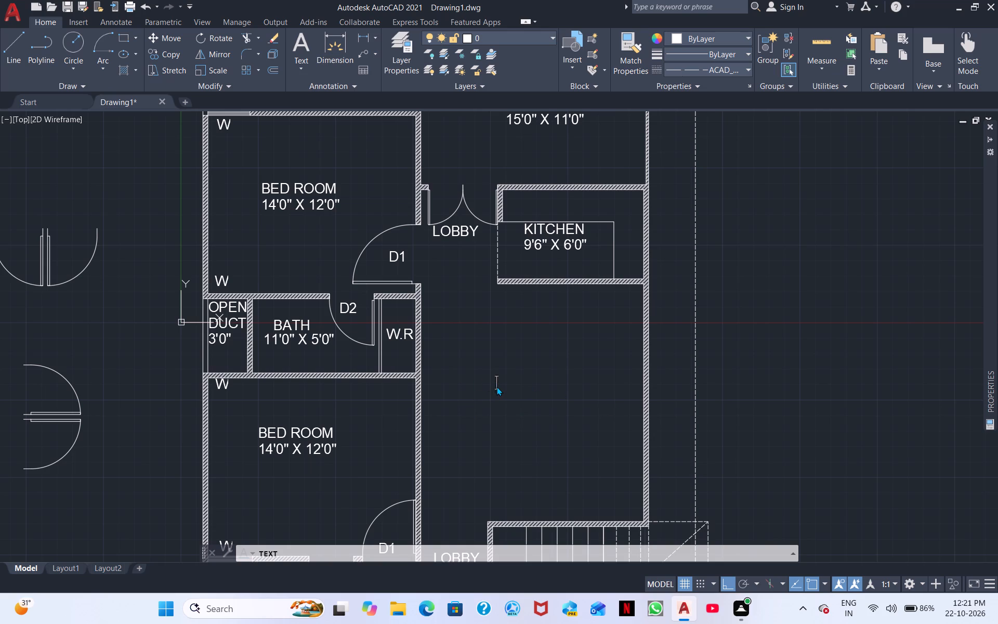
left_click(492, 387)
left_click(499, 391)
type("LO")
type("UN")
type("GE")
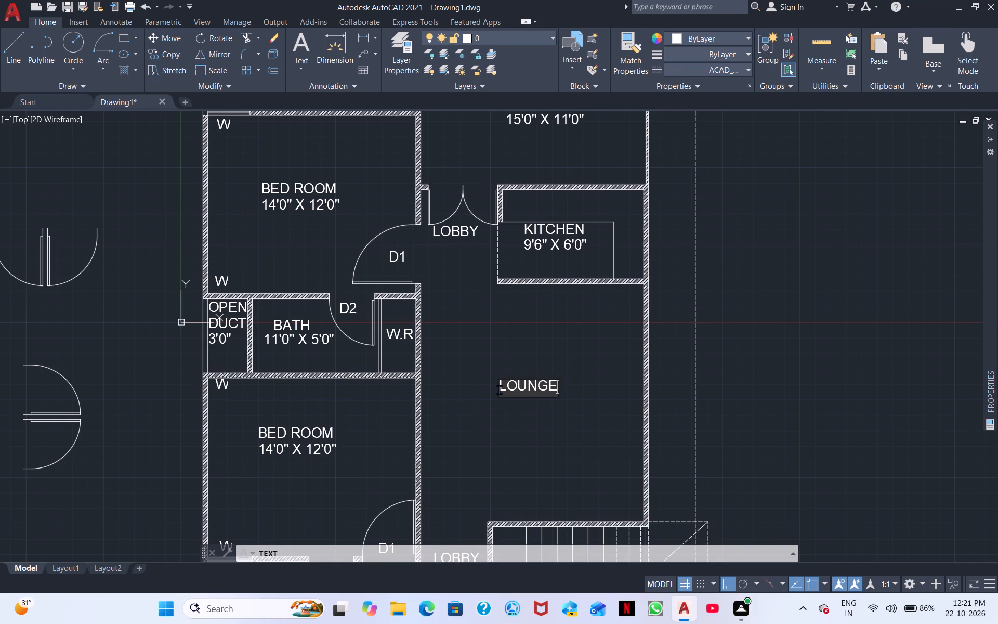
Add the size label 14'6" X 16'0" directly beneath the LOUNGE label.
middle_click(521, 398)
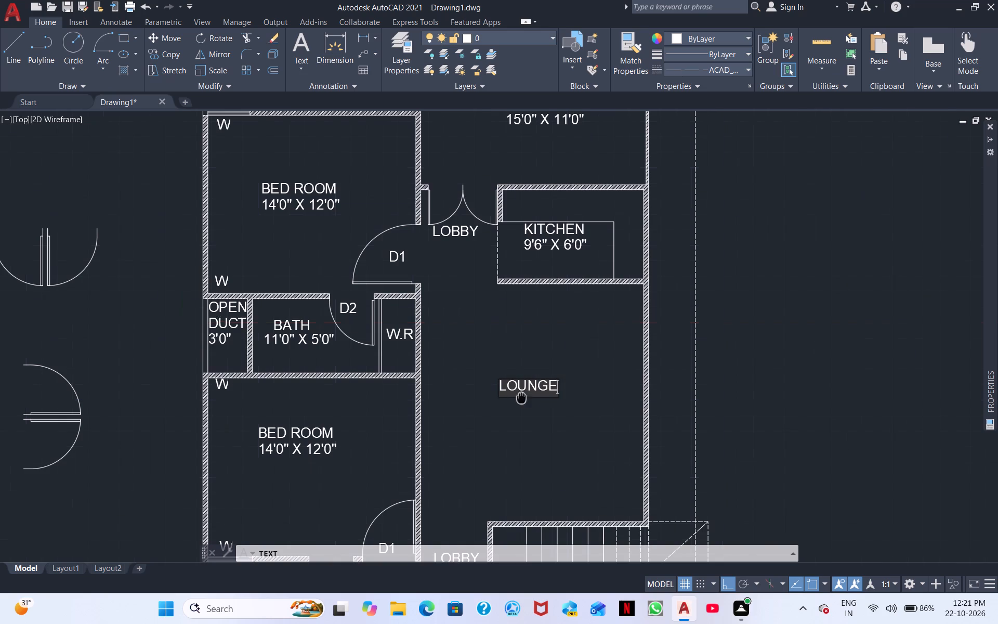
scroll(521, 398, "up", 3)
left_click(435, 369)
left_click(414, 398)
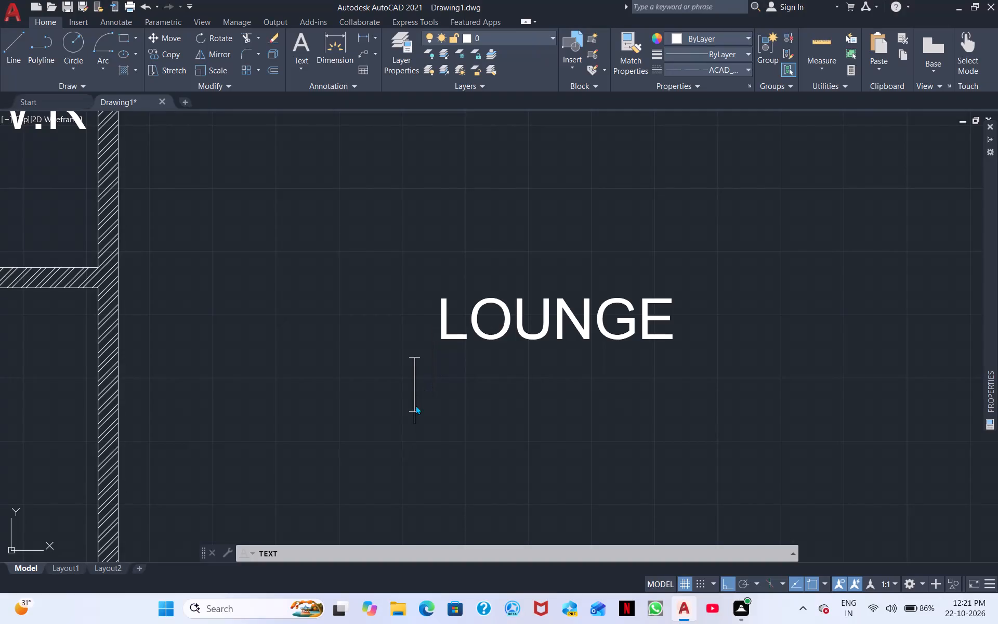
type("14'")
type("6\"")
key("space")
type("X")
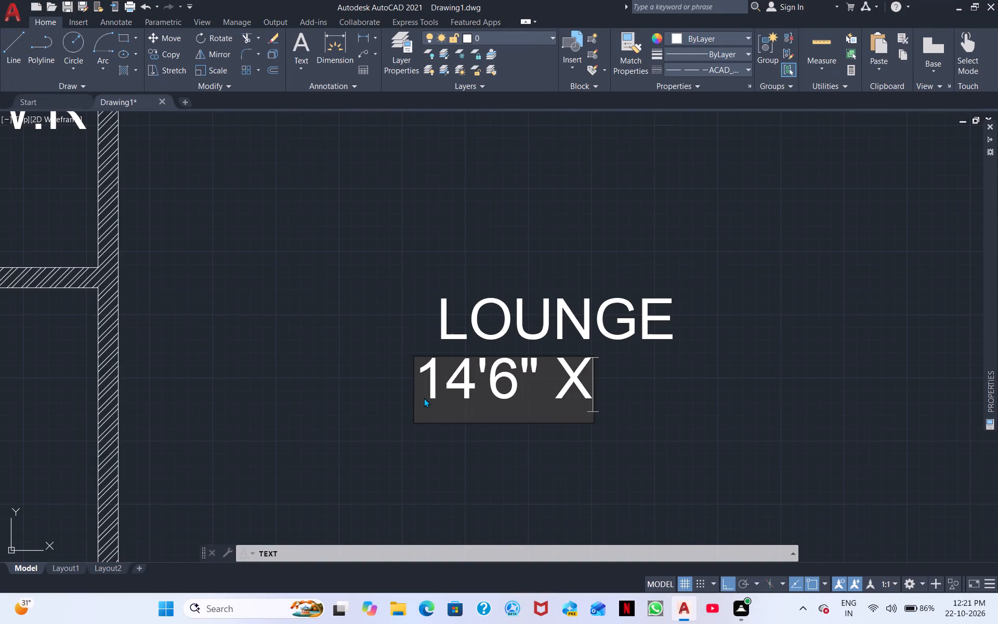
key("space")
type("16'0\"")
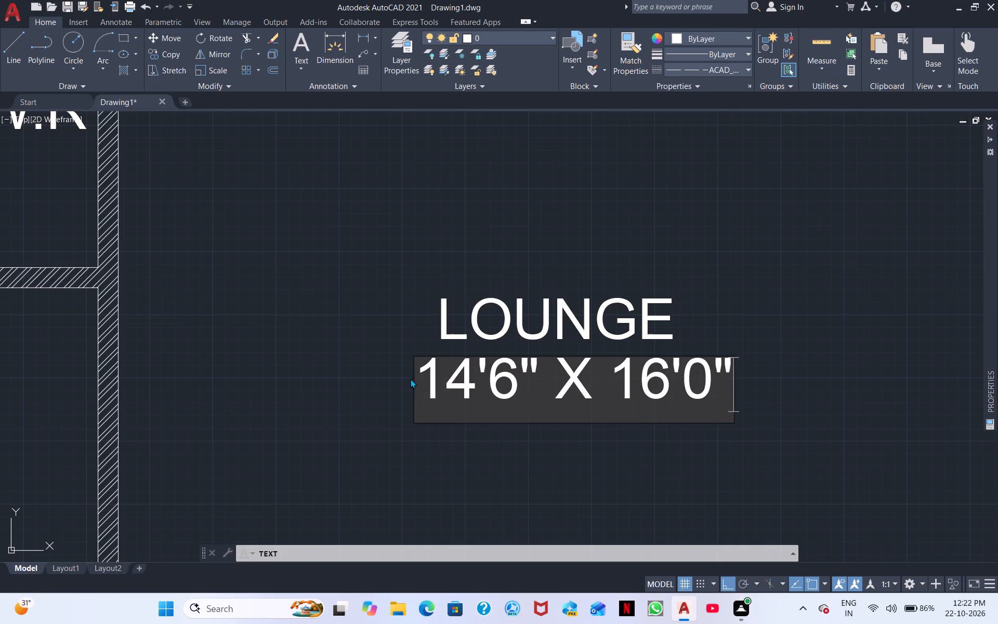
Add a GATE label just outside the upper car porch's outer wall, beside the end of the stair flight.
scroll(390, 387, "down", 2)
middle_click_drag(385, 341, 401, 448)
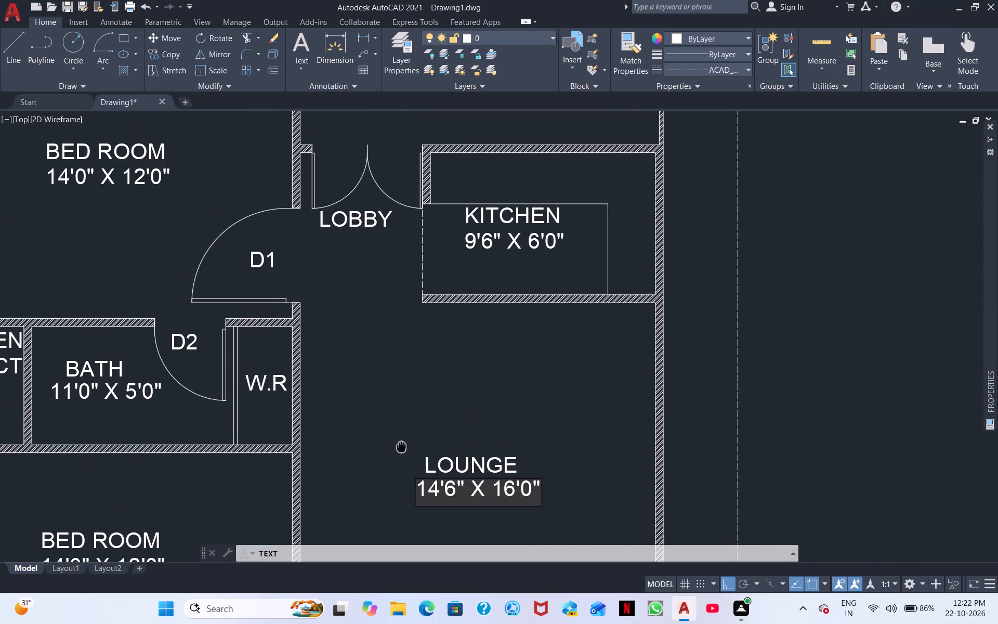
middle_click_drag(401, 448, 404, 452)
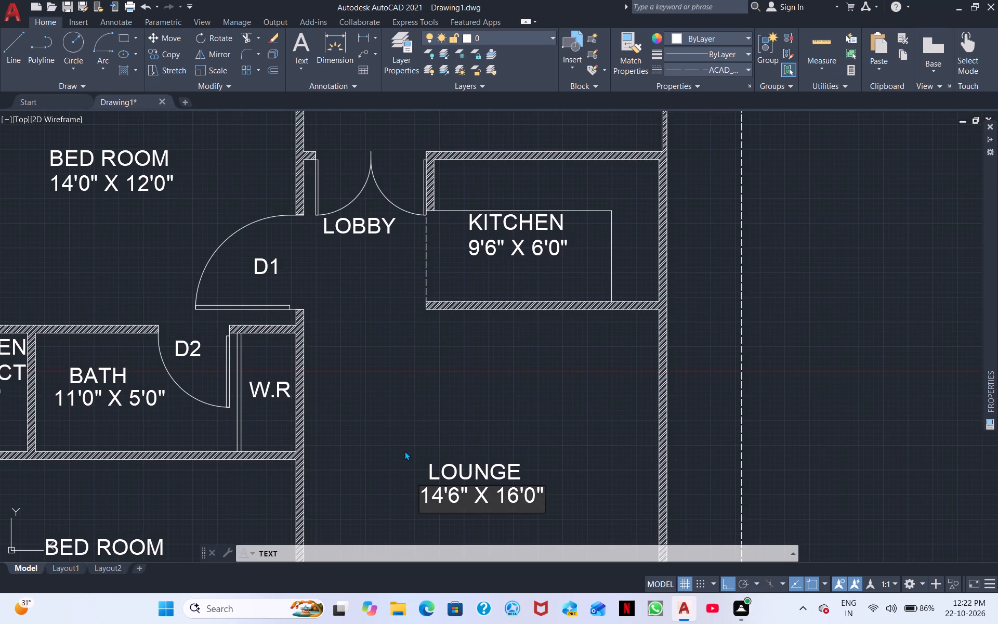
middle_click_drag(466, 393, 252, 434)
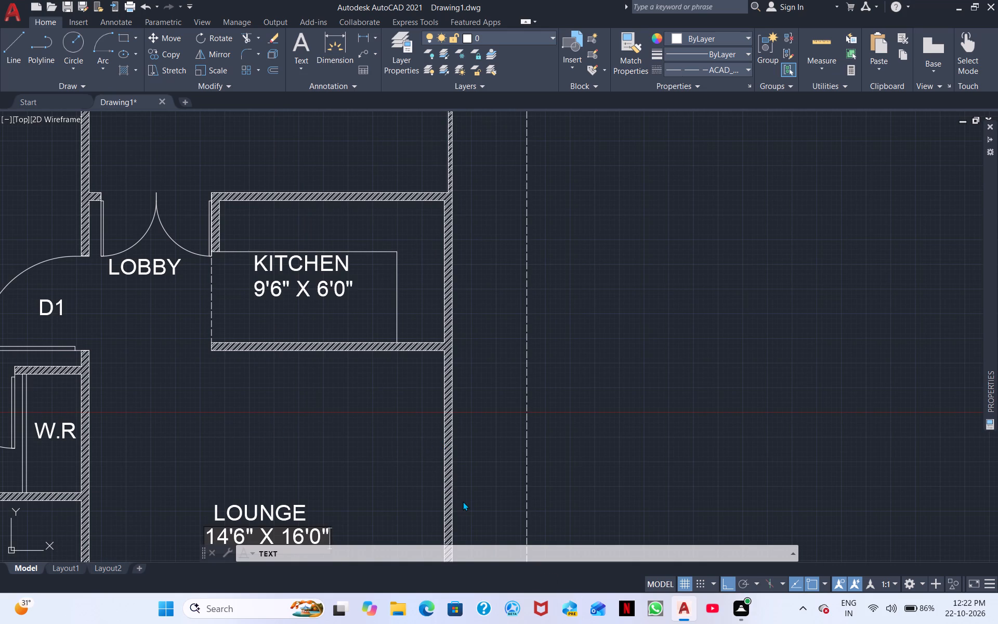
middle_click_drag(526, 389, 664, 400)
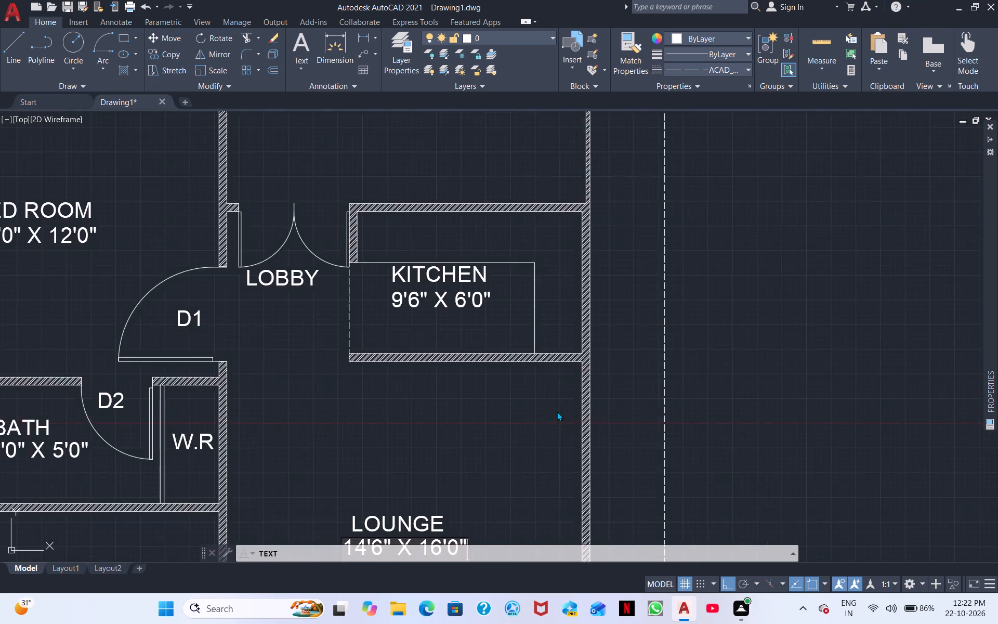
scroll(538, 411, "down", 2)
middle_click_drag(560, 385, 533, 494)
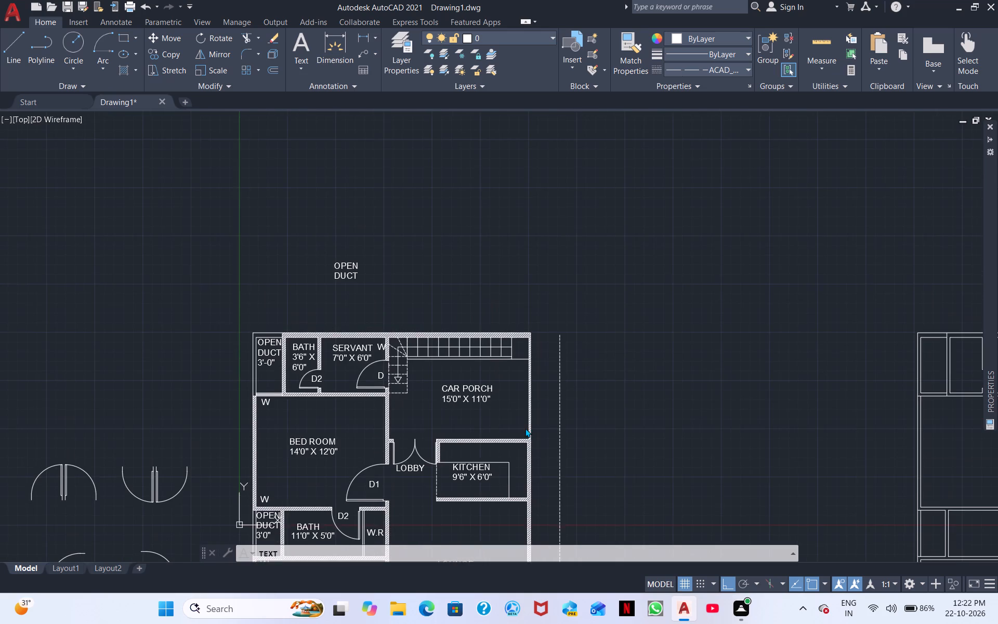
scroll(525, 428, "up", 2)
middle_click_drag(545, 379, 522, 509)
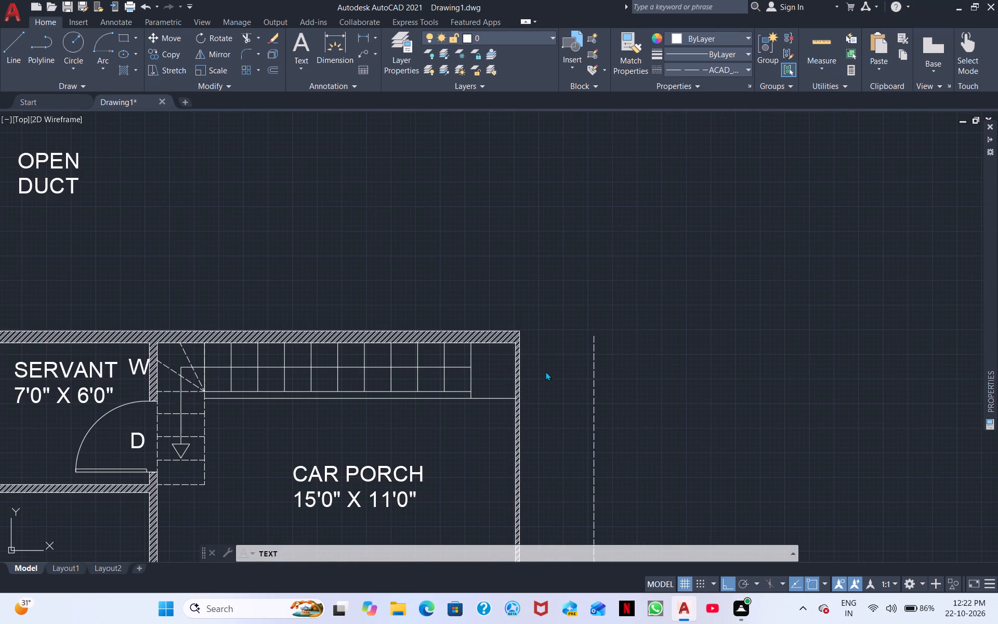
left_click(540, 378)
key("c")
key("BackSpace")
type("GATE")
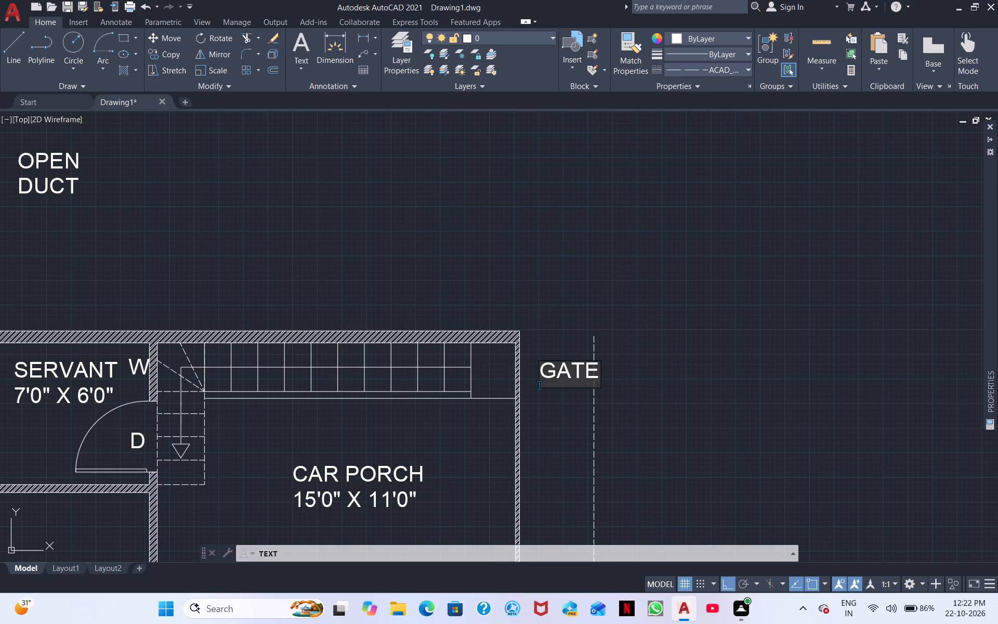
Add a MAIN GATE label outside the same wall, level with the upper CAR PORCH size label.
left_click(526, 495)
type("MAIN")
key("space")
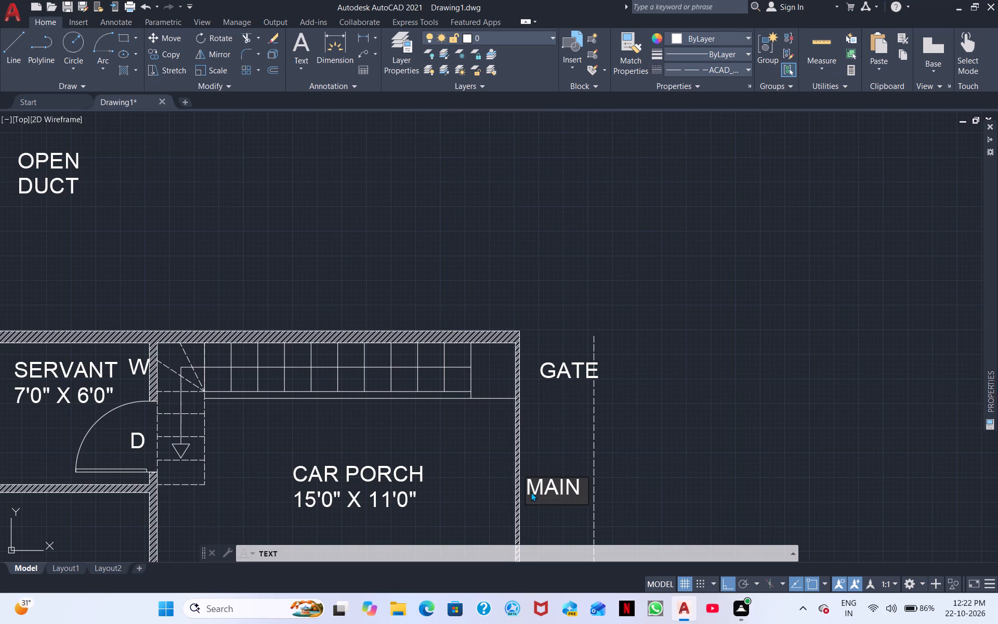
type("GA")
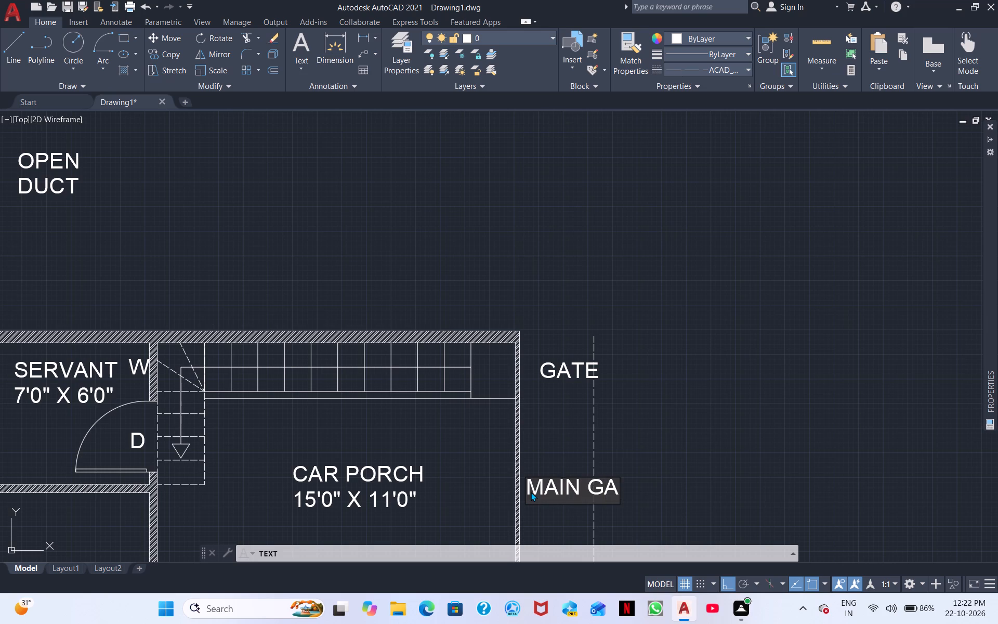
key("t")
key("e")
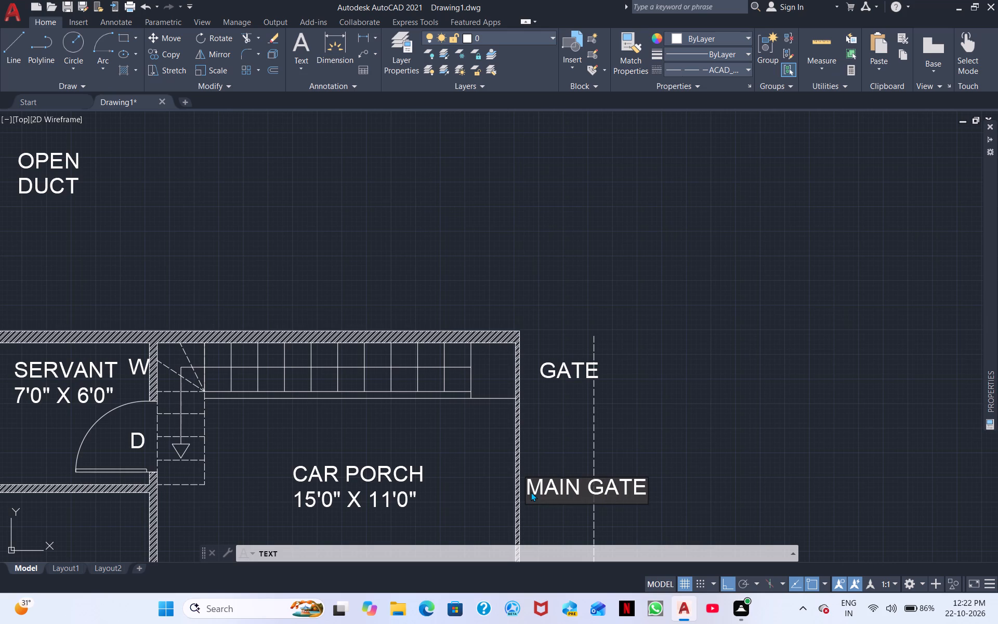
Add the label B.C.C PROTECTION 3'-6" WIDE beyond the dashed line, level with the new GATE label.
scroll(531, 492, "up", 1)
left_click(700, 321)
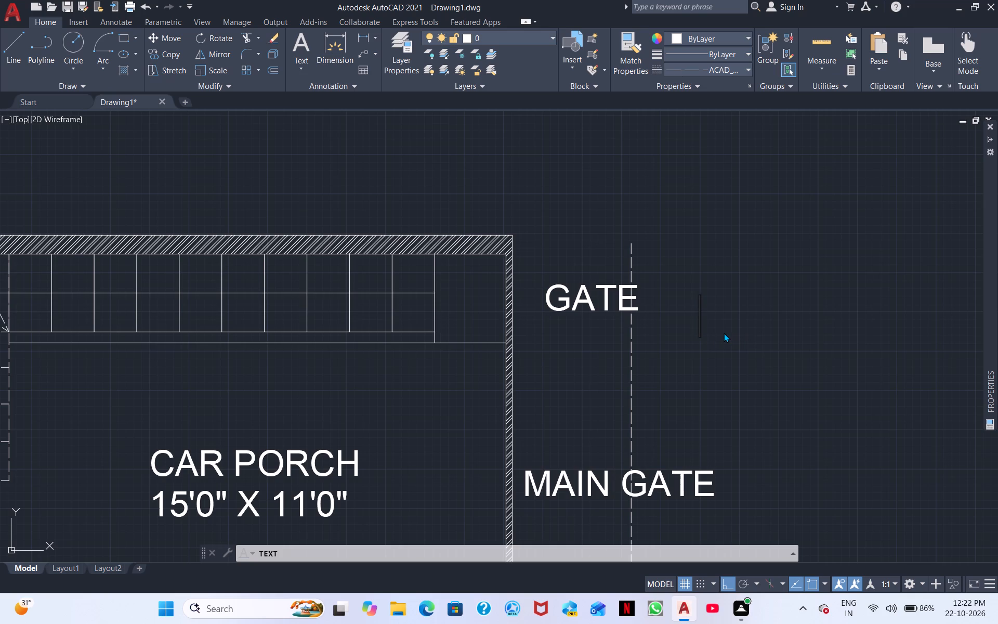
type("B.")
key("c")
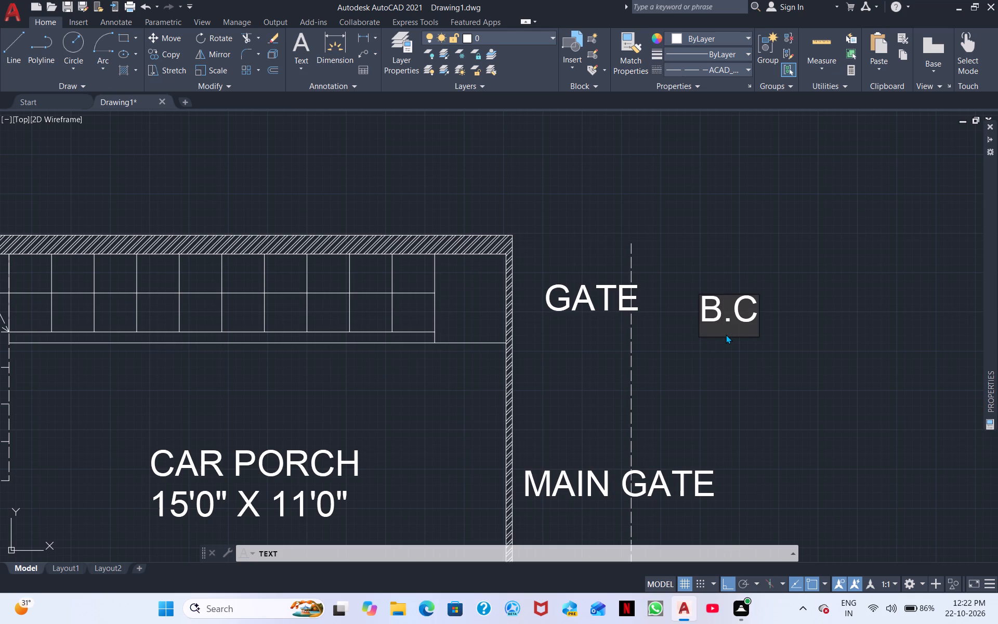
type(".C")
key("space")
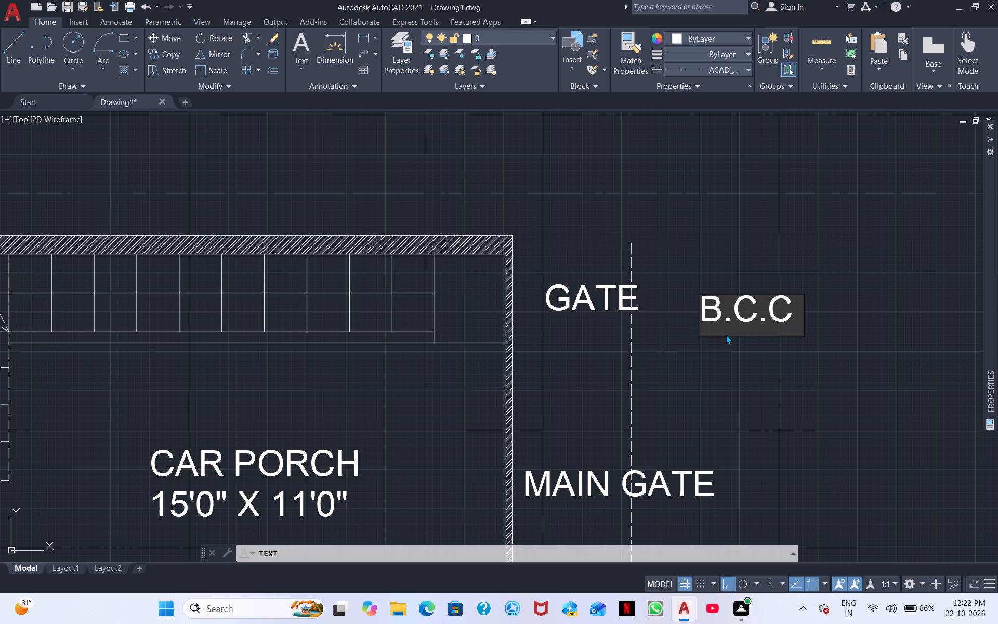
key("p")
type("RO")
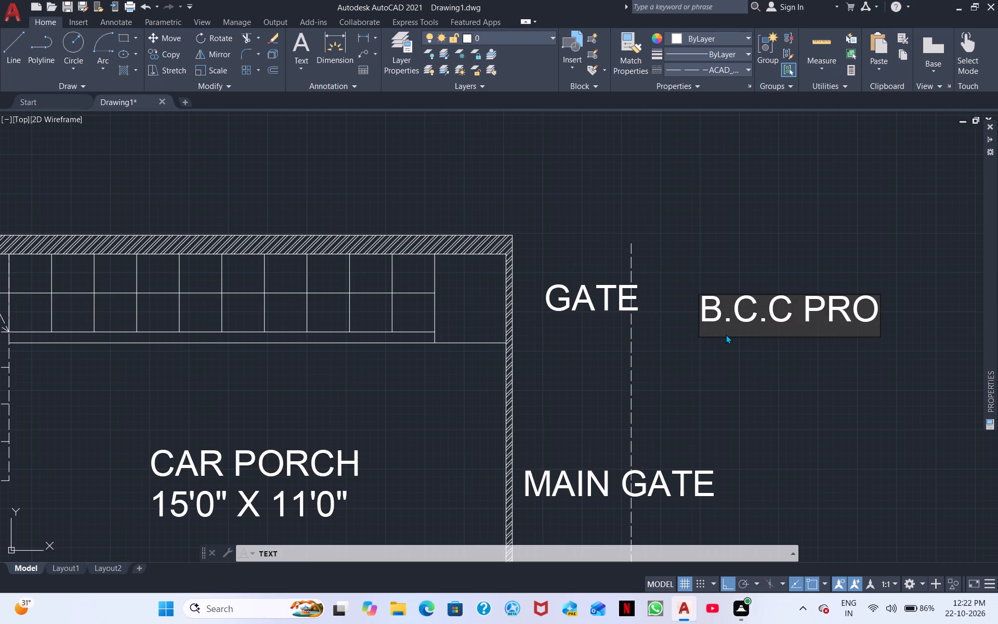
type("TECTI")
key("o")
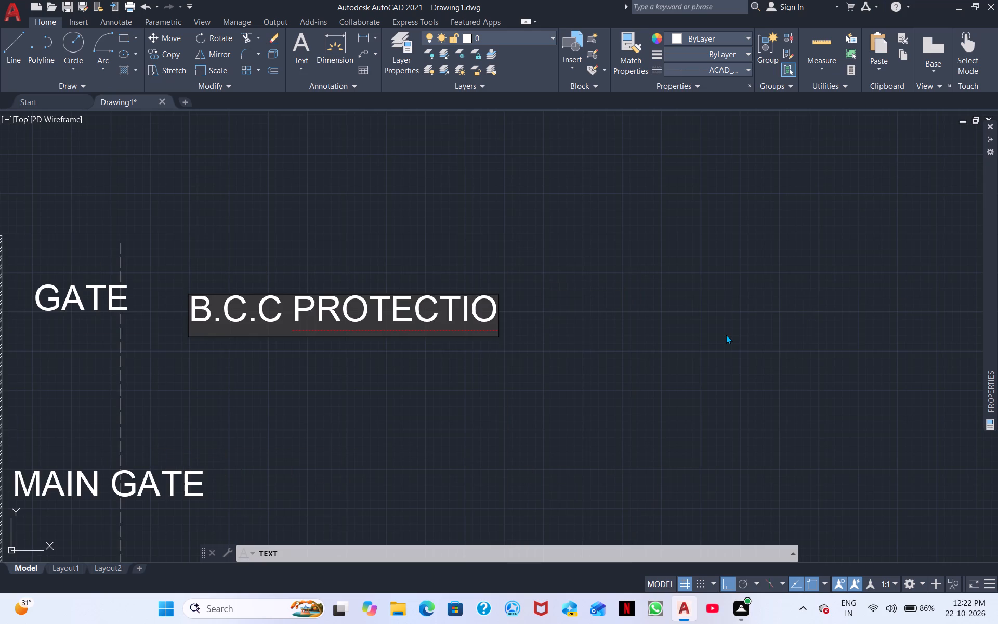
type("N")
key("space")
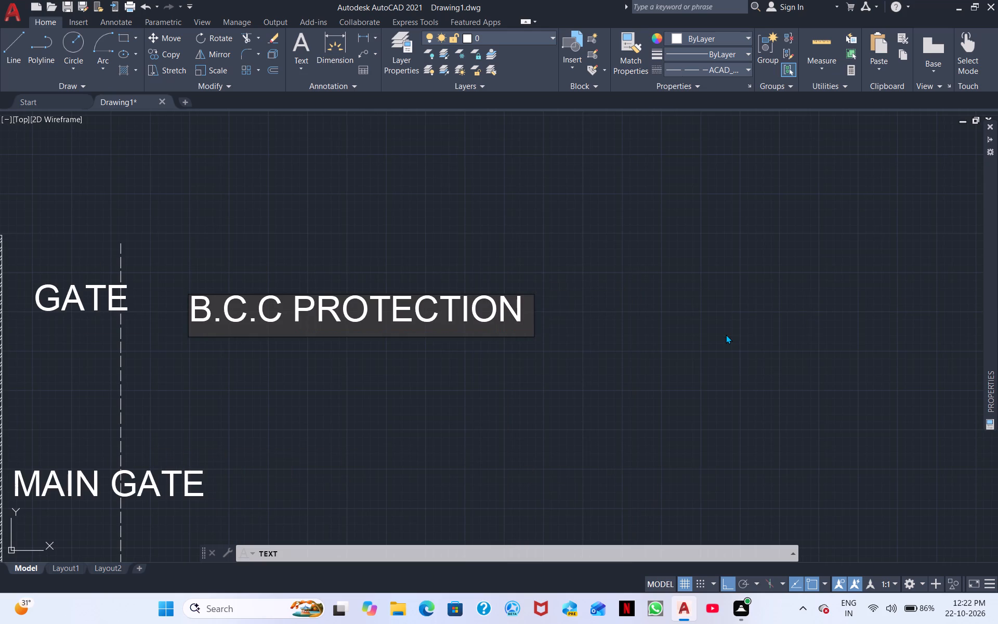
key("6")
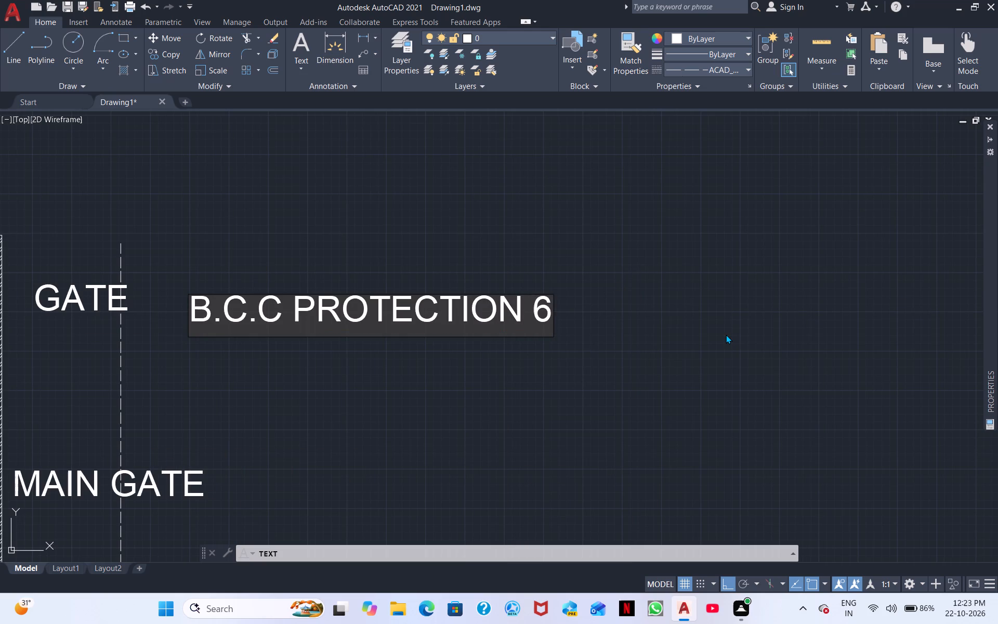
key("BackSpace")
type("3'")
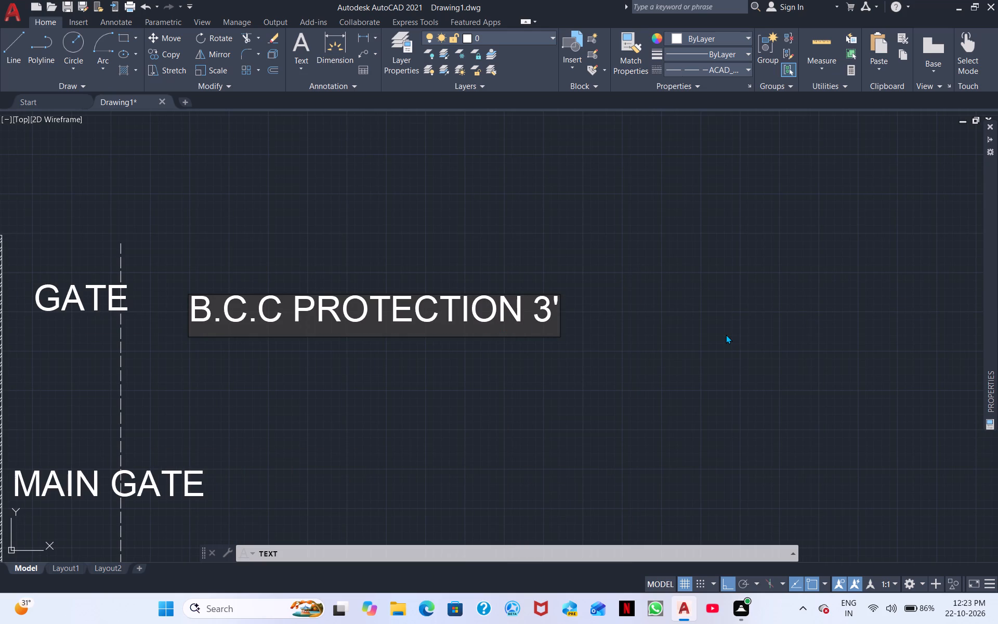
type("-6\"")
key("space")
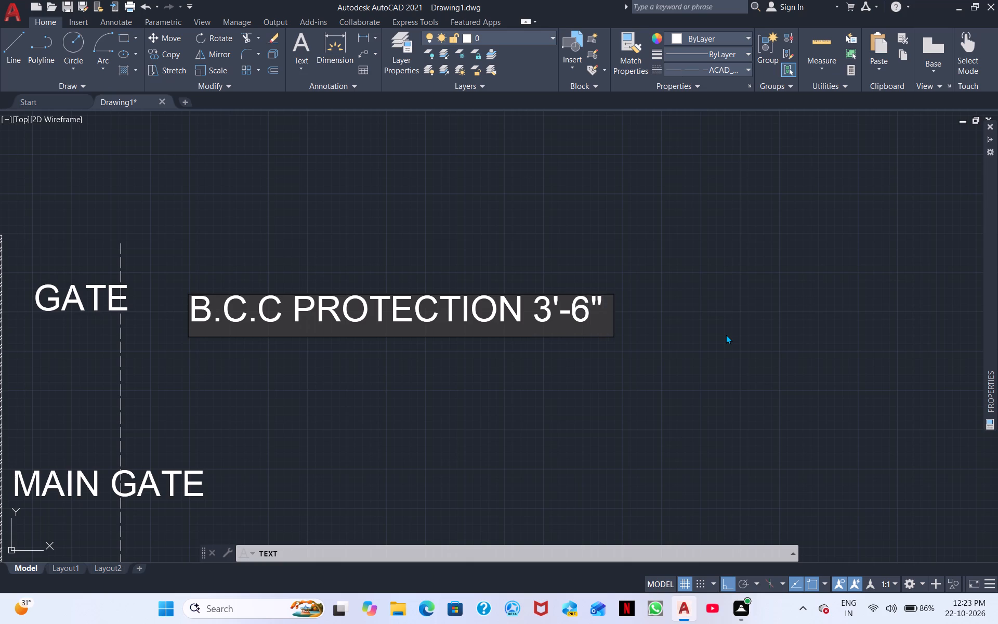
type("WIDE")
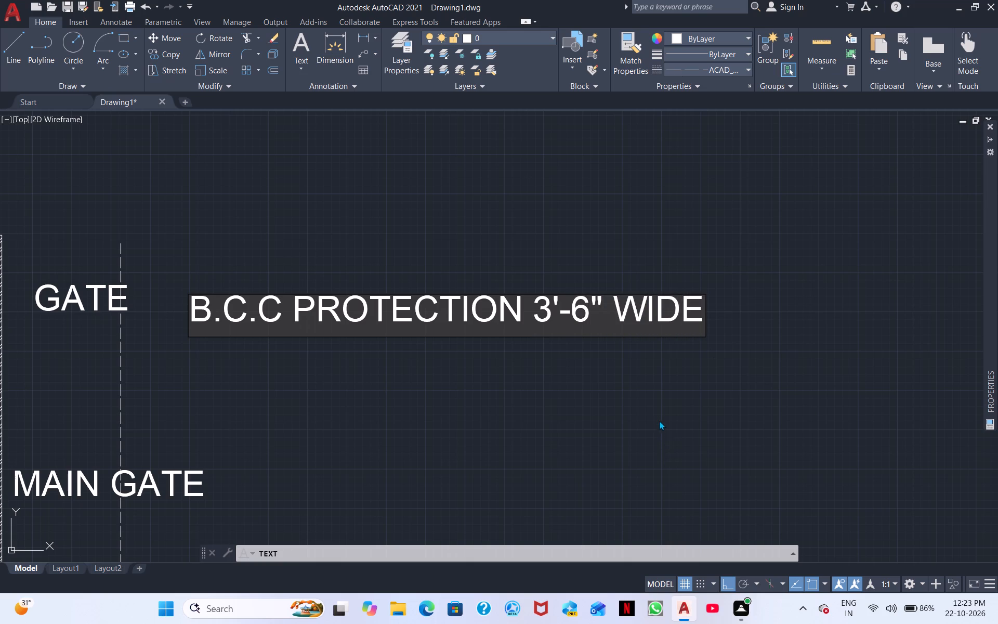
left_click(686, 407)
Review the floor plan's labels from the upper car porch down to the ramp and back, and end the Text command.
scroll(600, 434, "down", 2)
middle_click_drag(486, 441, 721, 370)
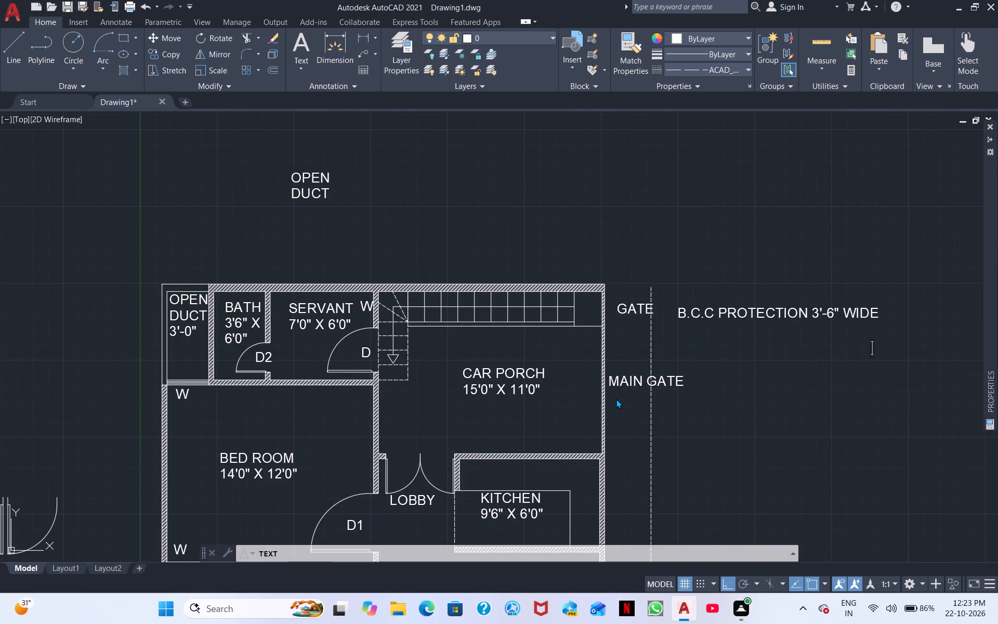
scroll(605, 399, "down", 2)
middle_click_drag(505, 414, 515, 311)
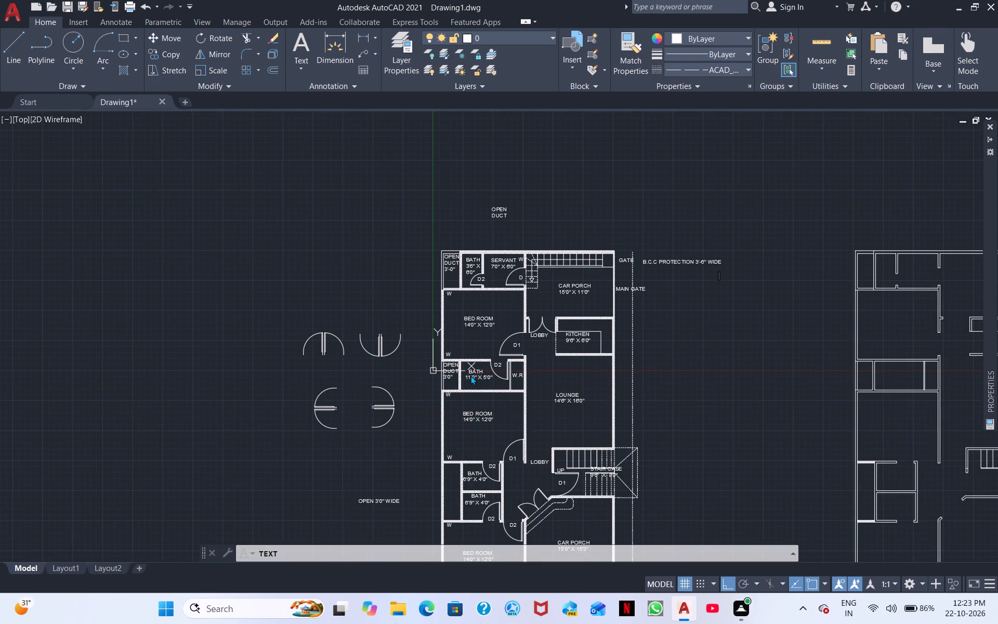
scroll(470, 375, "up", 1)
scroll(509, 409, "up", 1)
middle_click_drag(507, 406, 428, 285)
scroll(427, 303, "down", 1)
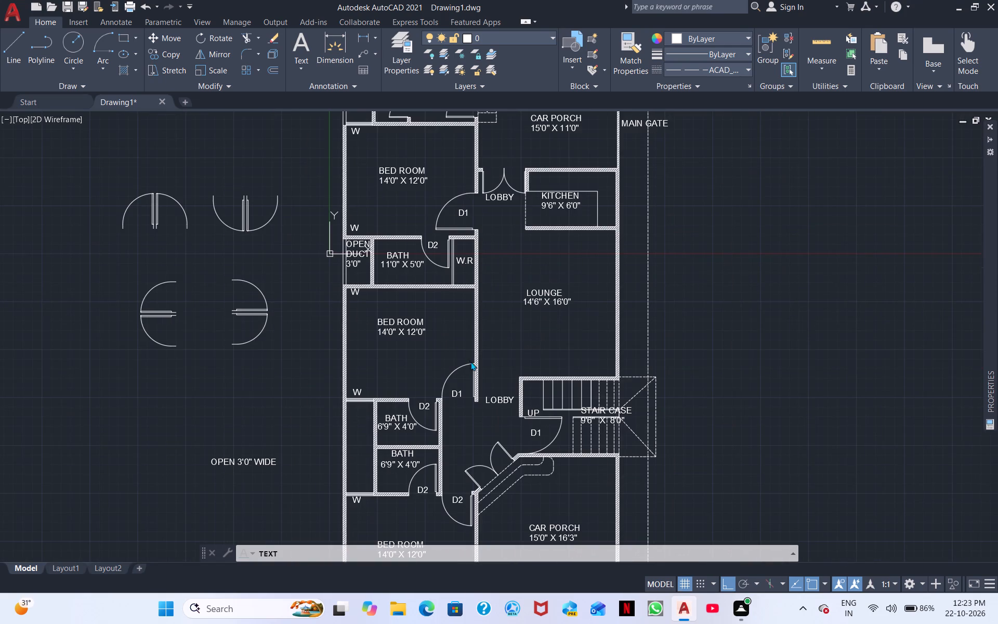
middle_click_drag(472, 361, 452, 263)
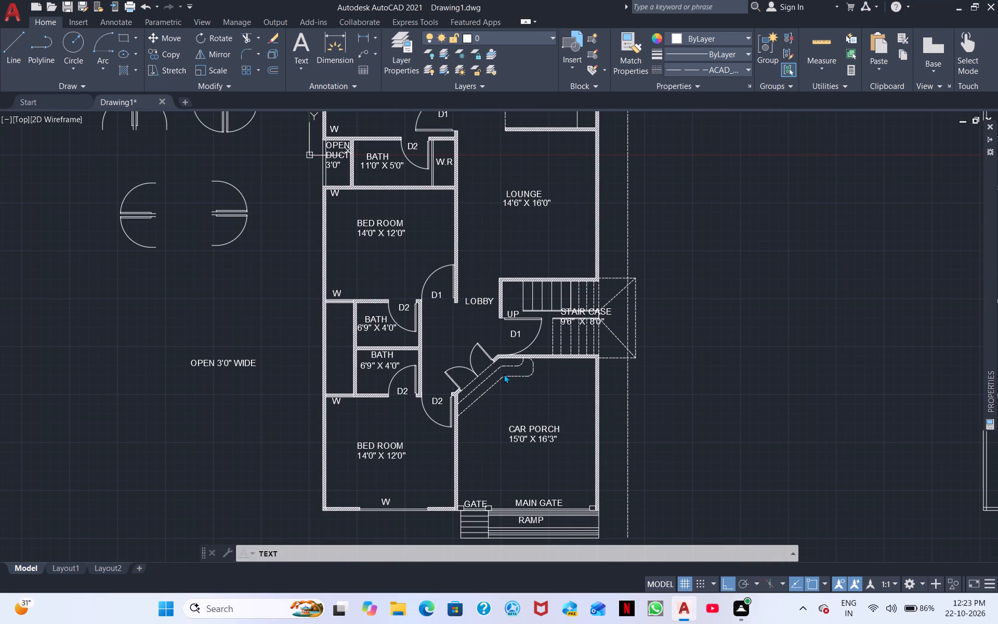
middle_click_drag(505, 366, 360, 464)
middle_click_drag(480, 339, 449, 451)
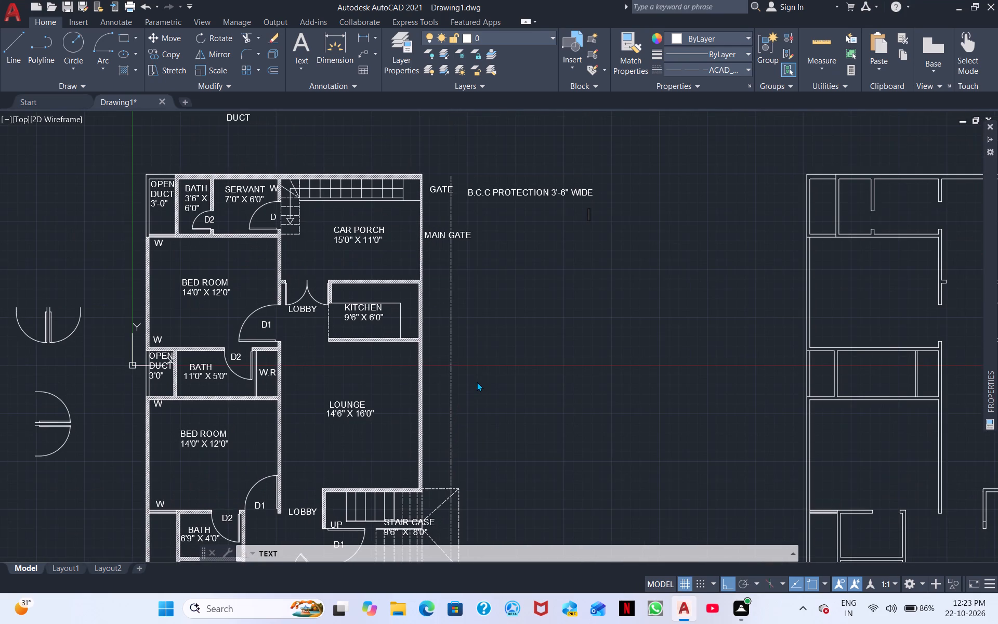
scroll(474, 330, "up", 2)
middle_click_drag(466, 356, 481, 608)
middle_click_drag(523, 409, 535, 558)
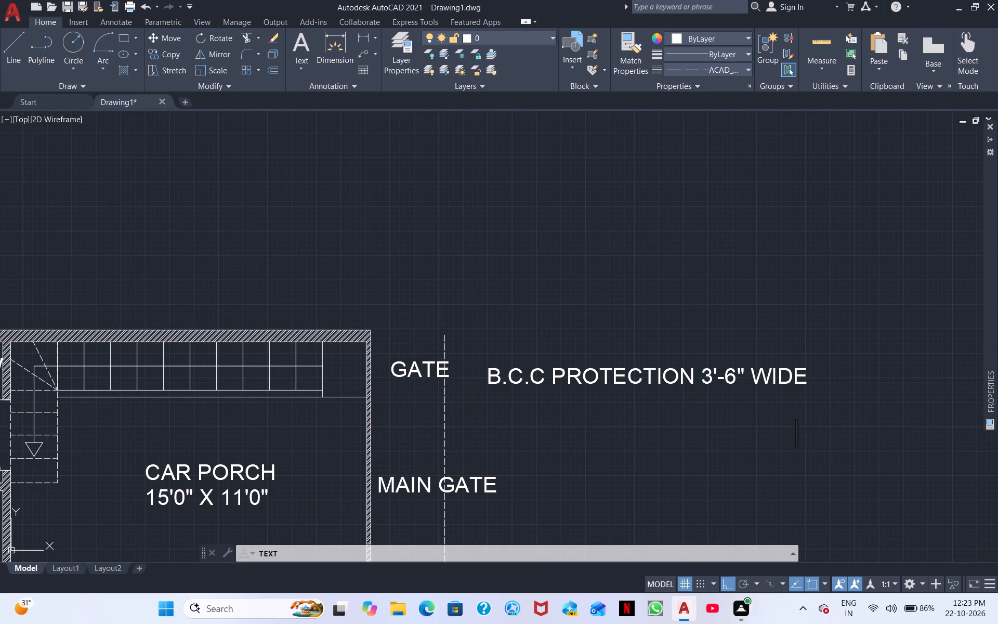
key("Escape")
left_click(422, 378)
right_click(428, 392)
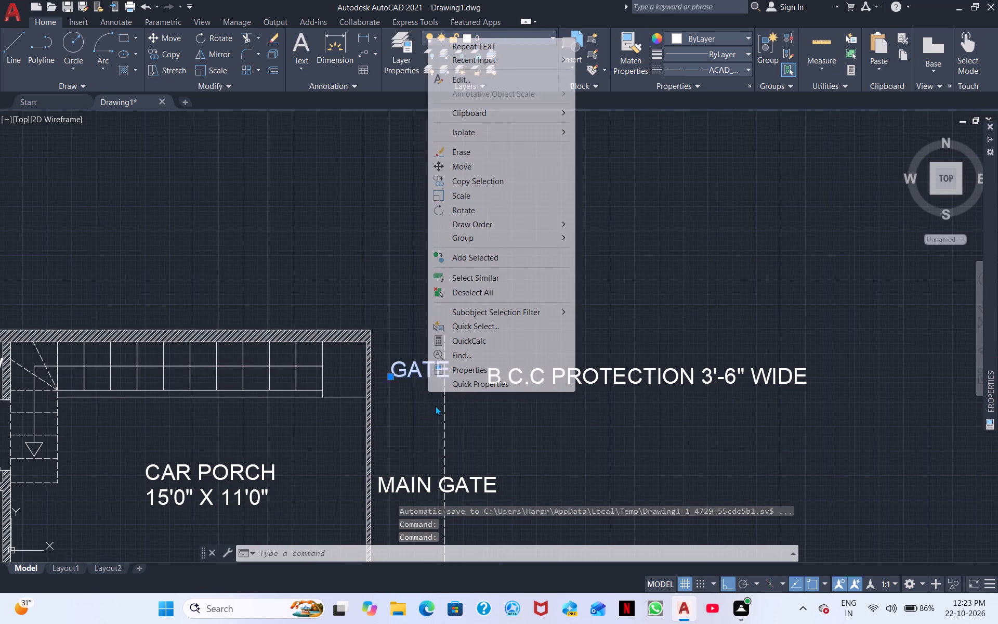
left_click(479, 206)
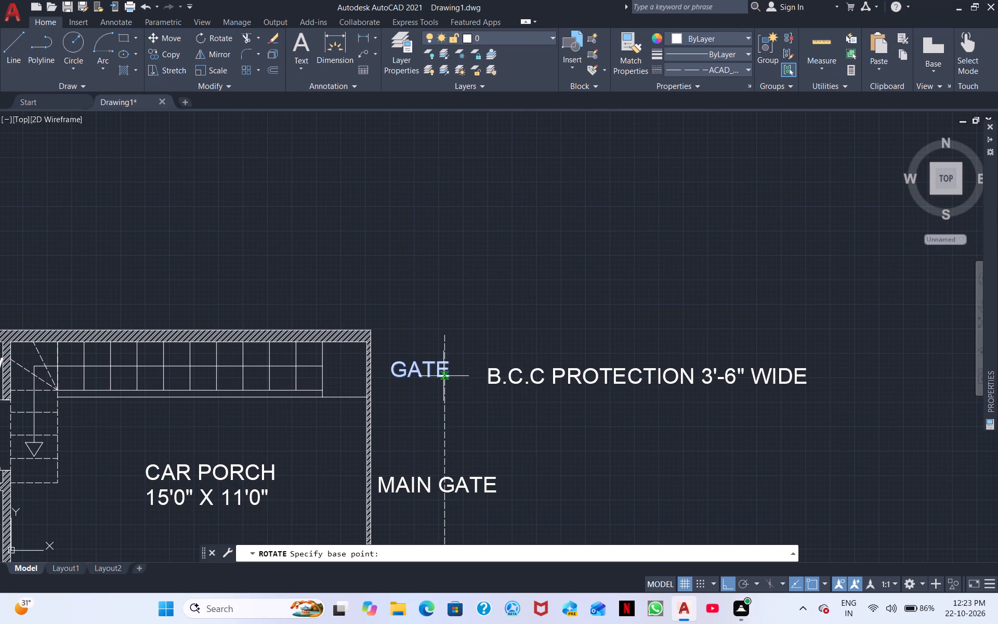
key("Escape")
Rotate the upper GATE, MAIN GATE and B.C.C PROTECTION 3'-6" WIDE labels together by 90° so they read vertically.
left_click_drag(529, 499, 515, 499)
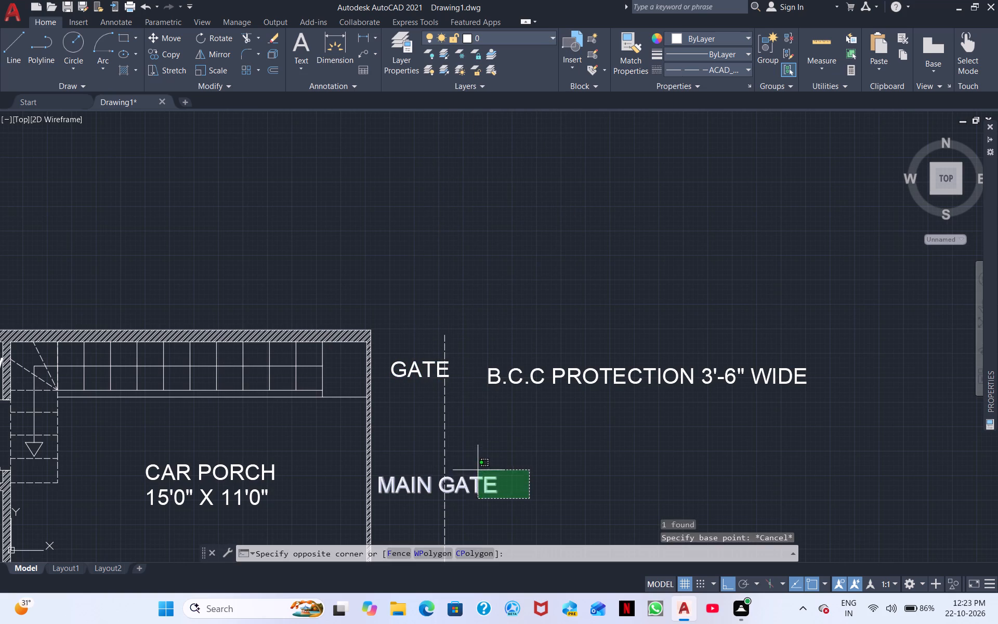
left_click(478, 470)
left_click(424, 373)
left_click(410, 355)
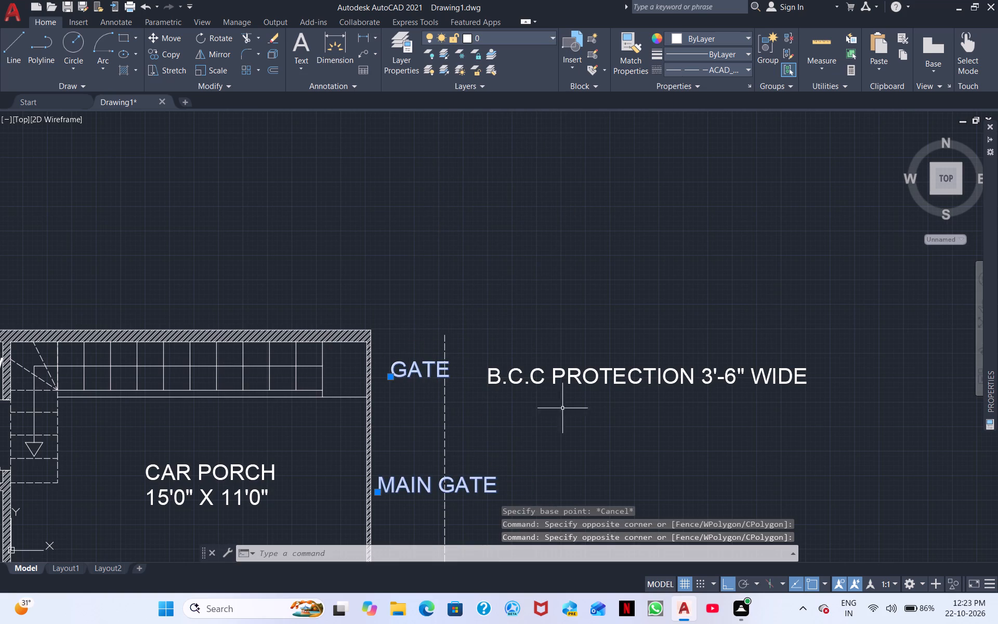
left_click(589, 375)
left_click_drag(599, 376, 535, 376)
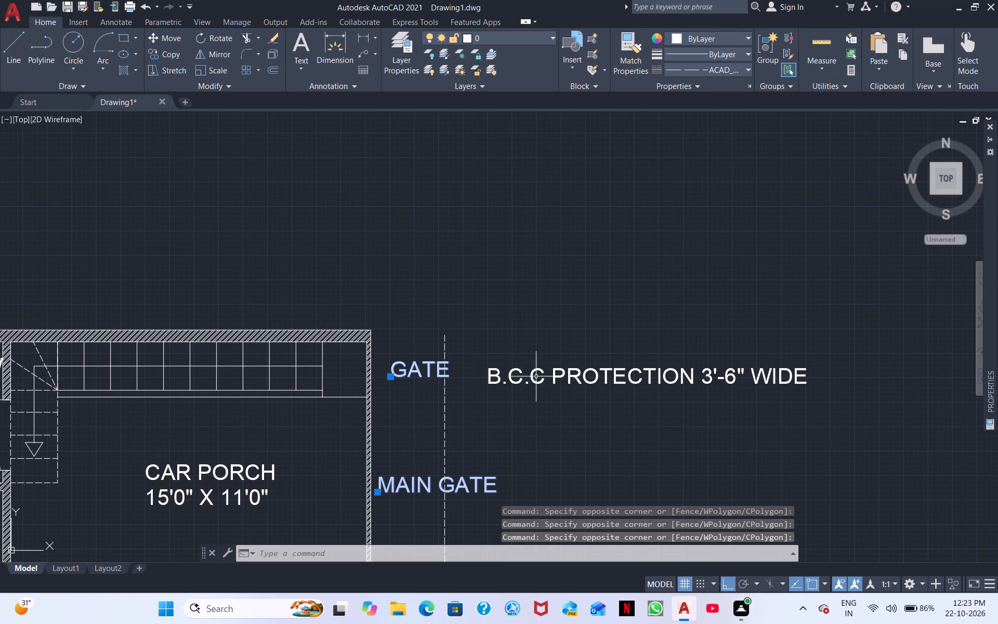
left_click_drag(535, 376, 531, 374)
left_click_drag(653, 401, 580, 356)
left_click(555, 349)
right_click(554, 348)
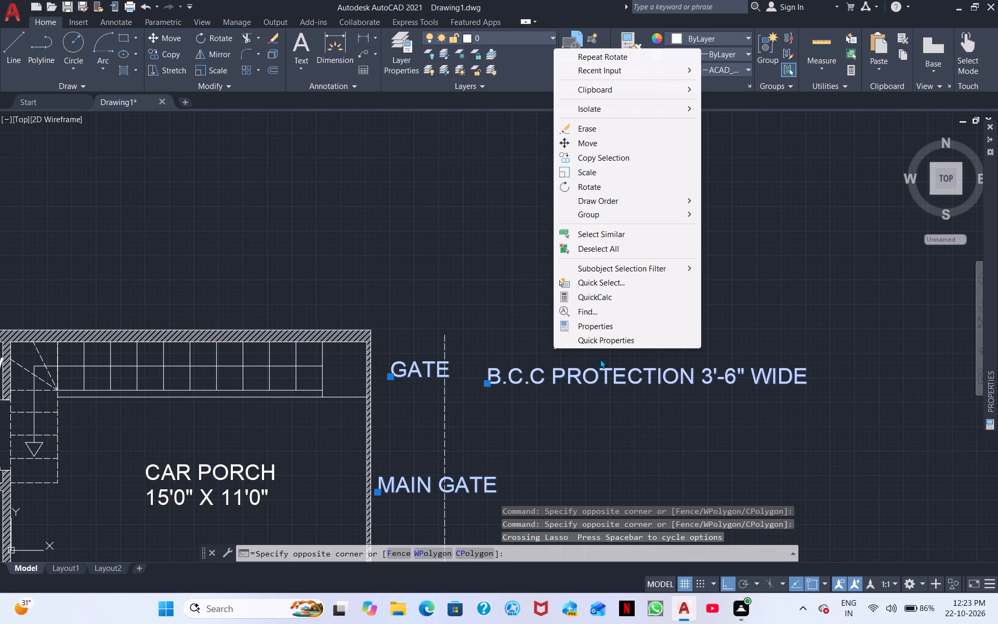
left_click(616, 183)
left_click(799, 384)
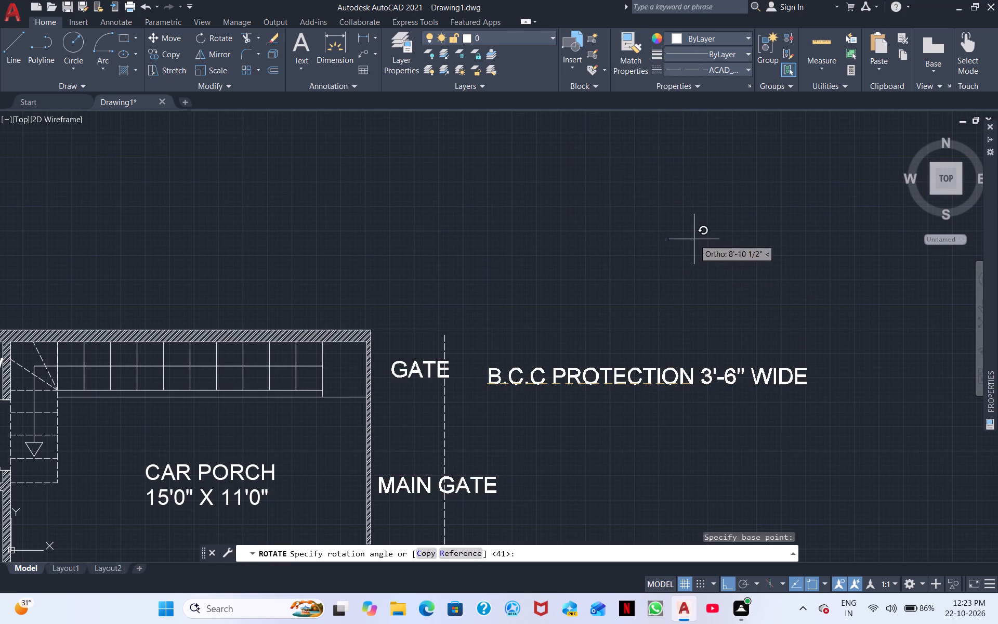
left_click(647, 194)
With Ortho off, move the vertical GATE label against the outside of the car porch's outer wall, beside the stair flight's end.
scroll(634, 257, "down", 1)
middle_click_drag(651, 312, 781, 316)
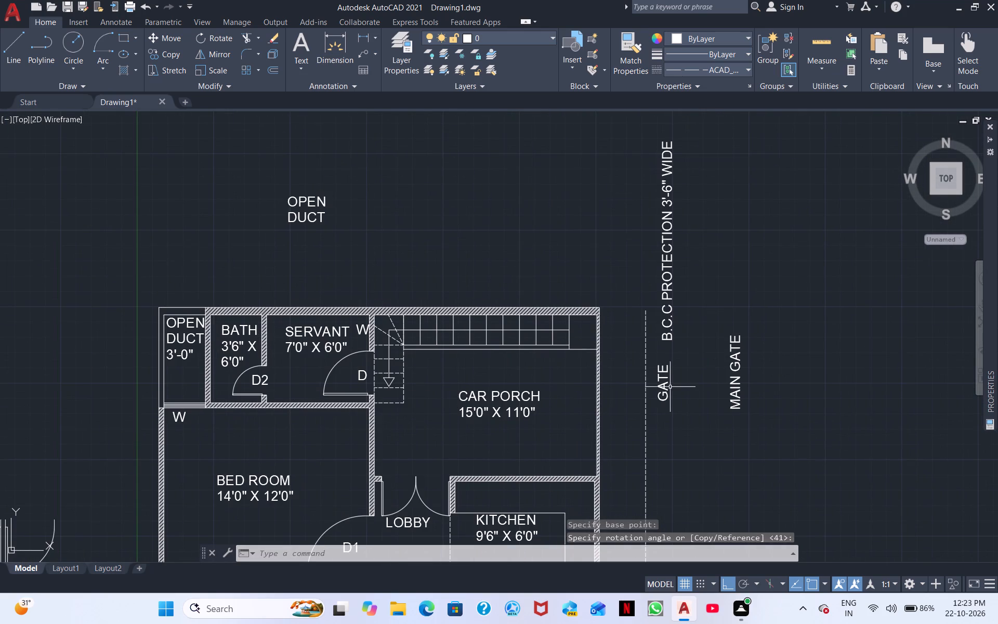
left_click(670, 387)
left_click(660, 382)
right_click(673, 400)
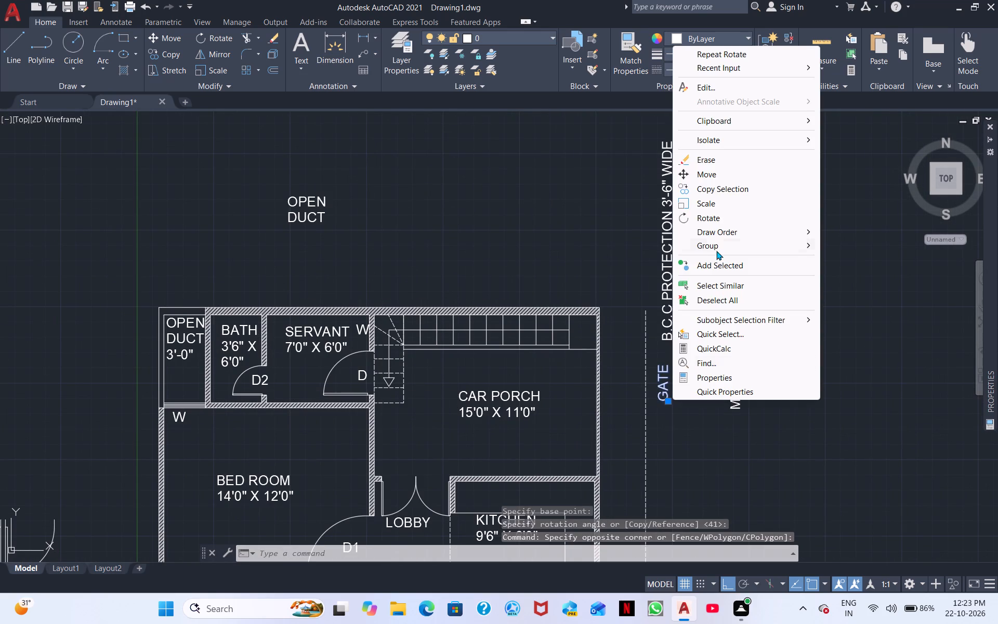
left_click(713, 178)
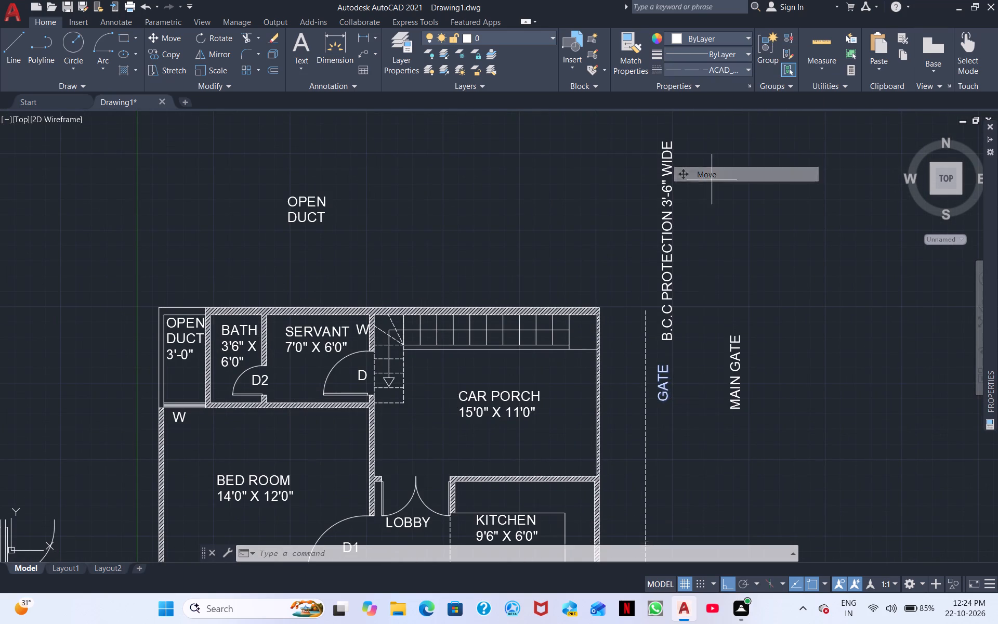
left_click(723, 582)
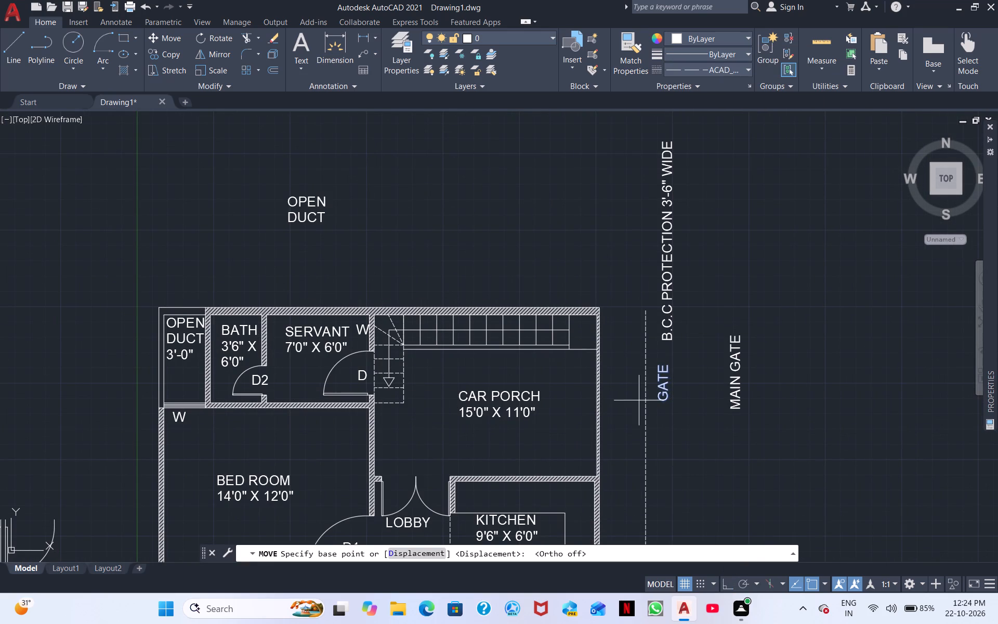
scroll(639, 400, "up", 3)
middle_click_drag(743, 384, 651, 399)
left_click(655, 387)
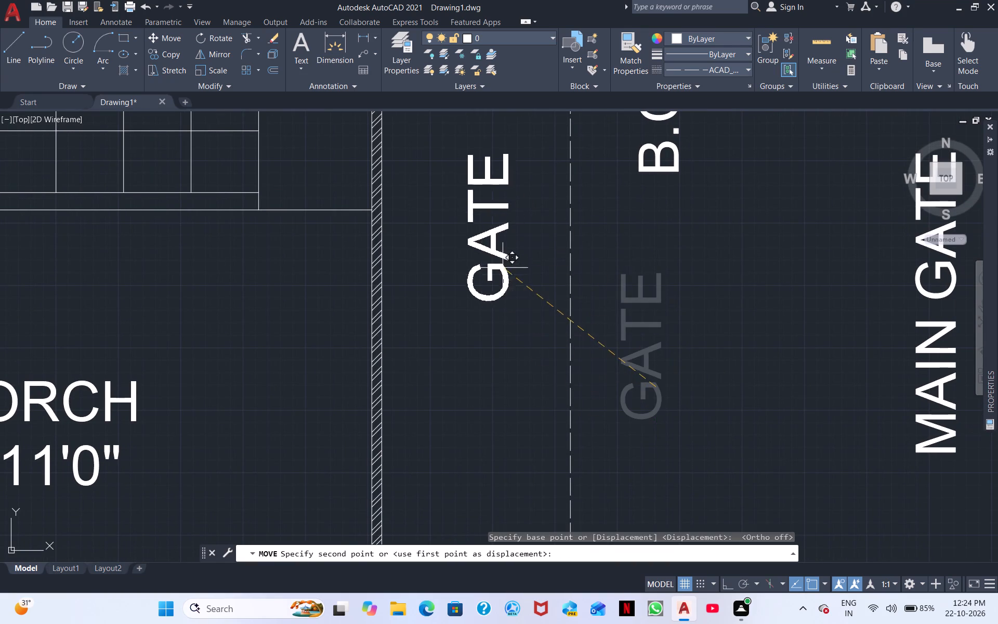
scroll(385, 218, "down", 2)
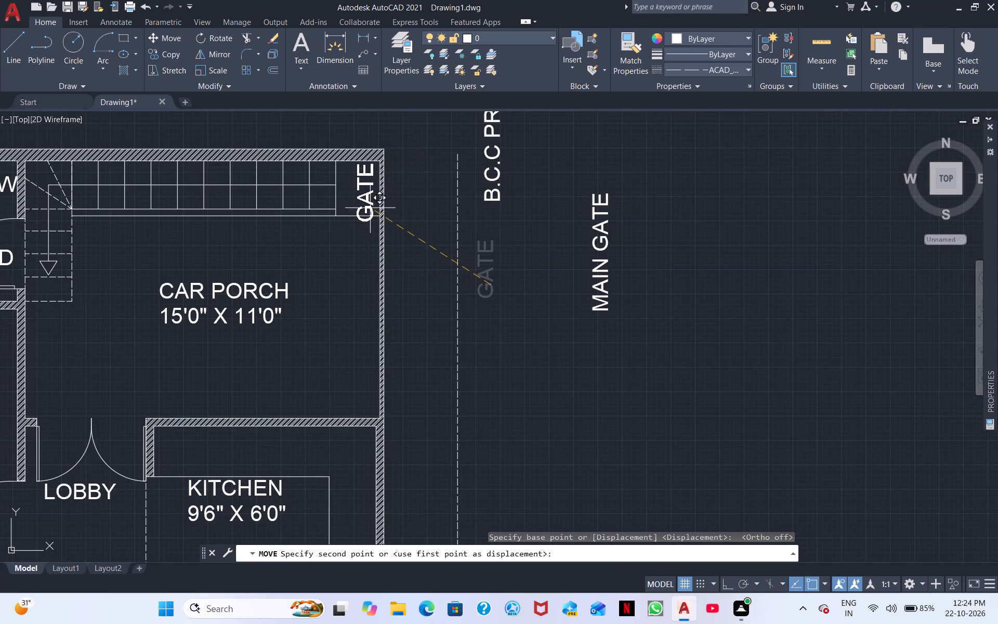
left_click(402, 205)
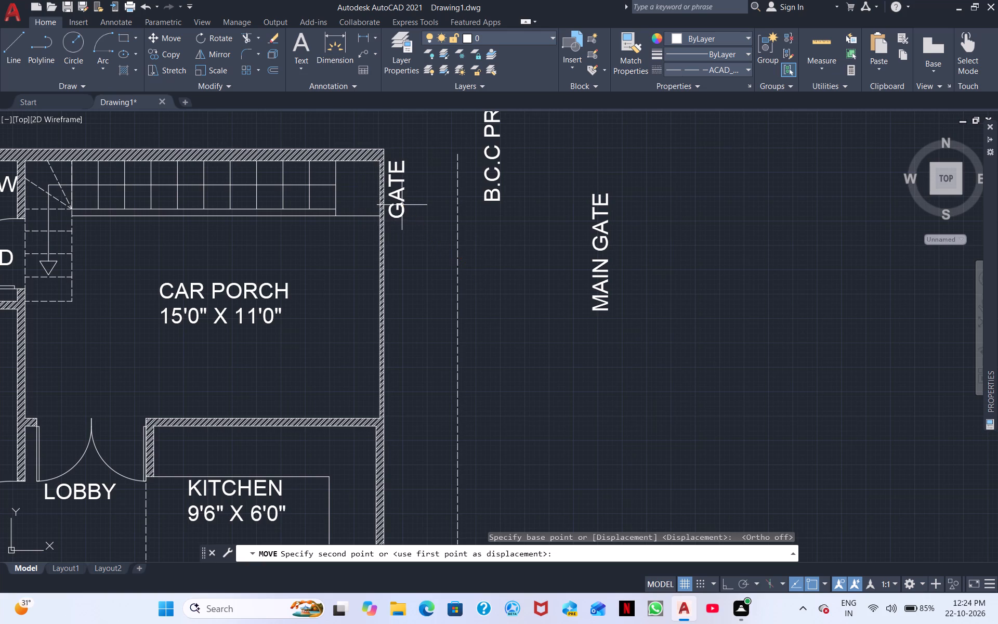
Move the vertical B.C.C PROTECTION 3'-6" WIDE label onto the dashed line, with its upper end level with the car porch's top wall.
left_click(498, 196)
right_click_drag(497, 198, 496, 204)
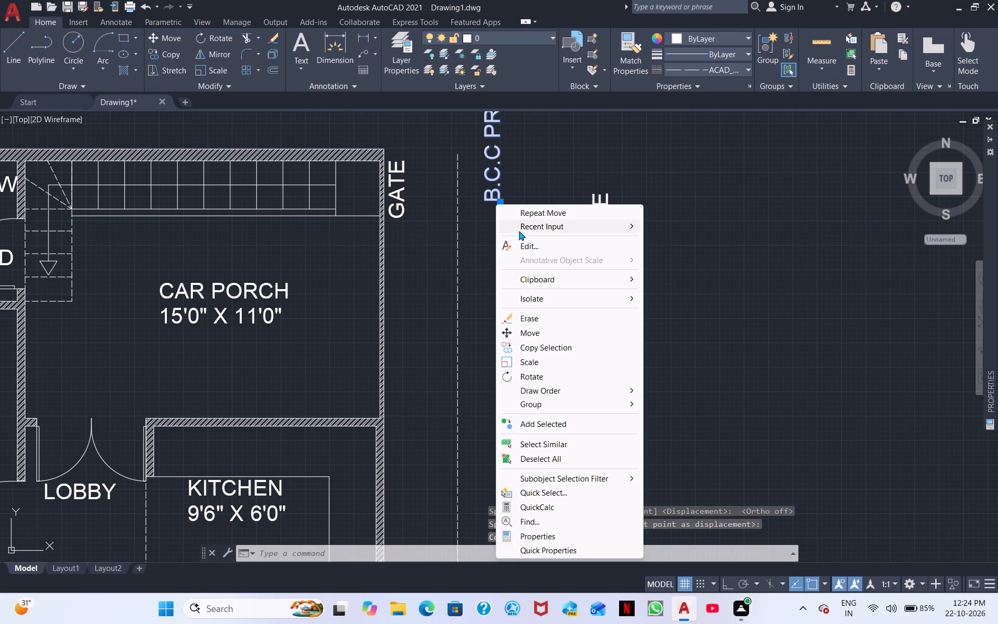
left_click(554, 334)
scroll(554, 334, "down", 2)
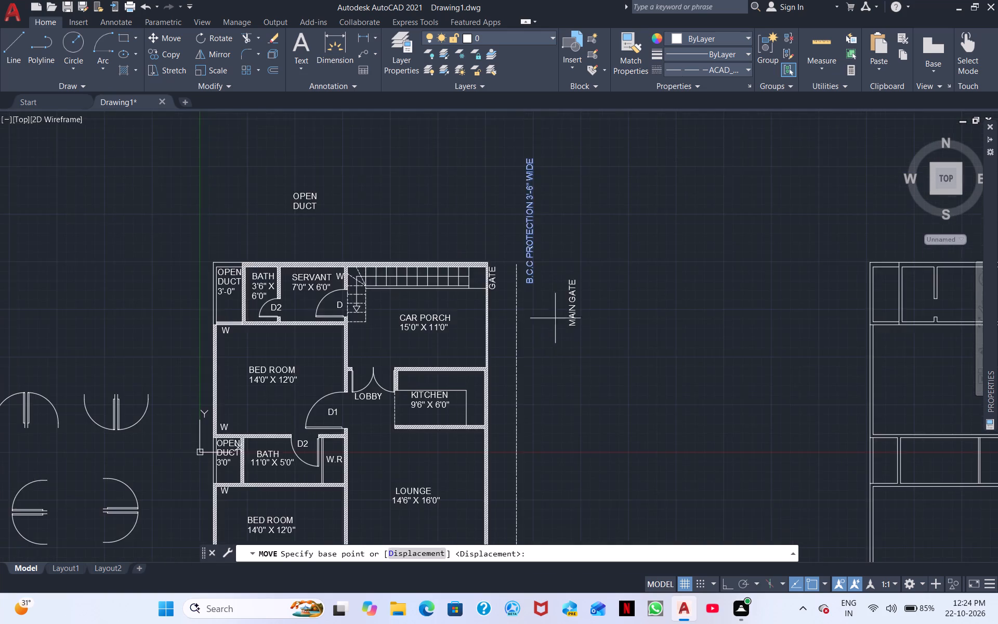
middle_click_drag(553, 298, 518, 420)
left_click(496, 280)
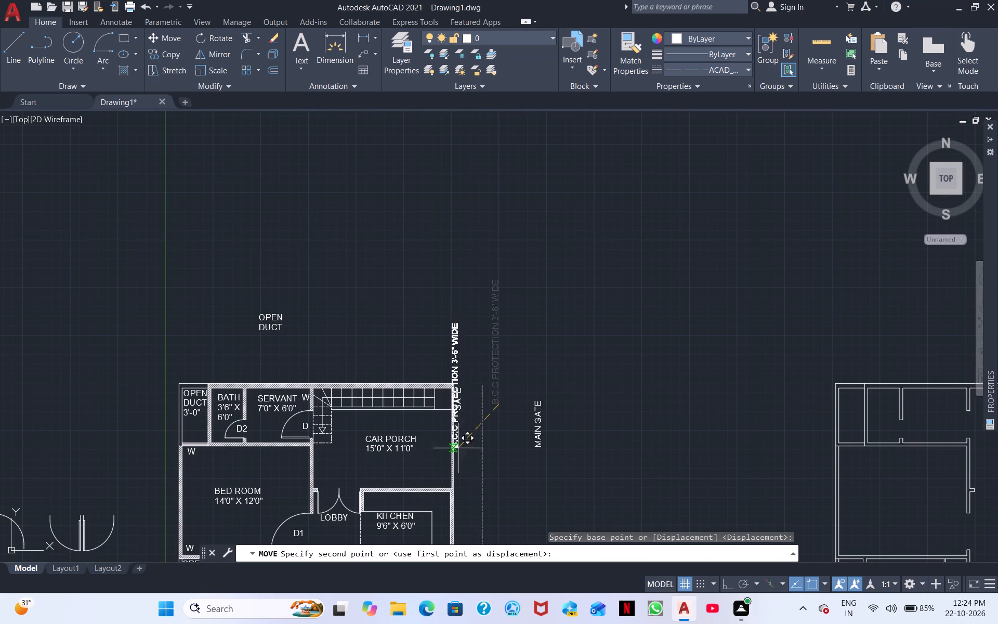
left_click(480, 508)
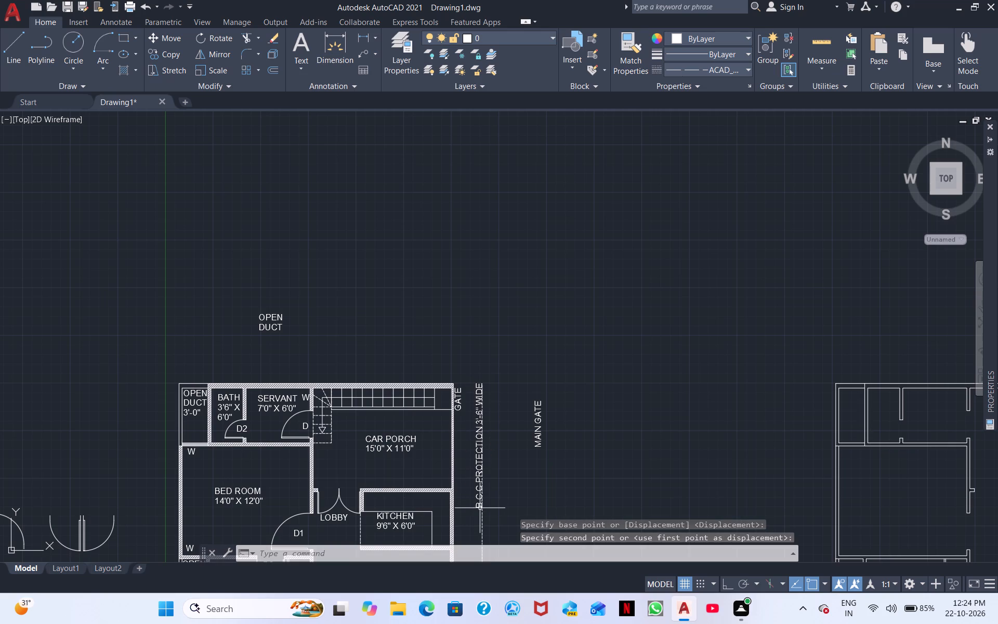
Move the vertical MAIN GATE label to the inner side of the car porch's outer wall, level with the CAR PORCH size label.
scroll(521, 482, "up", 2)
left_click(567, 383)
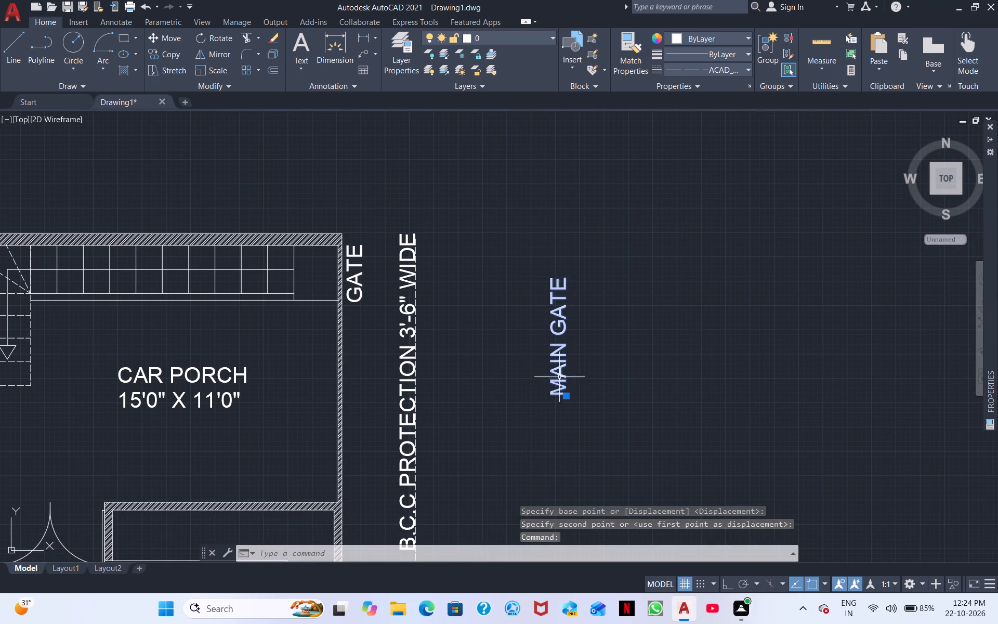
right_click(558, 375)
left_click(608, 153)
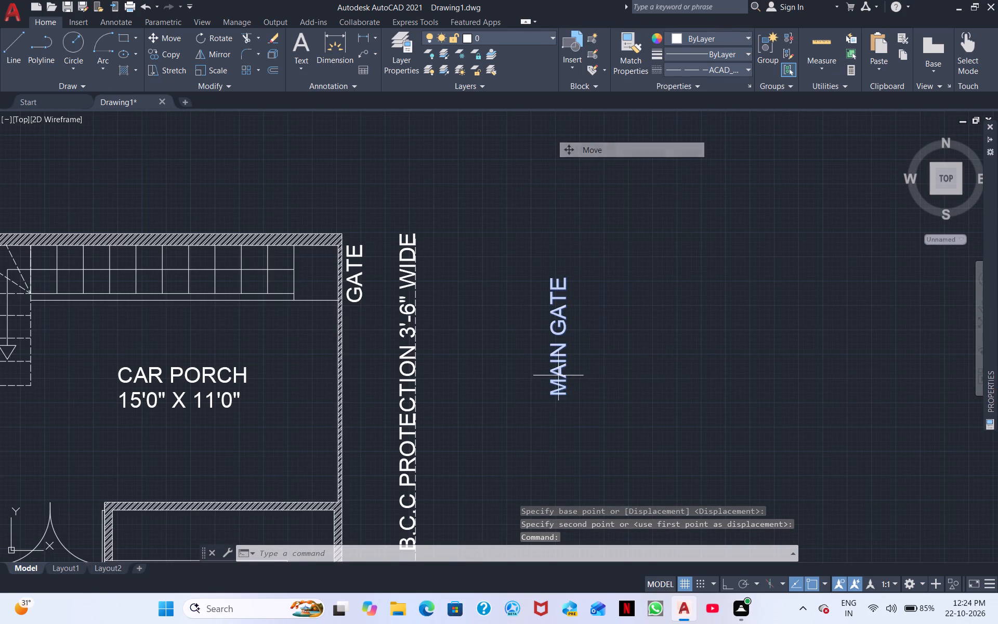
left_click(551, 310)
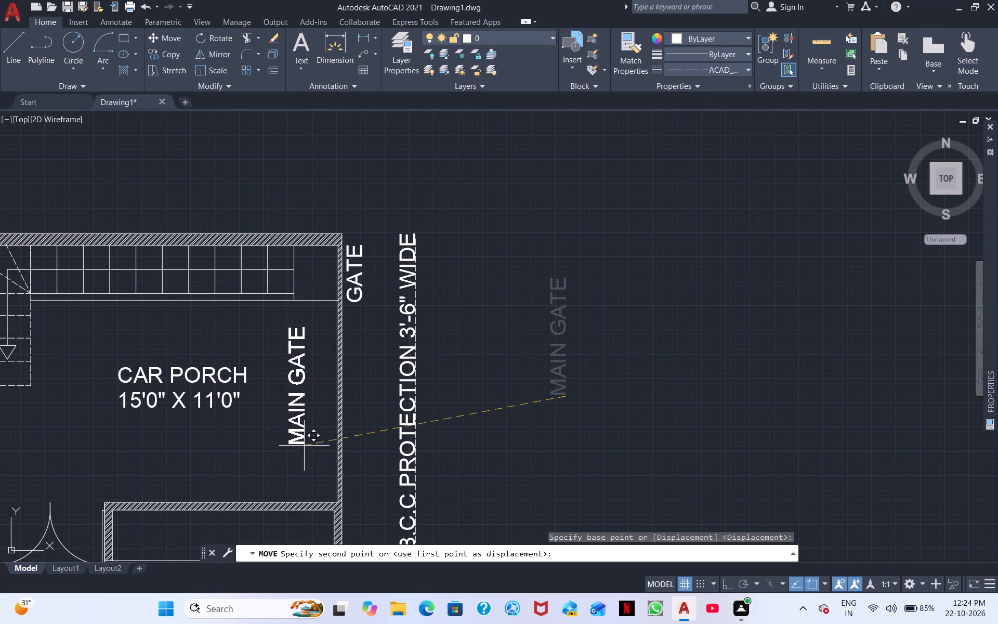
left_click(332, 454)
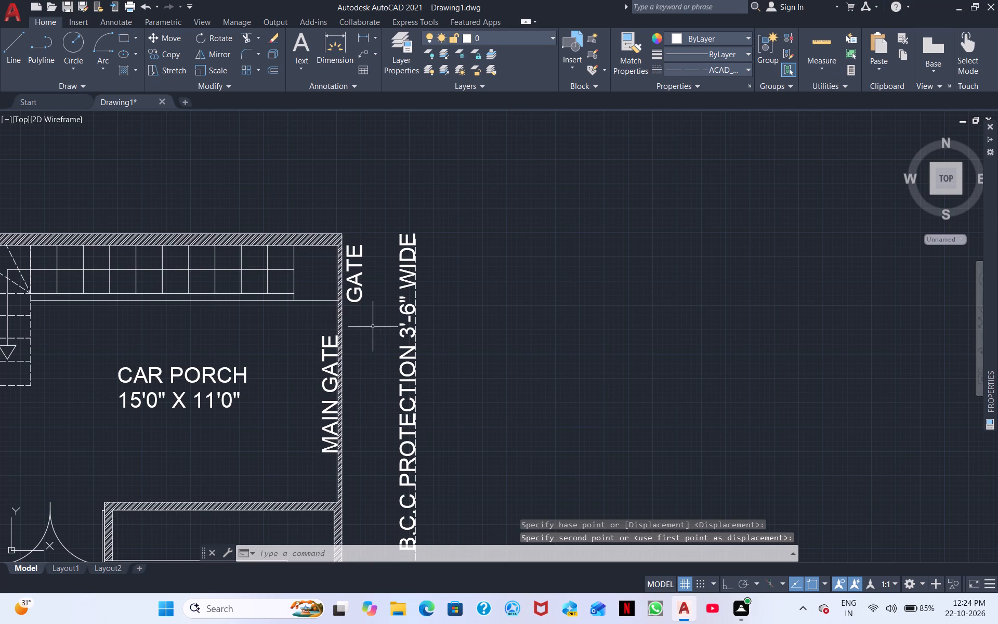
Scale the vertical GATE label to slightly smaller than its original size, using its insertion point as the base.
left_click(360, 282)
right_click(369, 276)
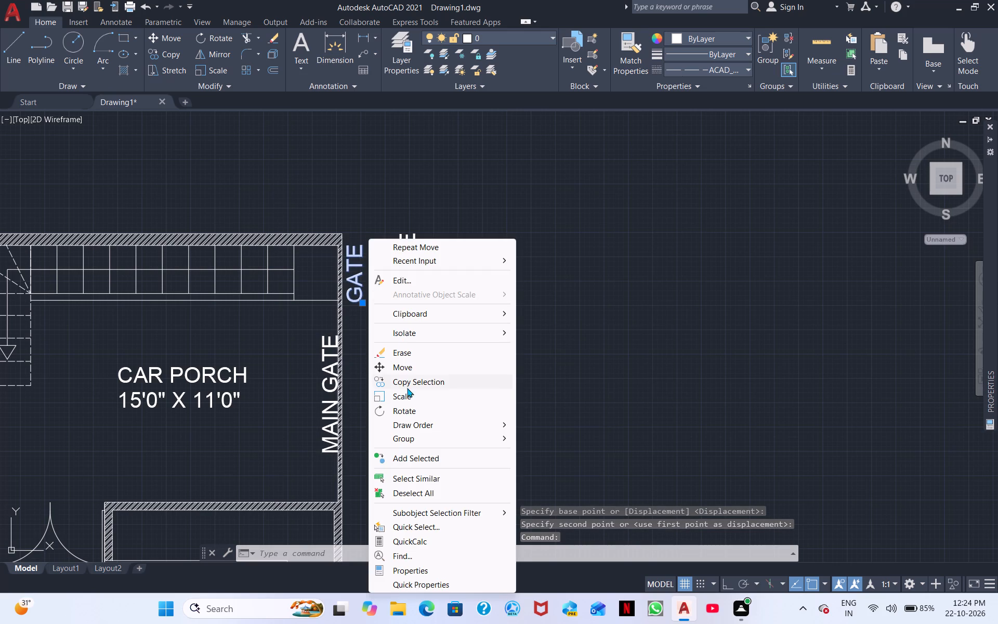
left_click(402, 395)
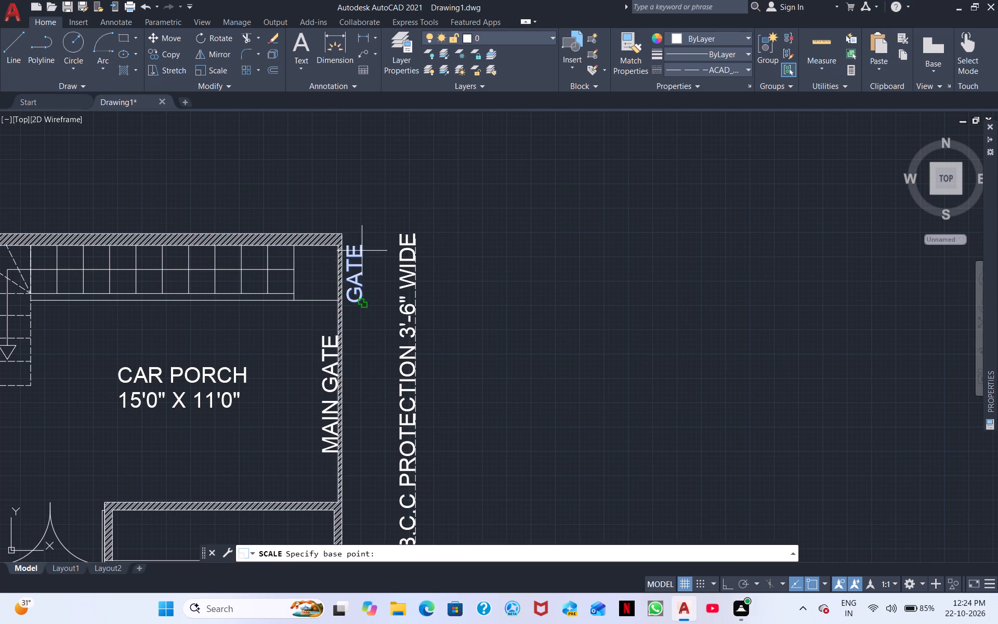
left_click(362, 251)
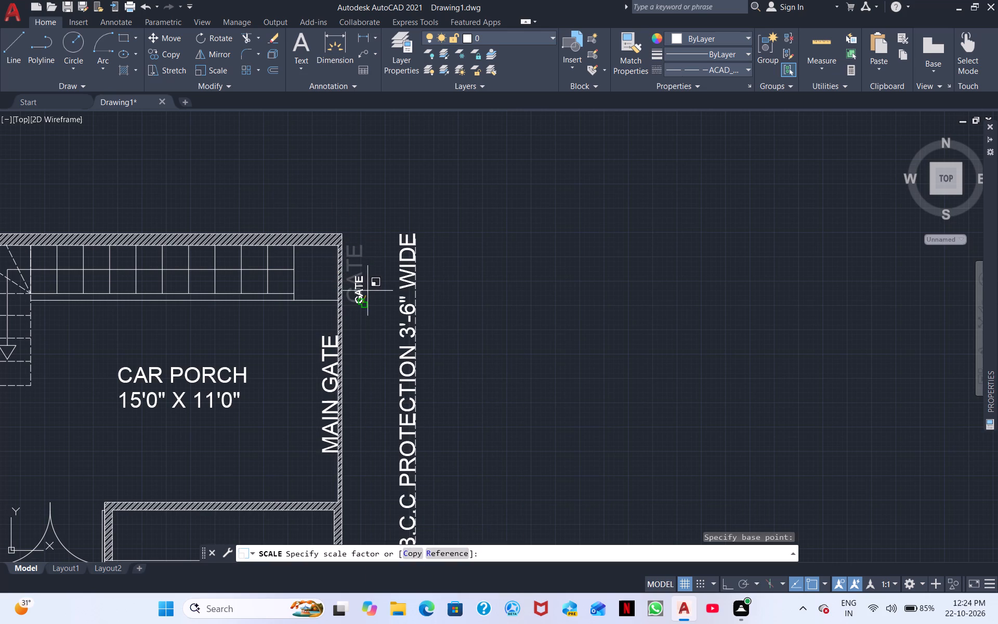
left_click(370, 288)
double_click(370, 288)
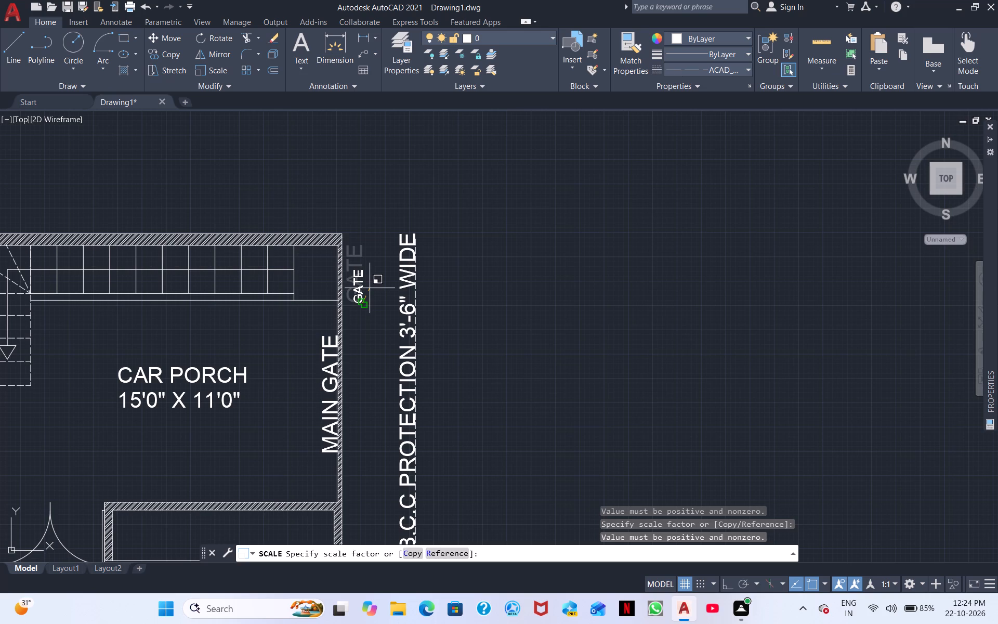
right_click(370, 288)
left_click(385, 295)
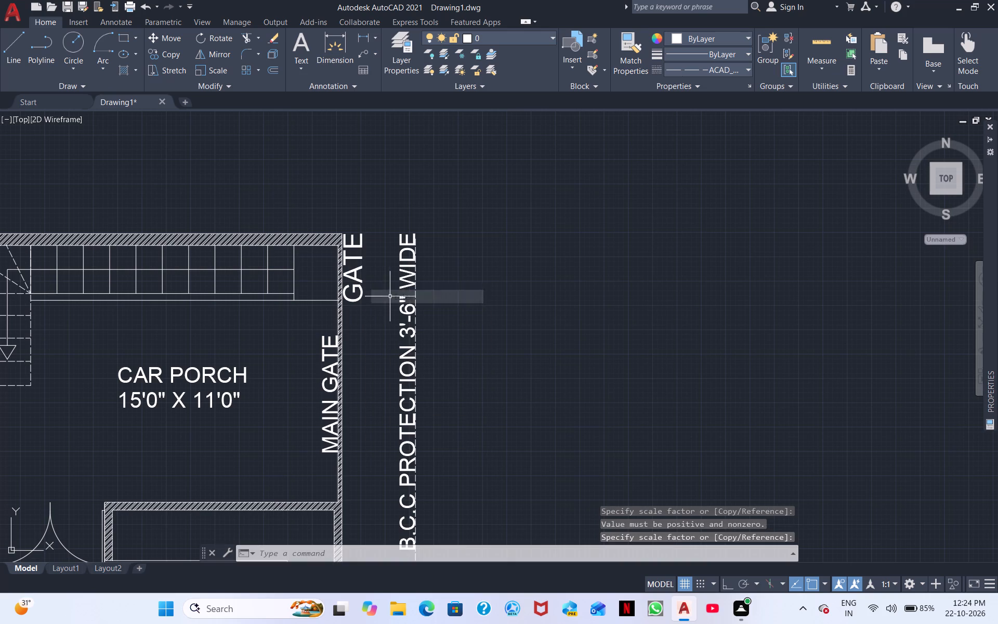
left_click(365, 295)
left_click(358, 271)
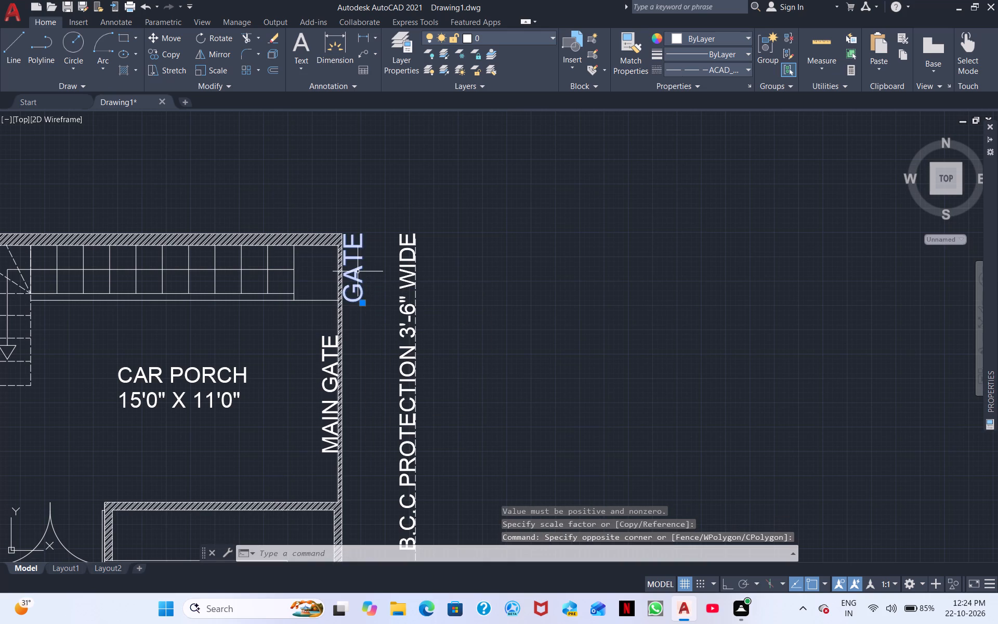
right_click(358, 271)
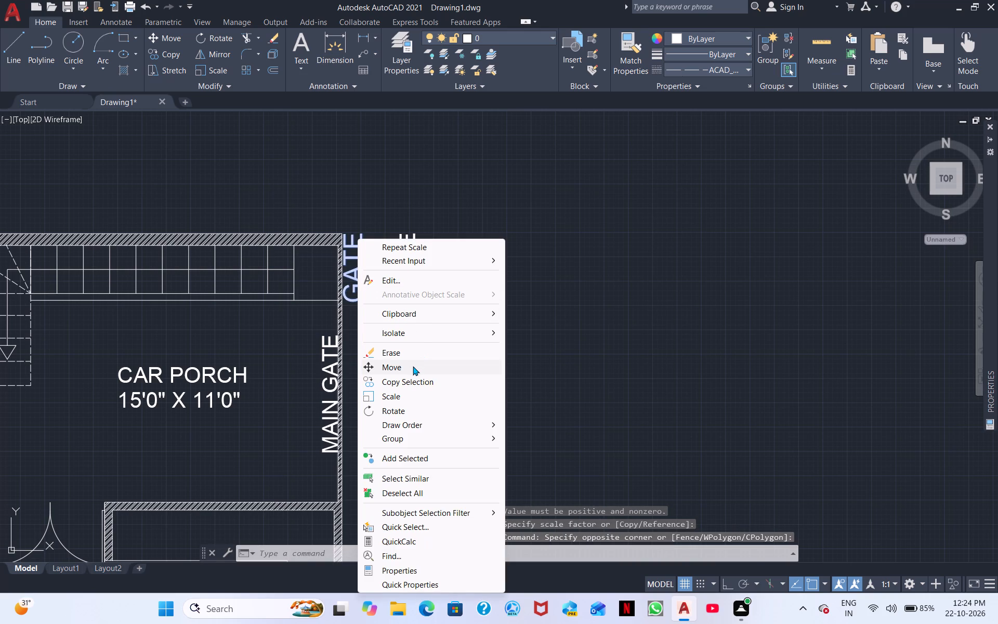
left_click(403, 394)
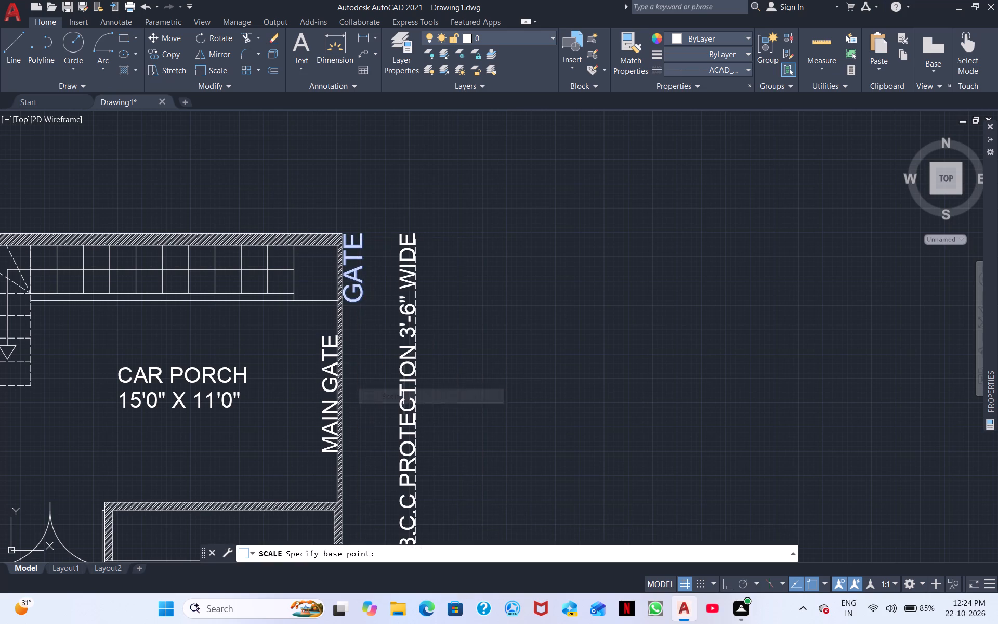
left_click(362, 236)
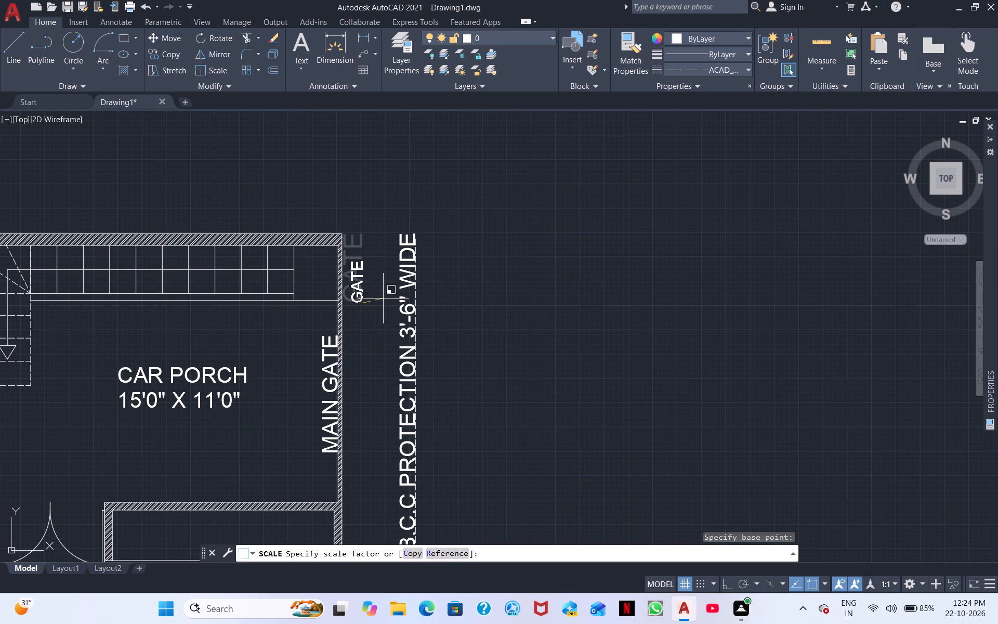
left_click(380, 283)
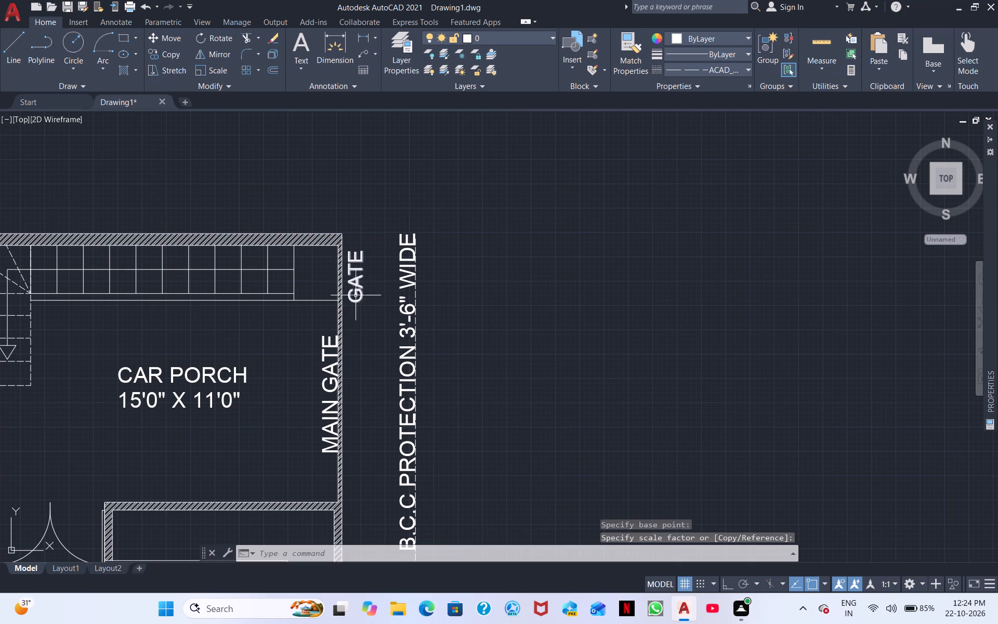
Move the GATE label inside the car porch's outer wall, between the stair flight and the wall, in line with MAIN GATE.
left_click(358, 291)
right_click(367, 281)
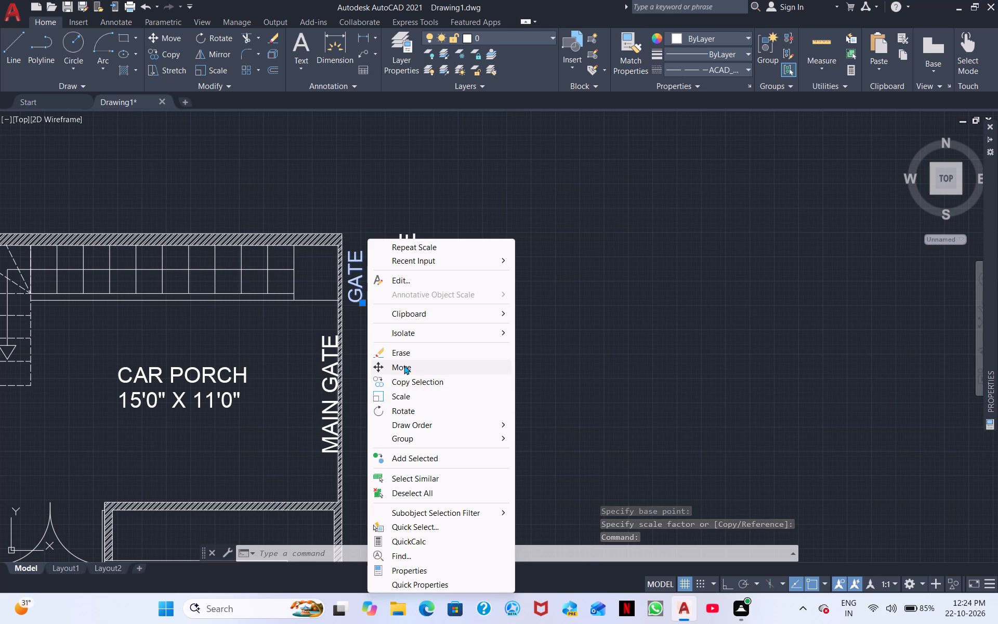
left_click(404, 365)
left_click(364, 281)
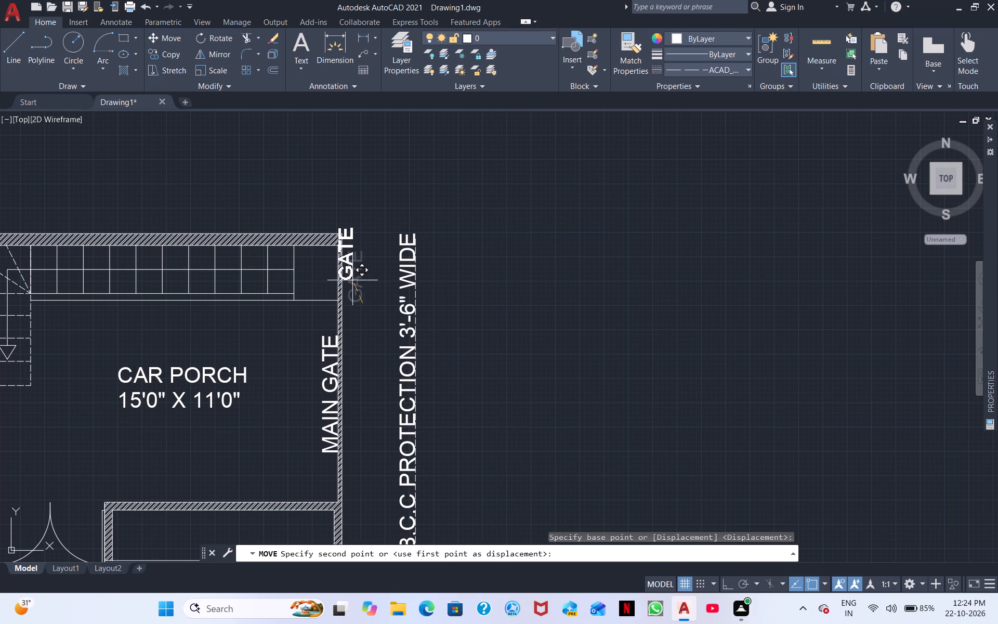
left_click(334, 300)
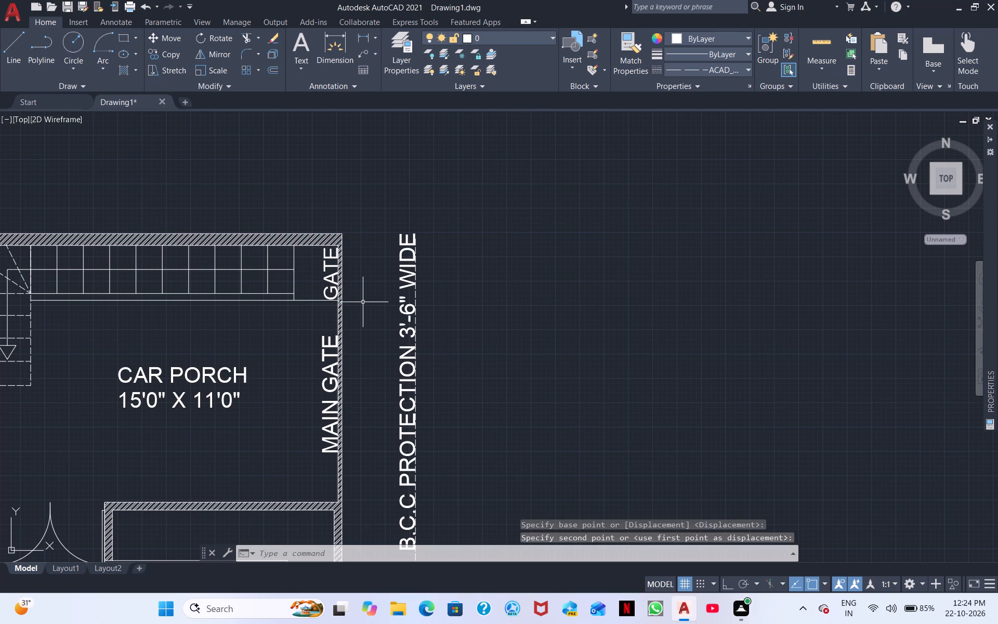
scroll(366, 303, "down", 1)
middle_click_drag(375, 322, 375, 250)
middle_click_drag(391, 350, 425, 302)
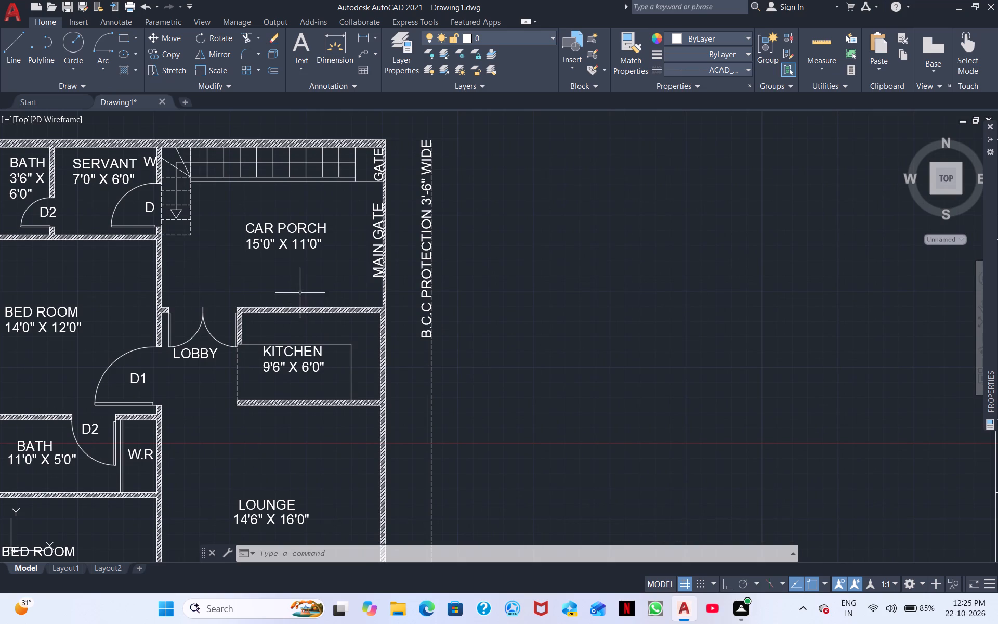
Examine the labelled plan from the upper car porch through the bedrooms, kitchen and lounge to the lobby beside the staircase.
middle_click_drag(257, 277, 439, 274)
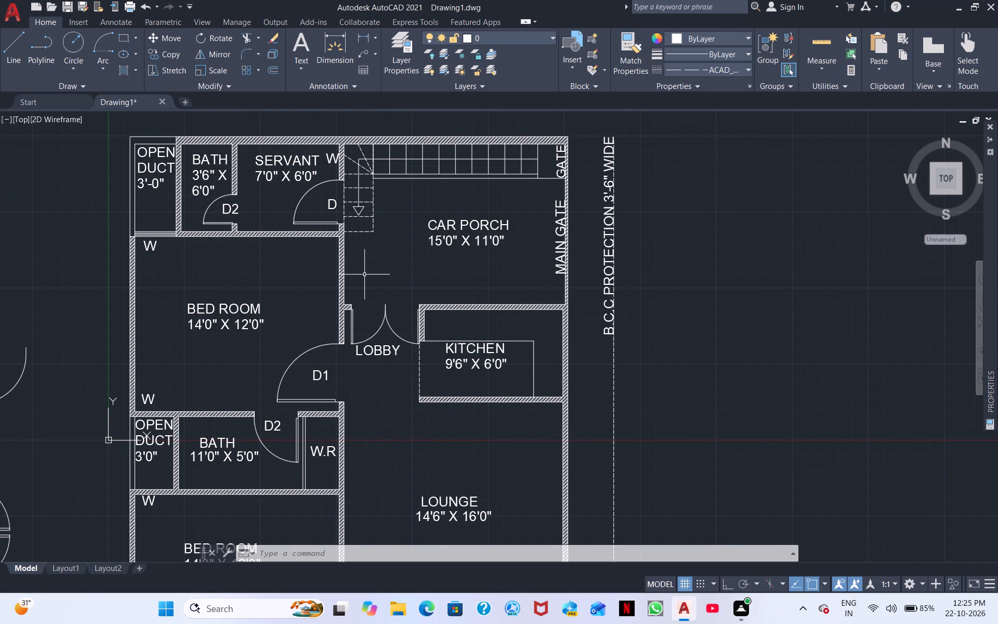
middle_click(363, 275)
middle_click_drag(377, 275, 480, 294)
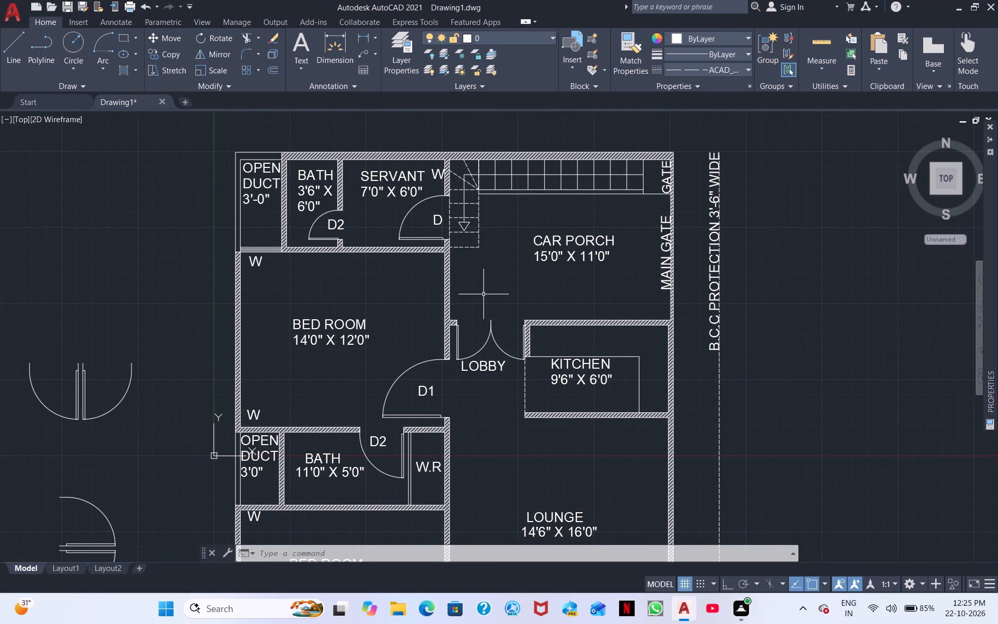
middle_click_drag(491, 294, 381, 262)
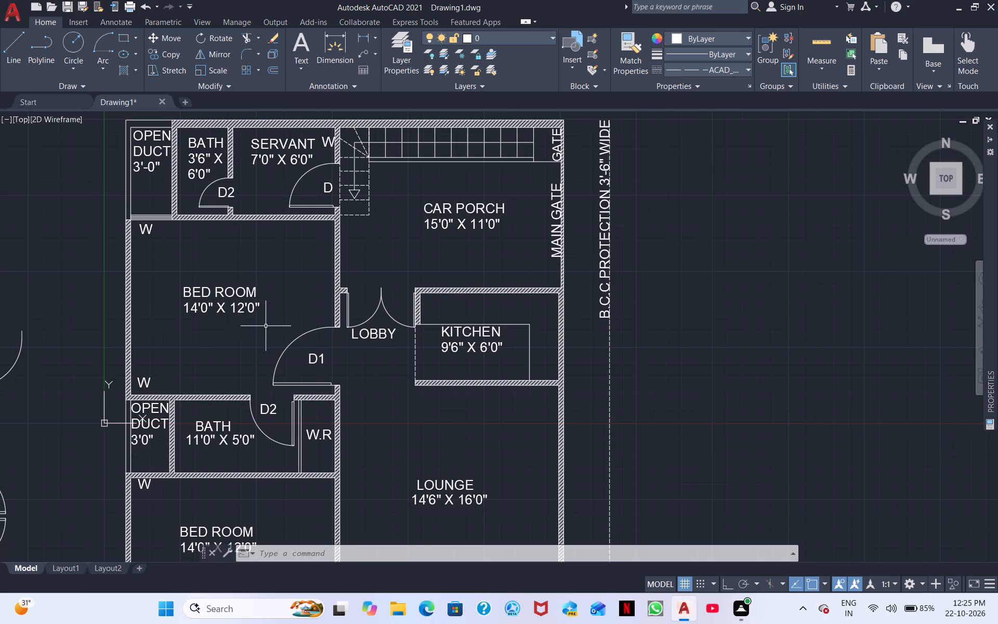
scroll(339, 248, "up", 1)
middle_click_drag(392, 268, 339, 477)
scroll(339, 477, "up", 1)
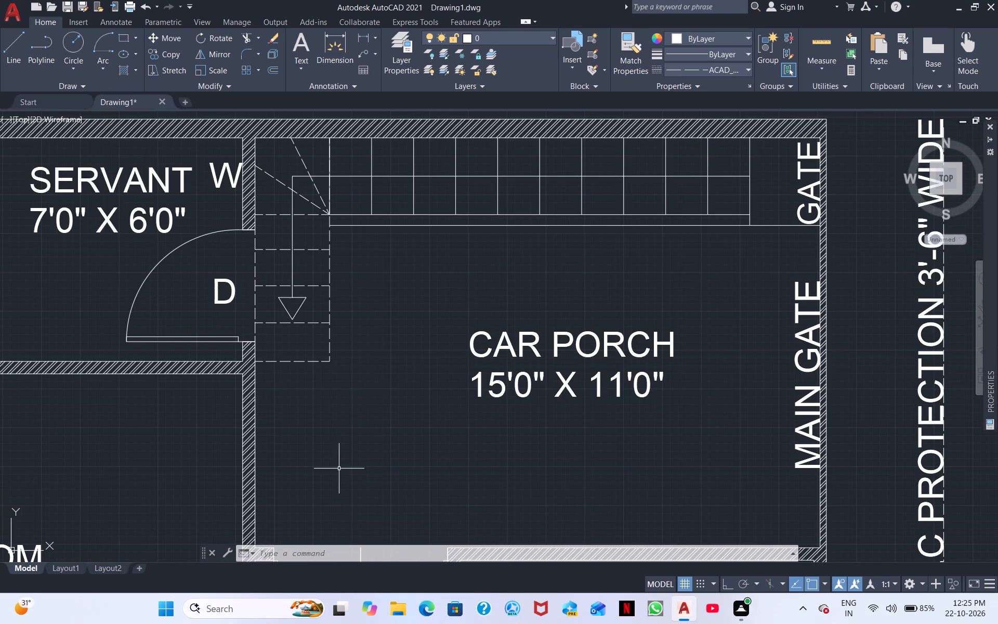
scroll(368, 366, "down", 1)
middle_click_drag(434, 355, 346, 322)
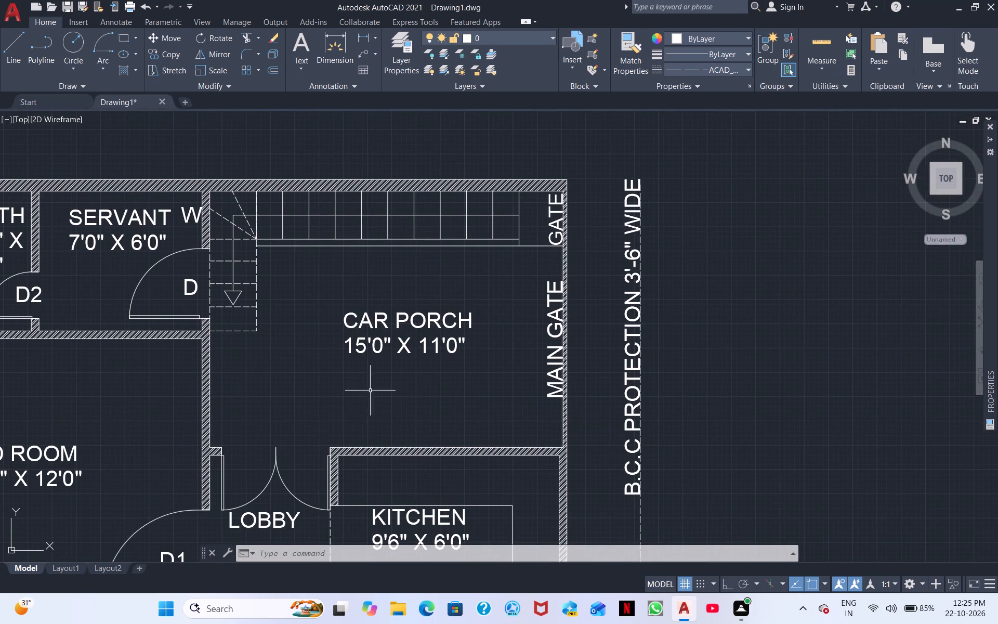
middle_click_drag(483, 399, 488, 365)
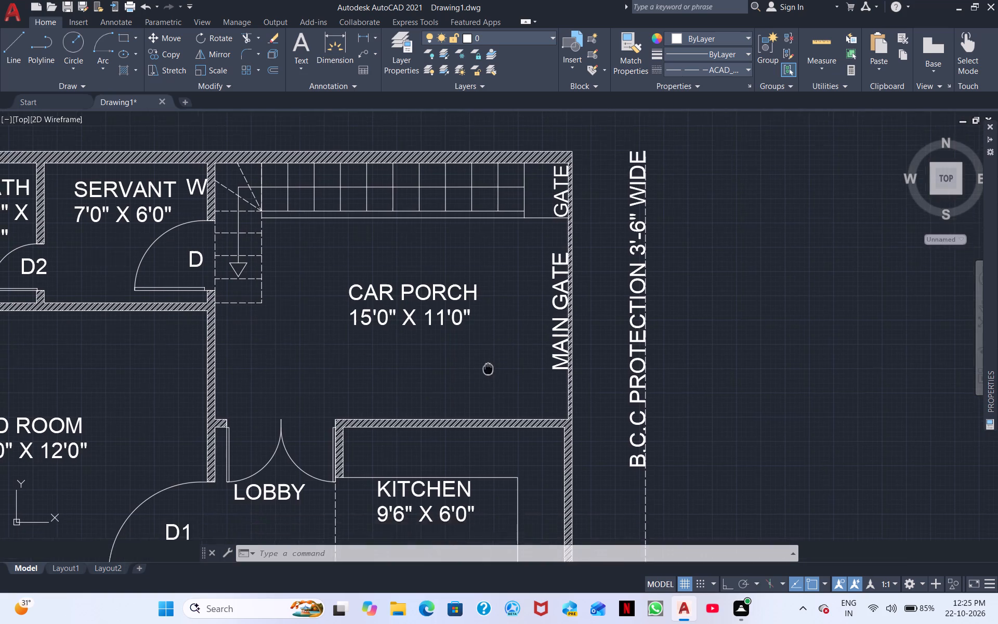
middle_click_drag(488, 365, 488, 342)
middle_click_drag(503, 378, 497, 307)
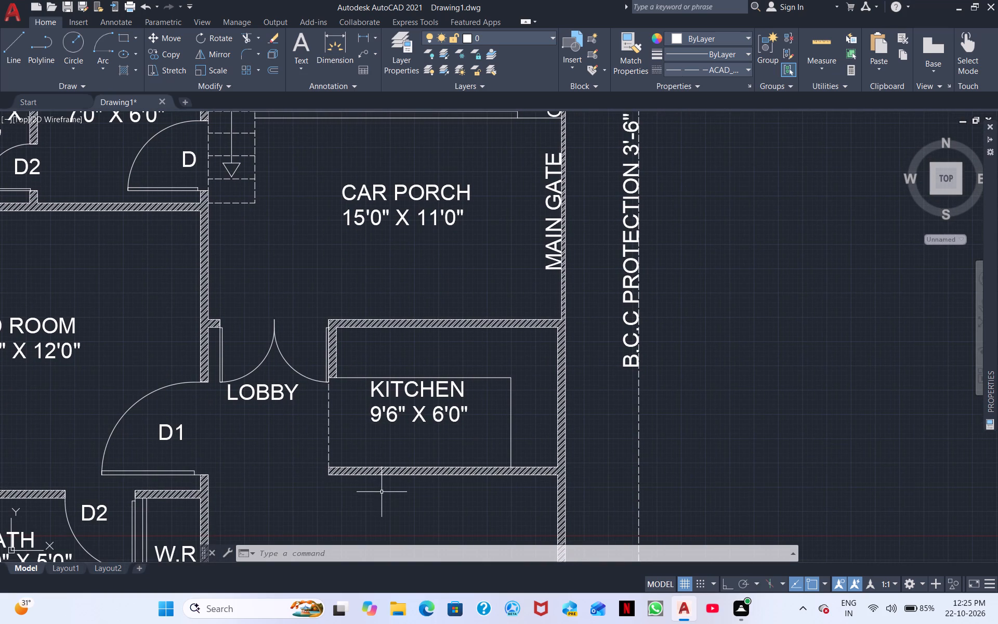
middle_click_drag(290, 466, 607, 368)
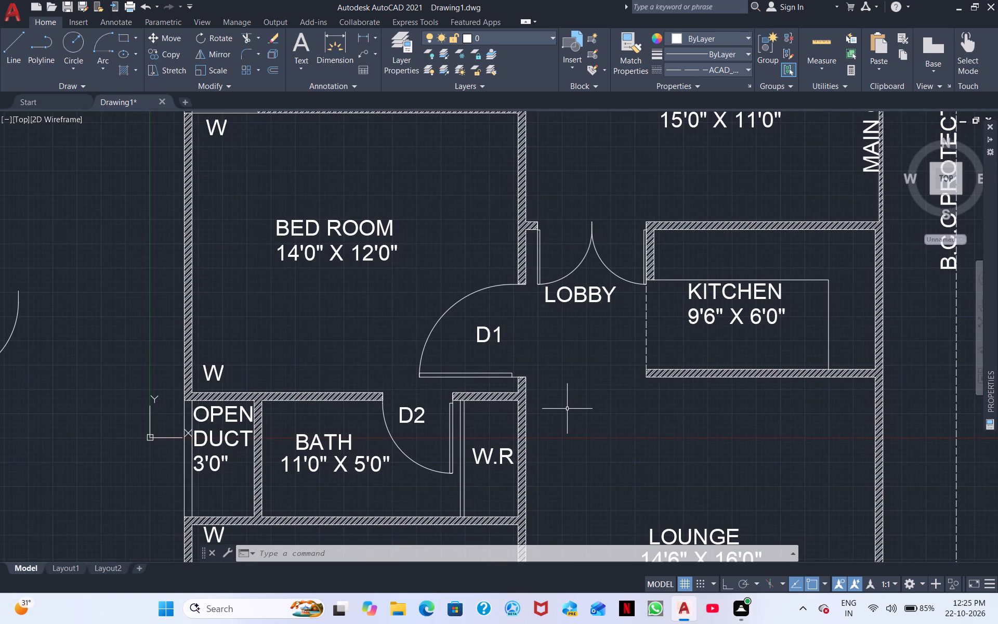
middle_click_drag(569, 406, 494, 330)
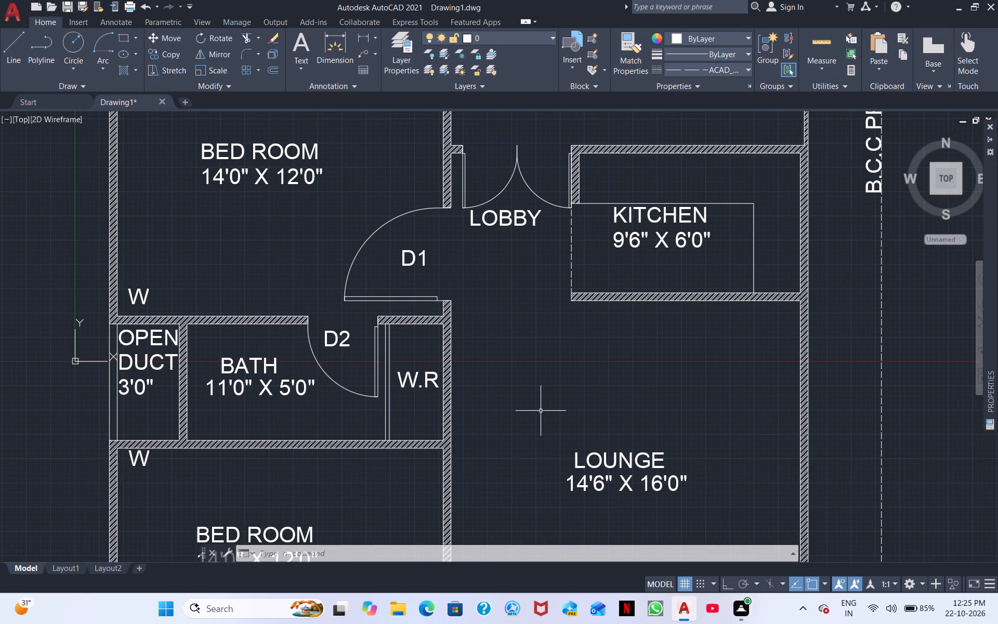
scroll(544, 422, "down", 1)
middle_click_drag(553, 435, 536, 377)
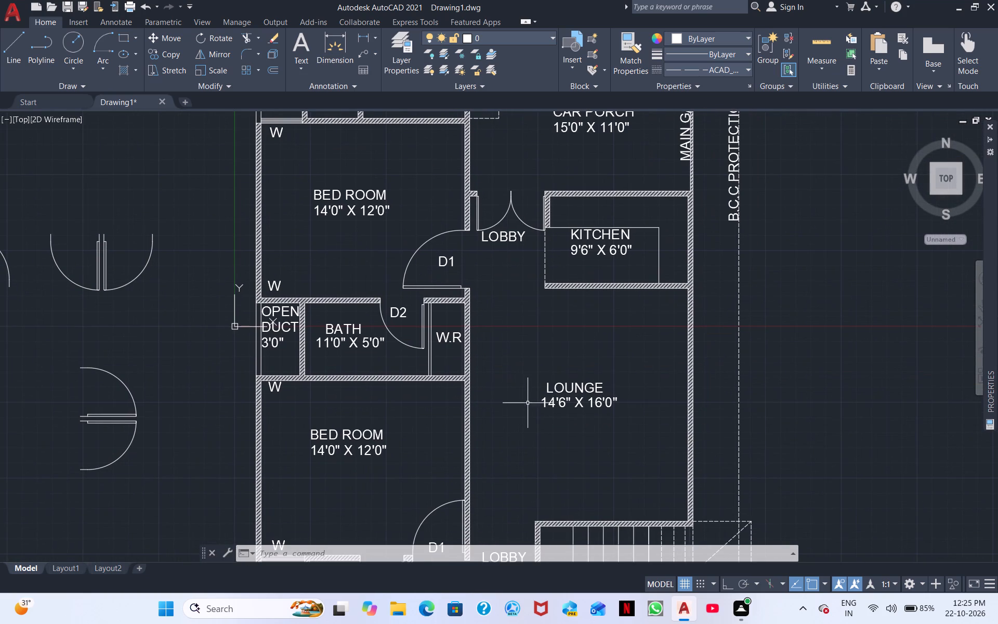
middle_click_drag(526, 458, 535, 385)
middle_click_drag(527, 413, 515, 354)
middle_click_drag(503, 407, 506, 403)
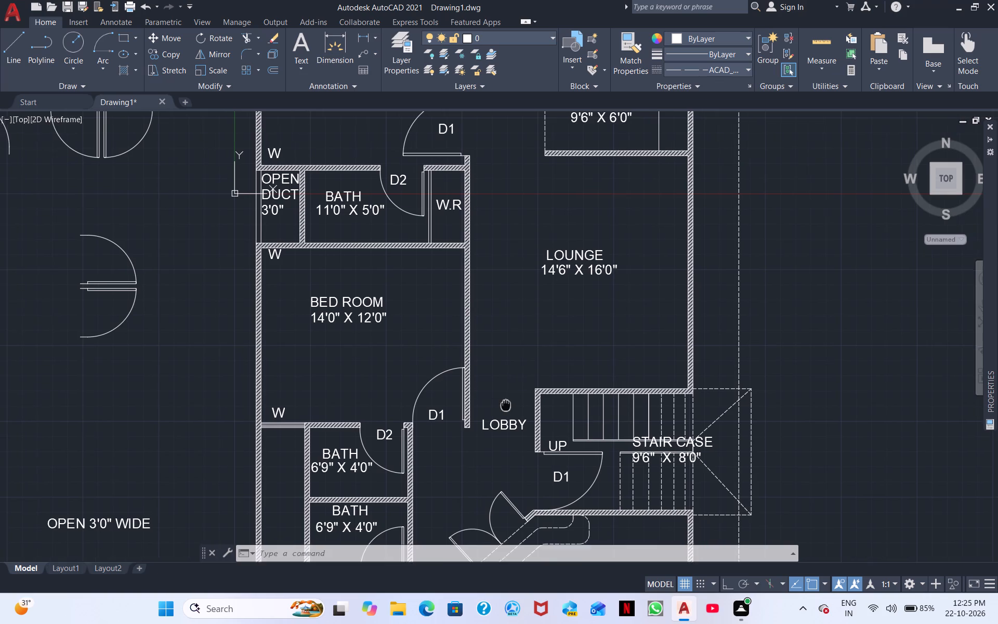
middle_click_drag(506, 403, 503, 382)
middle_click_drag(484, 404, 492, 362)
middle_click_drag(490, 402, 493, 389)
middle_click_drag(498, 405, 484, 343)
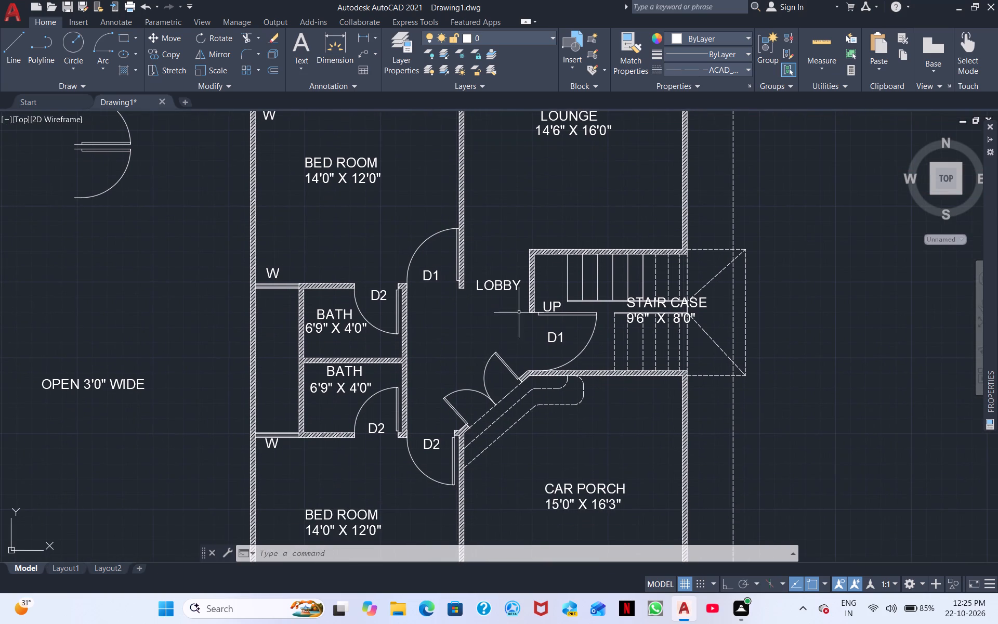
Copy the LOBBY label beside the staircase into the passage next to the two 6'9" X 4'0" baths.
left_click(493, 280)
right_click(506, 306)
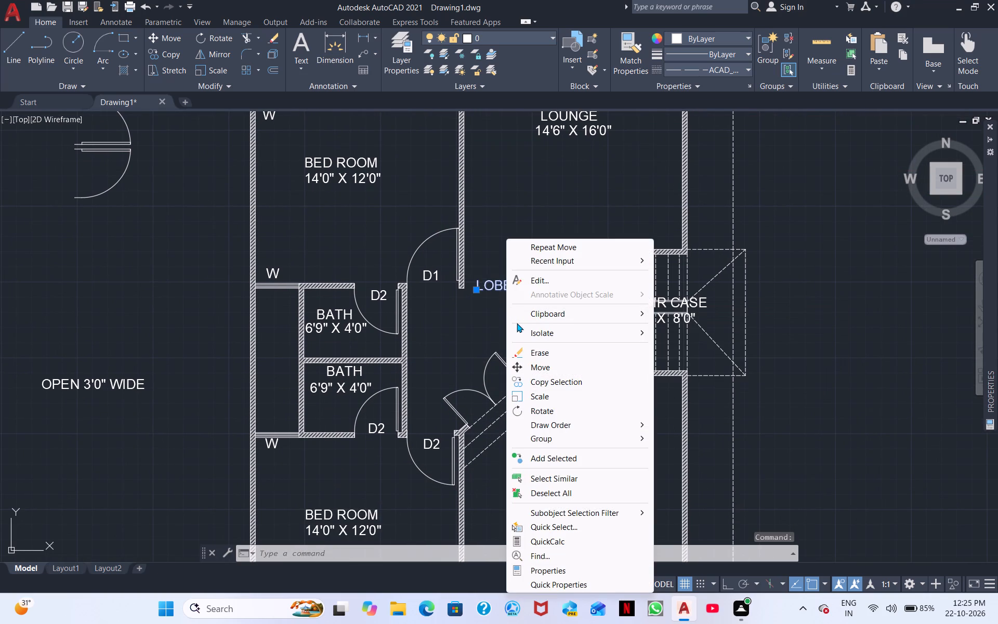
left_click(548, 383)
left_click(475, 296)
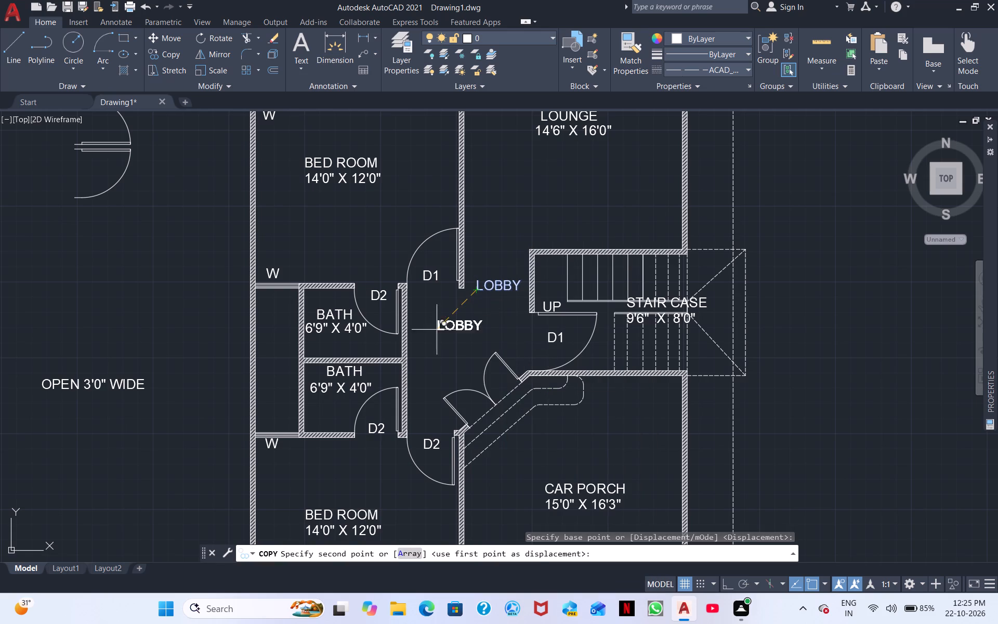
left_click(419, 348)
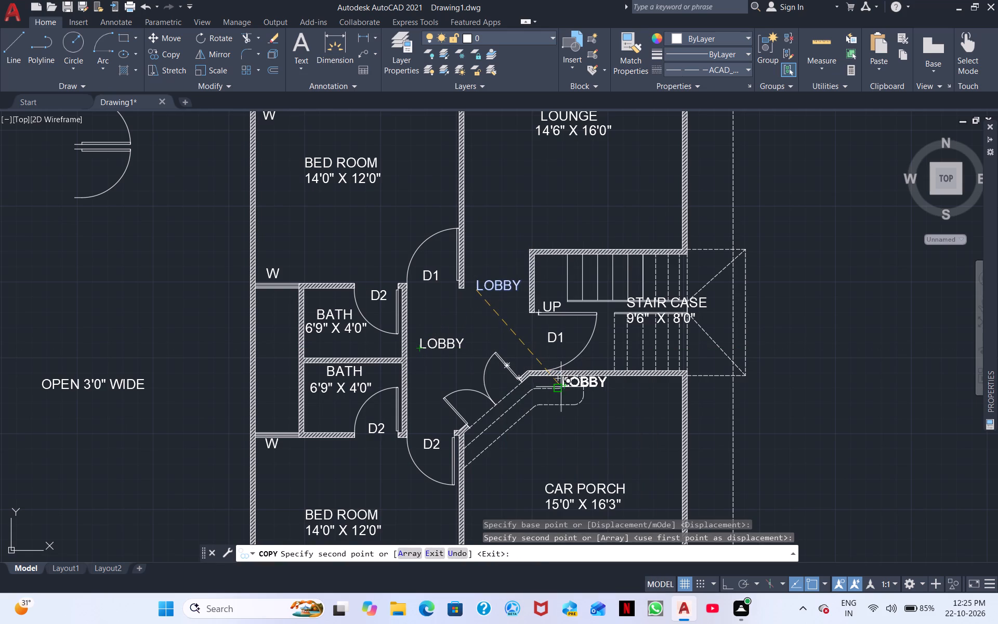
key("Escape")
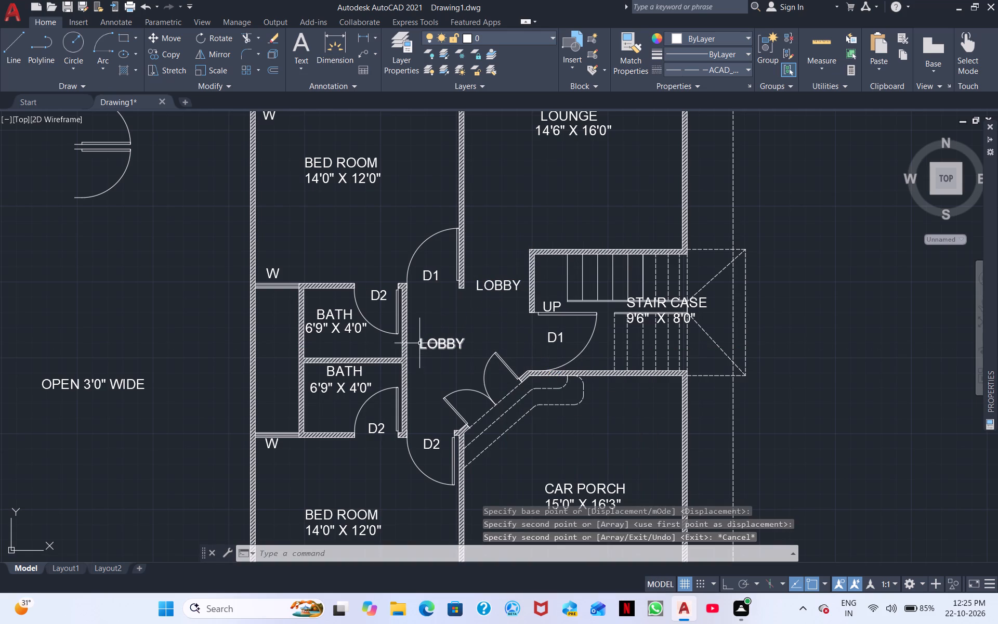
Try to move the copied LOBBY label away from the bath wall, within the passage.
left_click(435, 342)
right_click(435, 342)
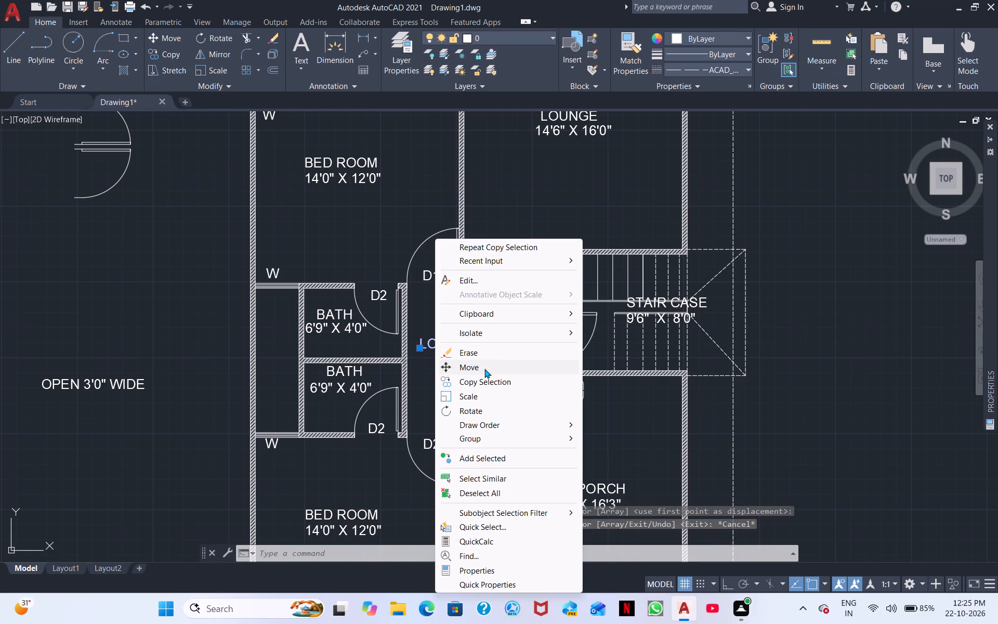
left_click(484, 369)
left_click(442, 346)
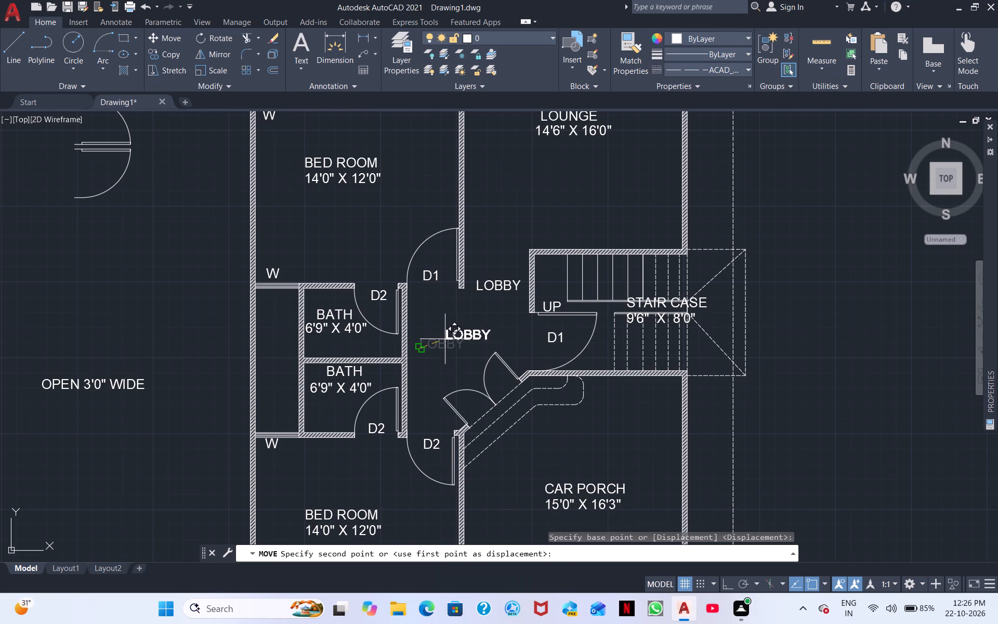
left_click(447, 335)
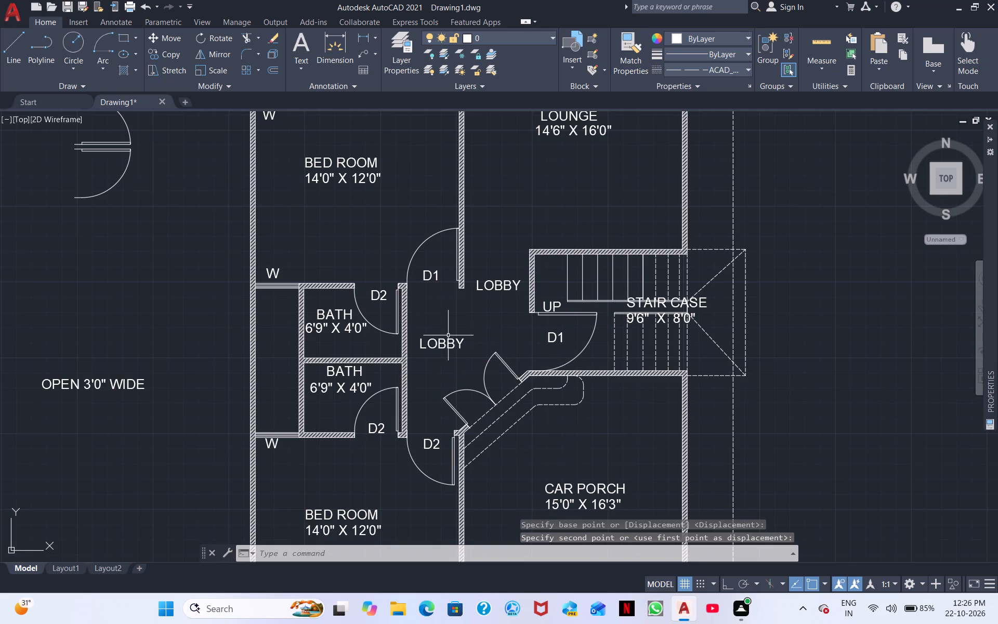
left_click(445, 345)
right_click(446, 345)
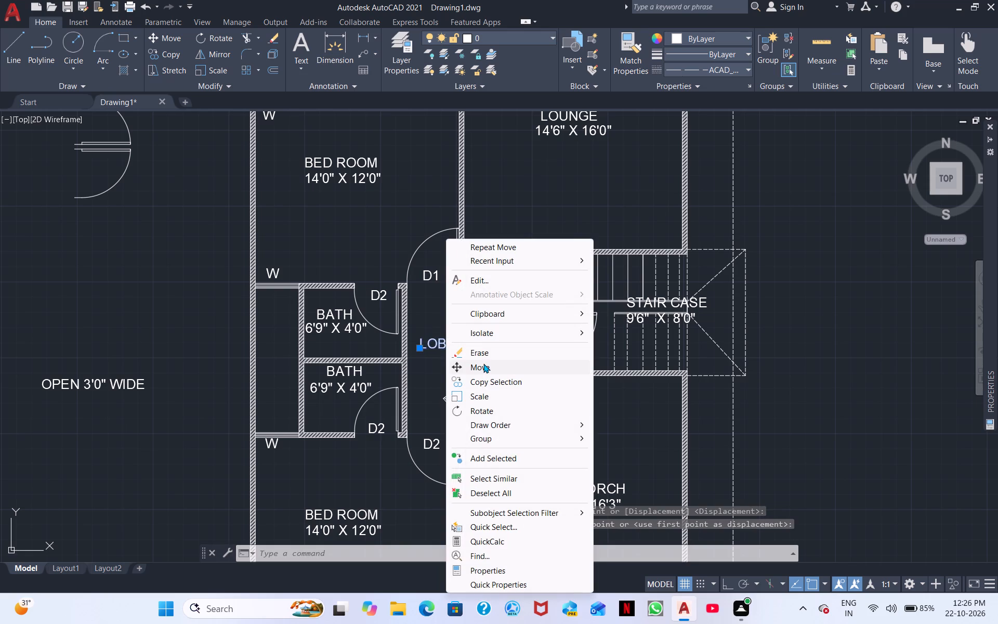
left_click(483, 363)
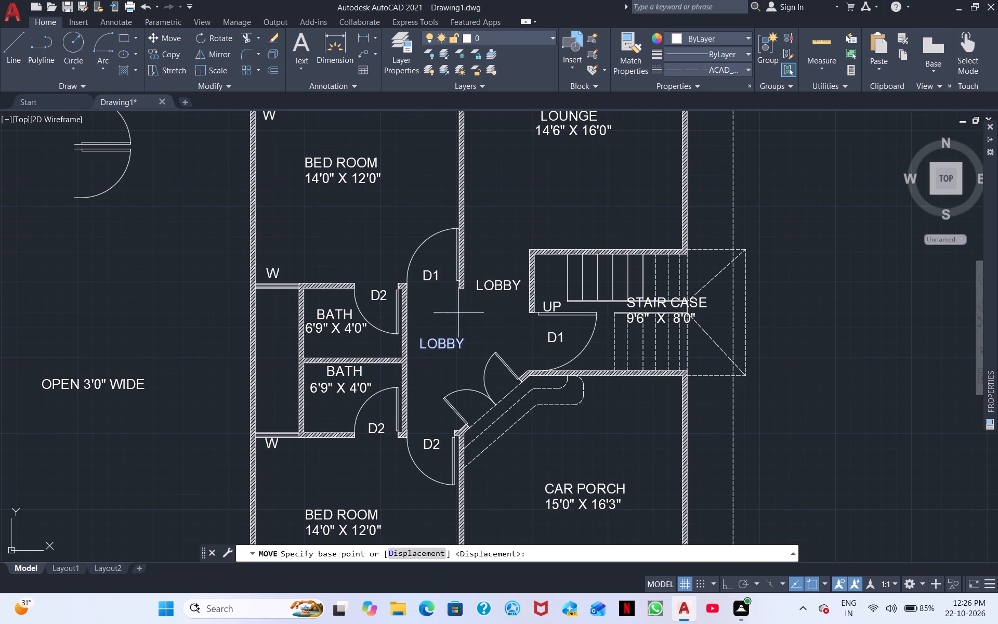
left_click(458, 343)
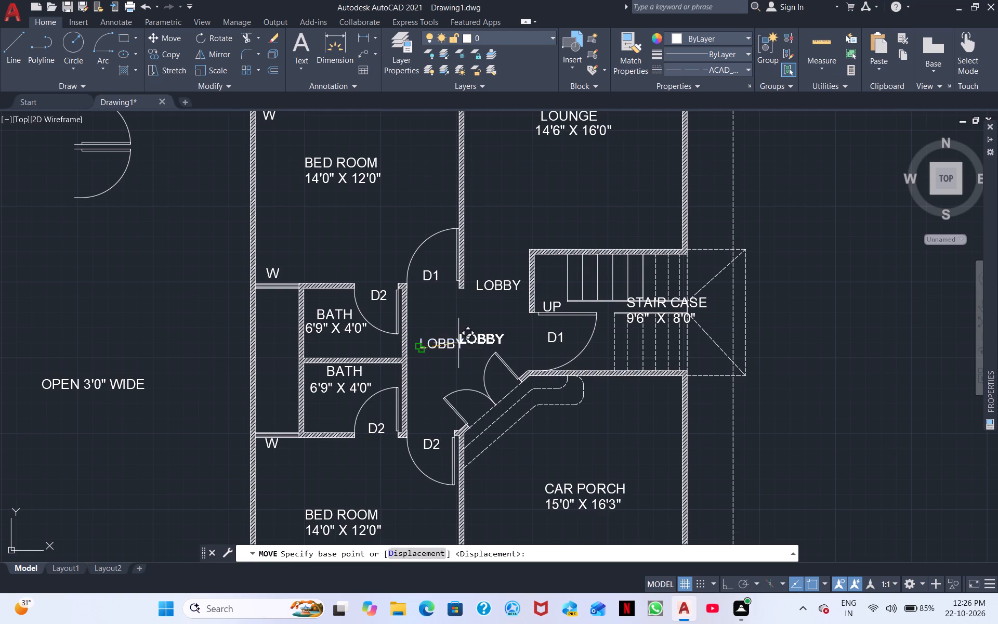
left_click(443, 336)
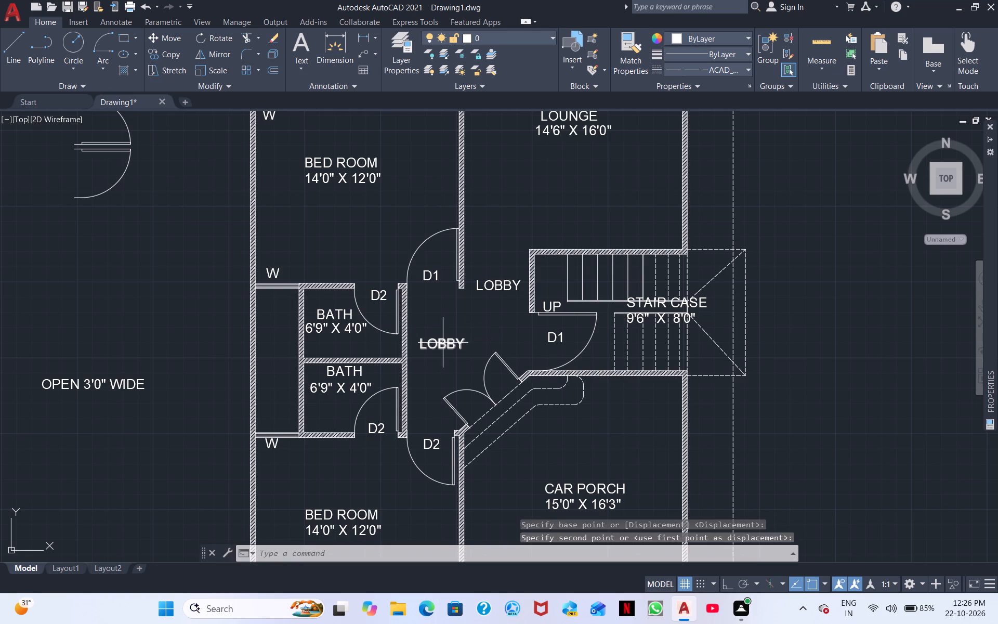
Move the copied LOBBY label to the open area between the upper 6'9" X 4'0" bath and the staircase's D1 door.
left_click(443, 344)
right_click_drag(454, 343, 452, 348)
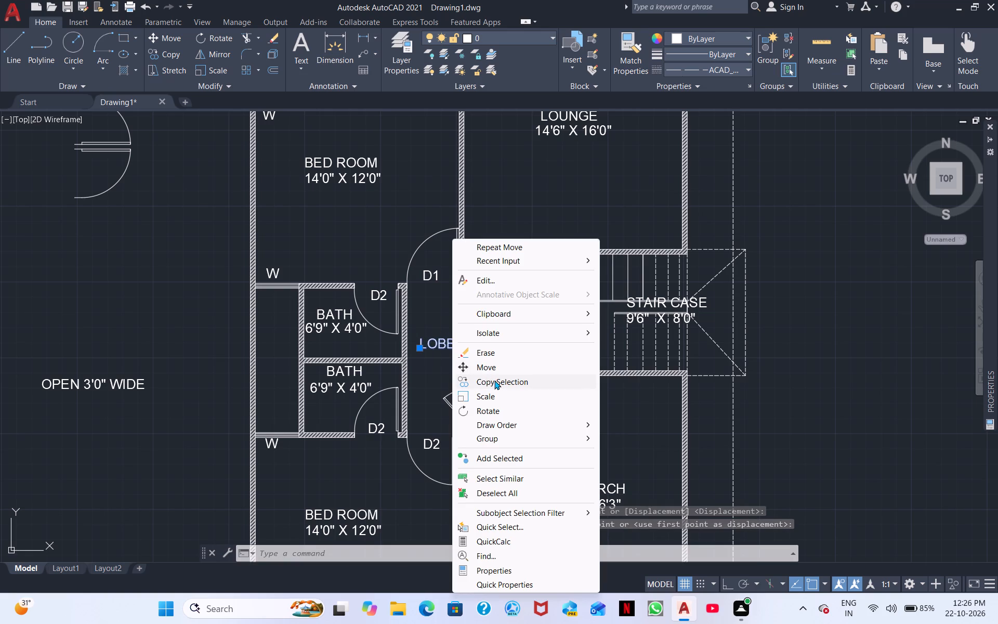
left_click(487, 367)
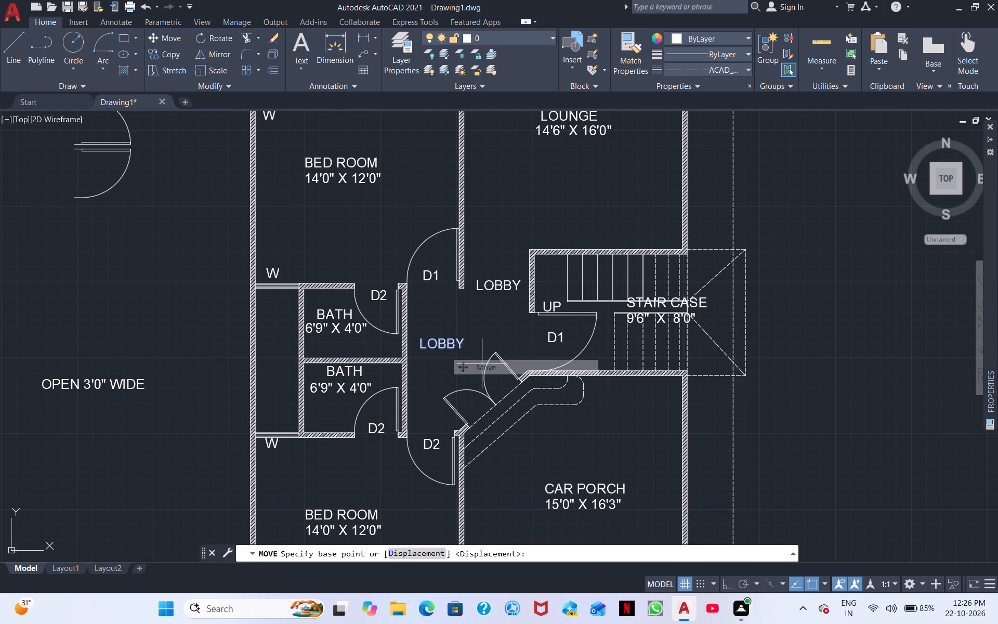
scroll(463, 354, "up", 3)
left_click(450, 318)
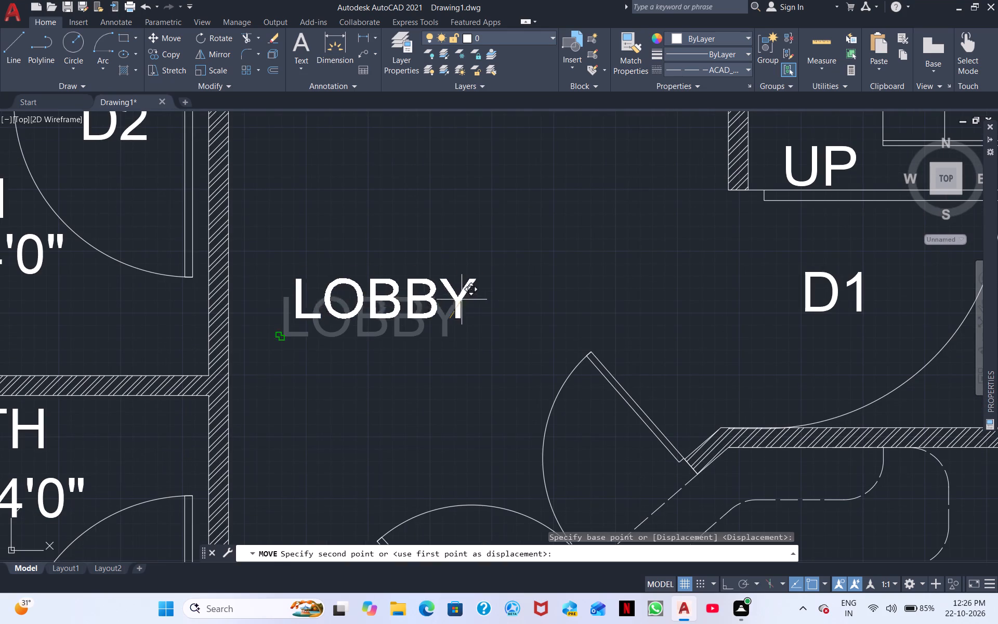
left_click(553, 279)
scroll(554, 279, "down", 2)
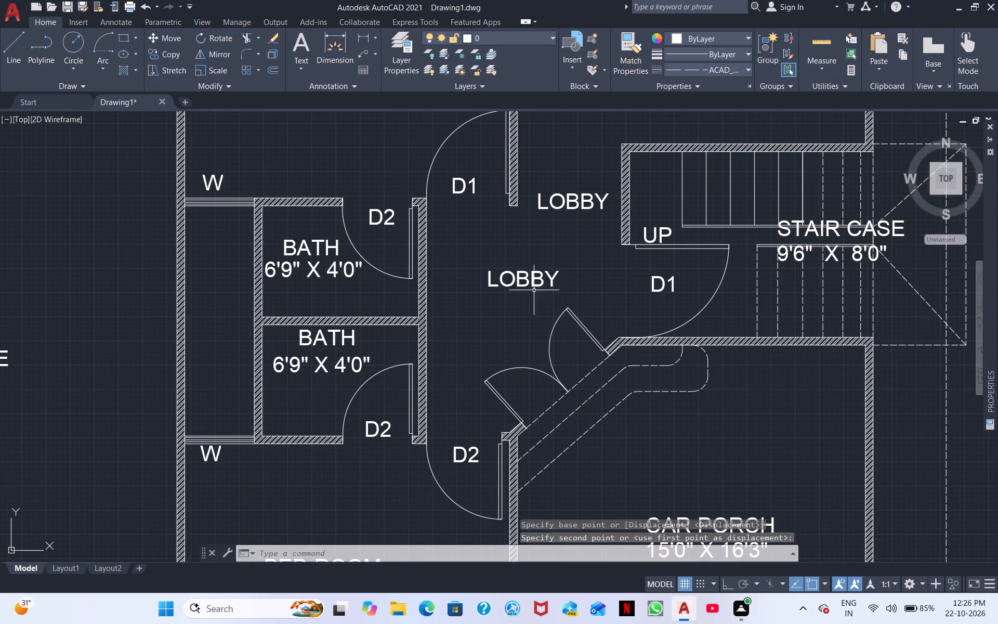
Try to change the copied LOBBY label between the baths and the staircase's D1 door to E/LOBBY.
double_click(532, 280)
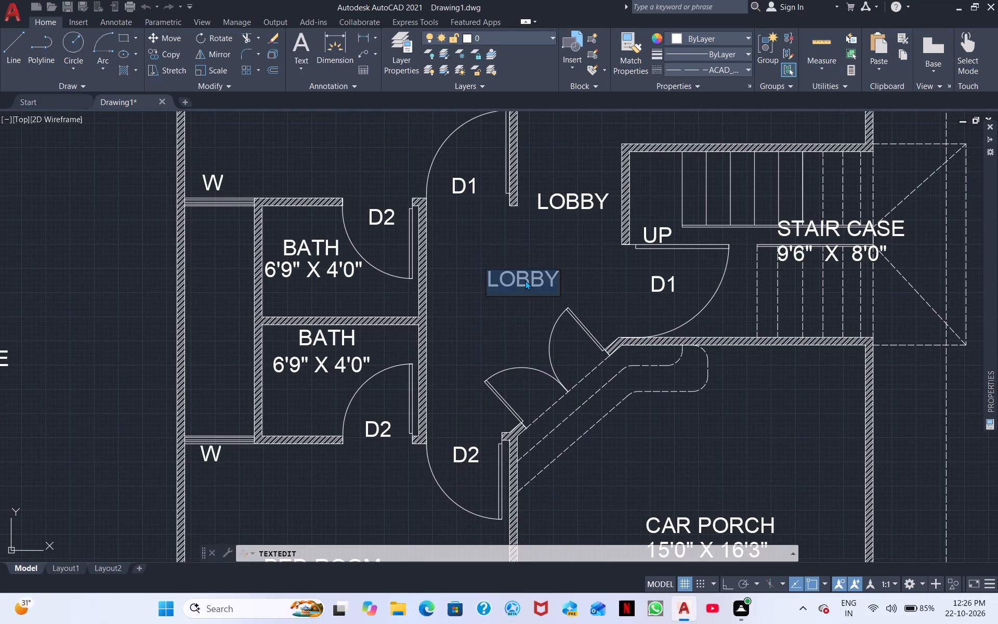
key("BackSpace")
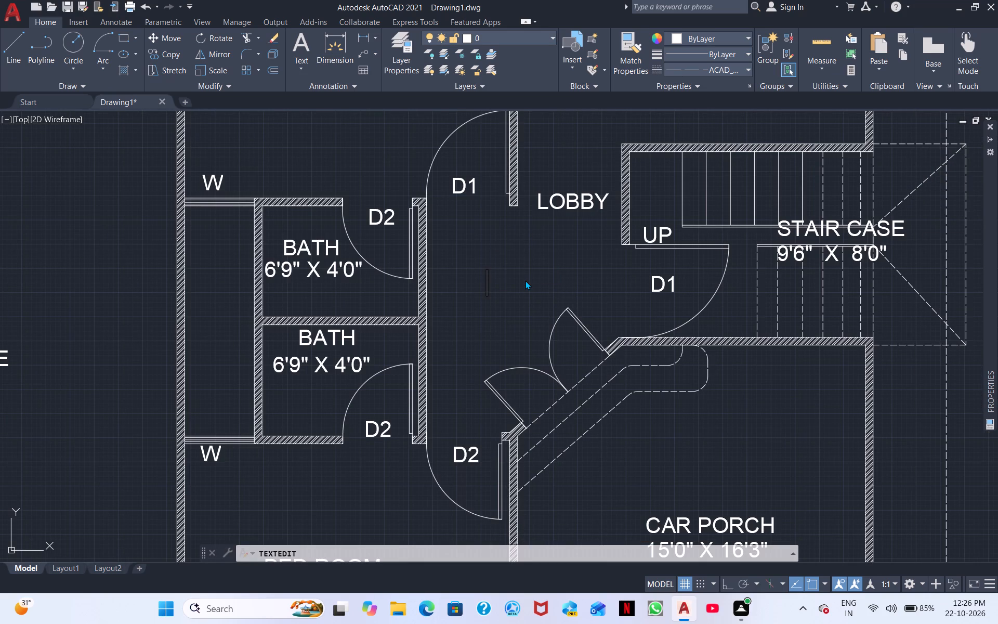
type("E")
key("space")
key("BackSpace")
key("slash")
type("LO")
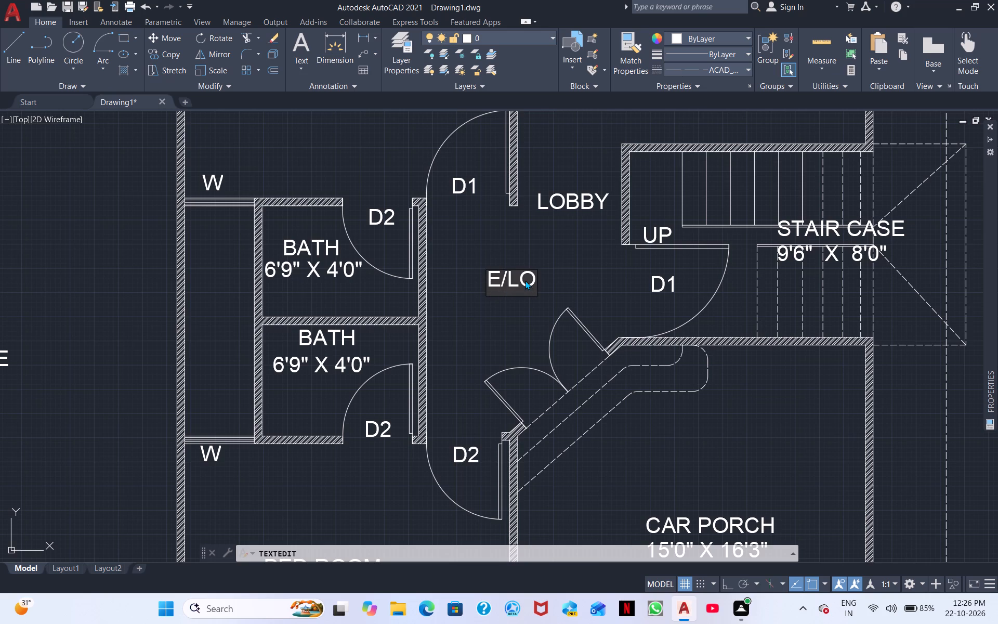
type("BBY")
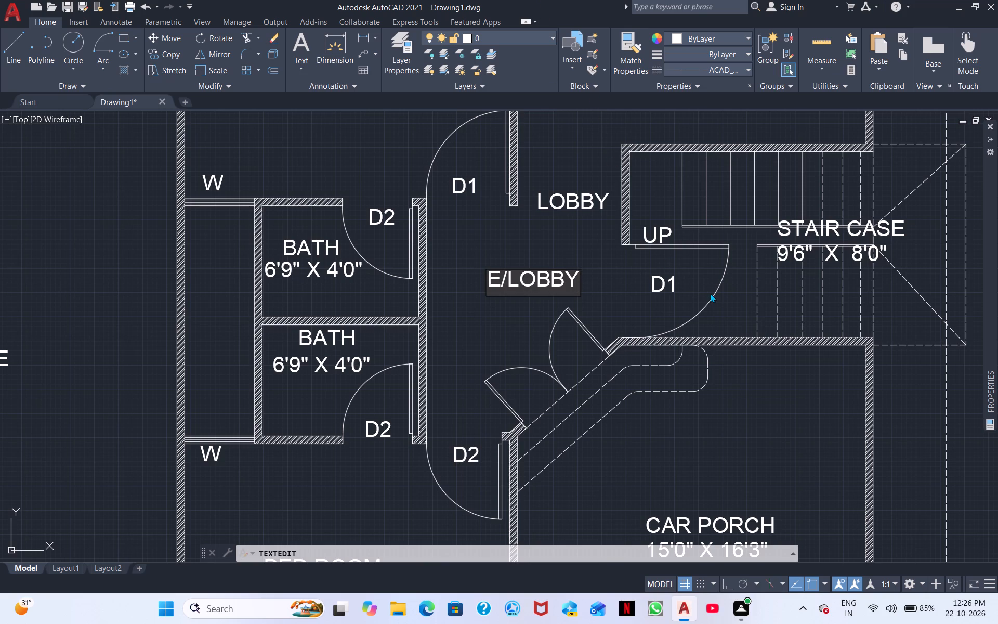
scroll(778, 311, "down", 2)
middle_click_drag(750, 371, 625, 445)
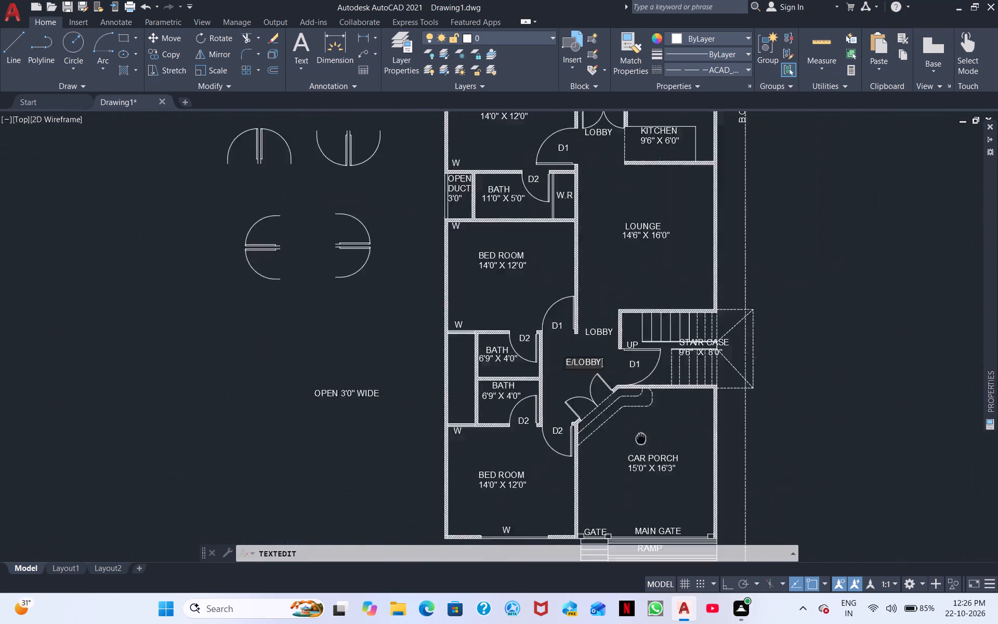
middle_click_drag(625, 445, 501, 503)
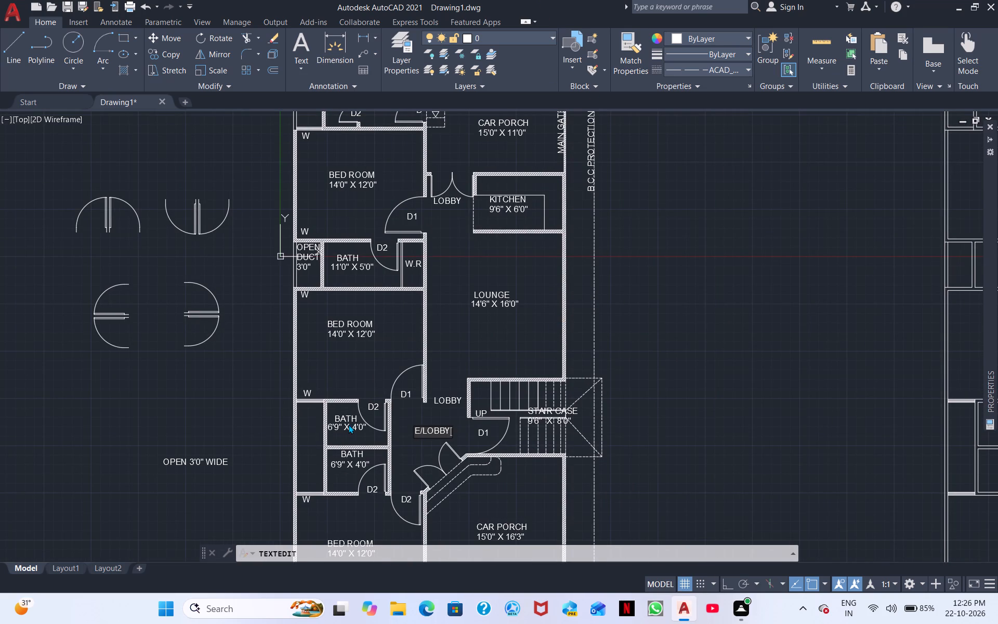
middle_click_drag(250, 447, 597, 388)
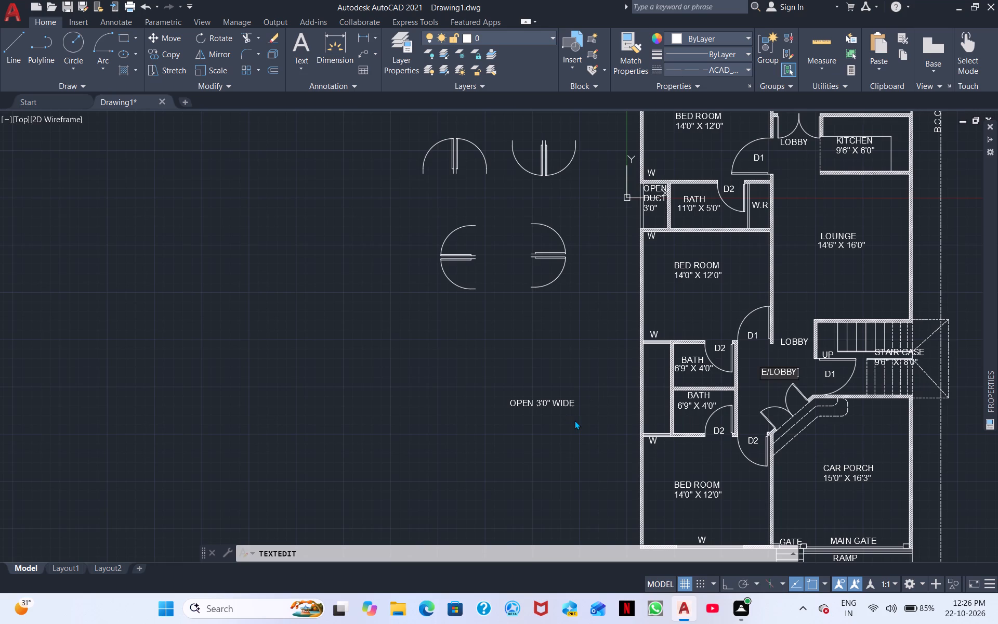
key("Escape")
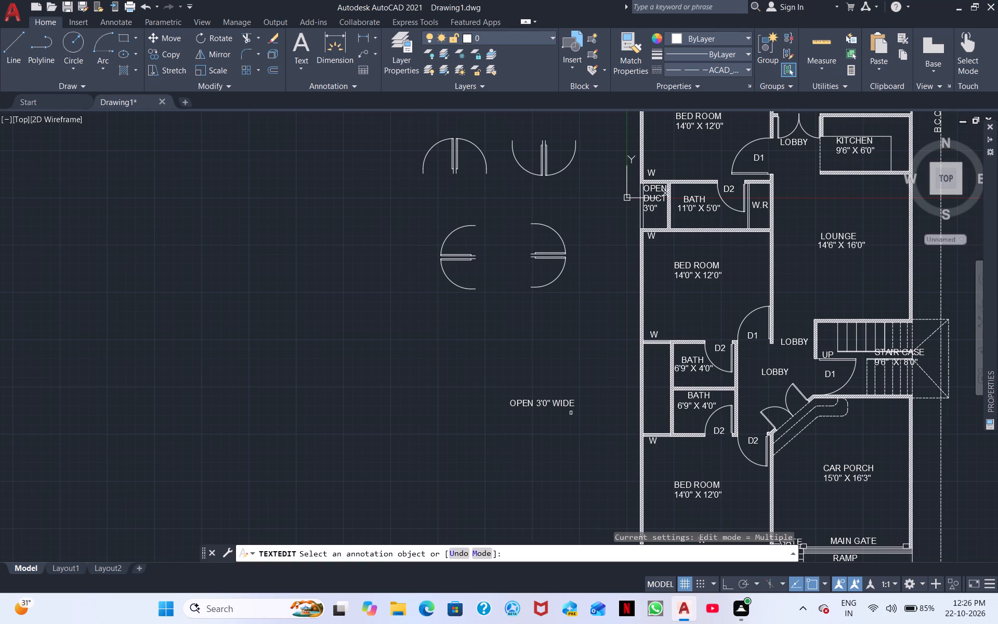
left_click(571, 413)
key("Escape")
Rotate the OPEN 3'0" WIDE label outside the plan by 90° so it reads vertically.
left_click_drag(576, 406, 564, 404)
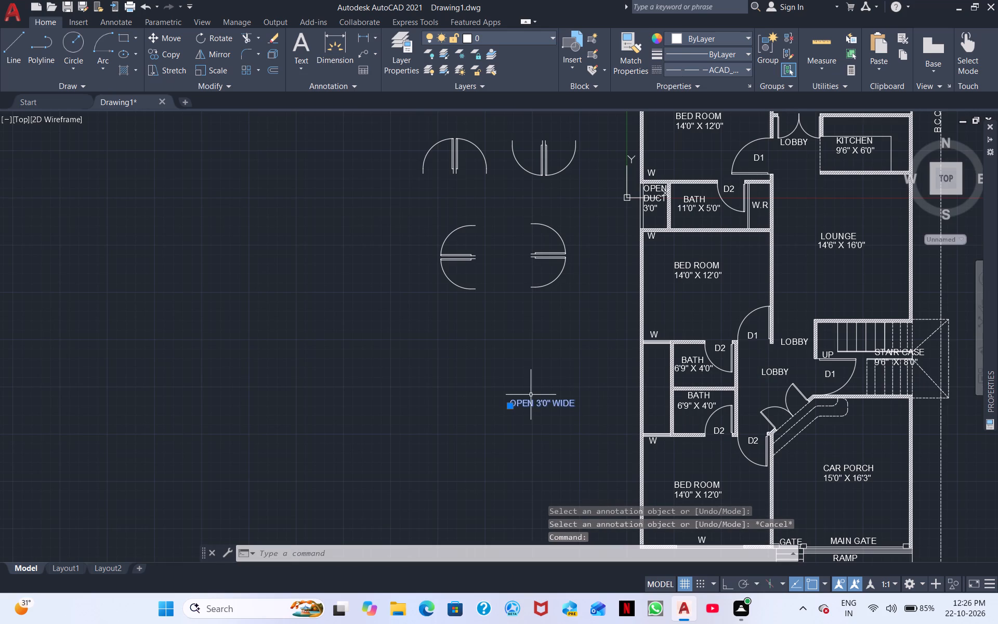
right_click(531, 395)
left_click(589, 214)
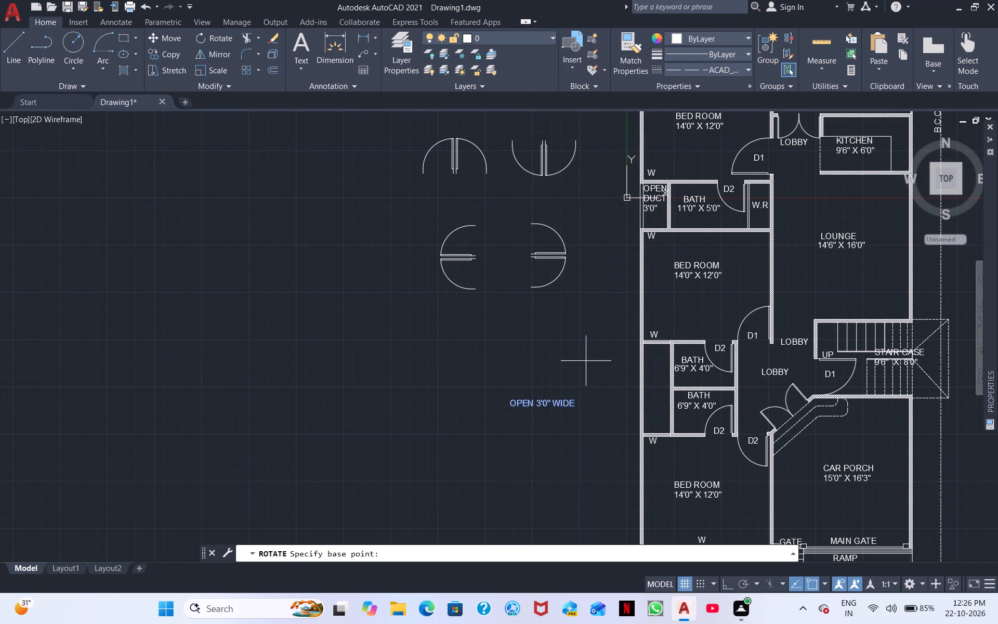
left_click(572, 404)
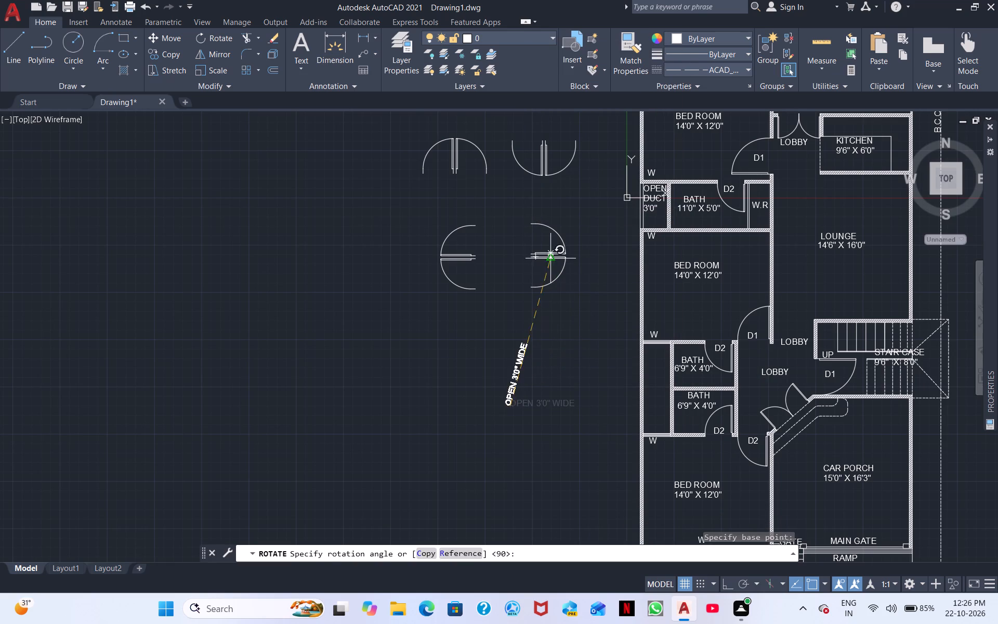
left_click(723, 579)
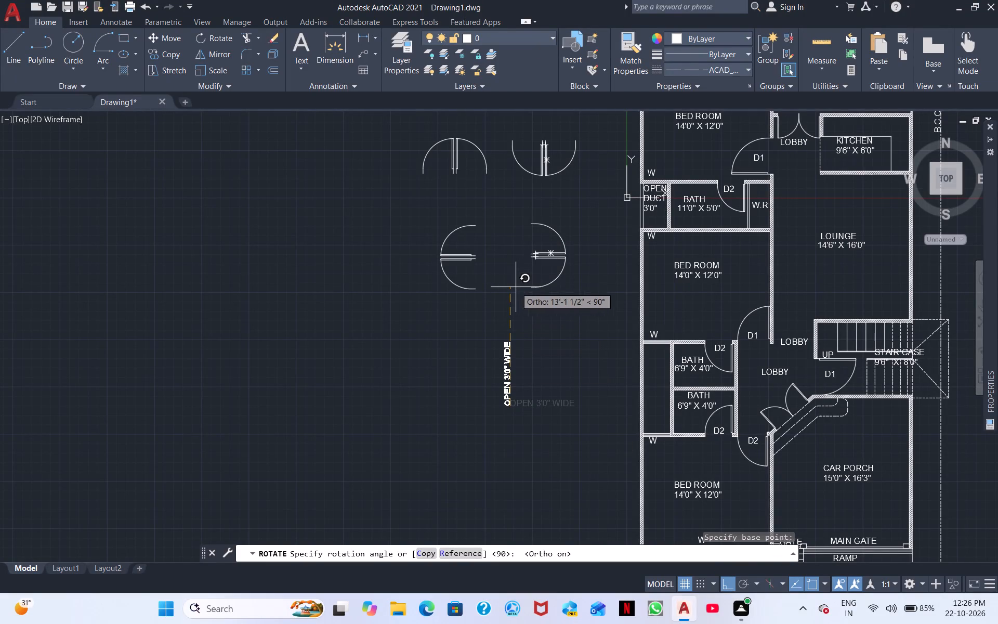
left_click(516, 287)
Move the vertical OPEN 3'0" WIDE label into the narrow strip beside the two 6'9" X 4'0" baths.
scroll(522, 411, "up", 2)
middle_click(527, 407)
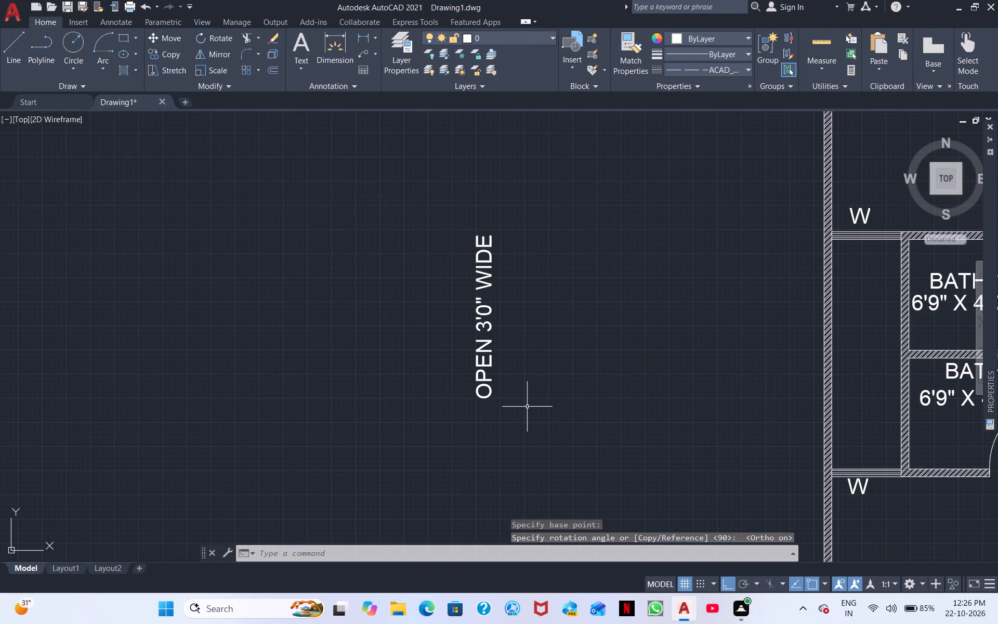
left_click(527, 407)
left_click(483, 283)
right_click(538, 291)
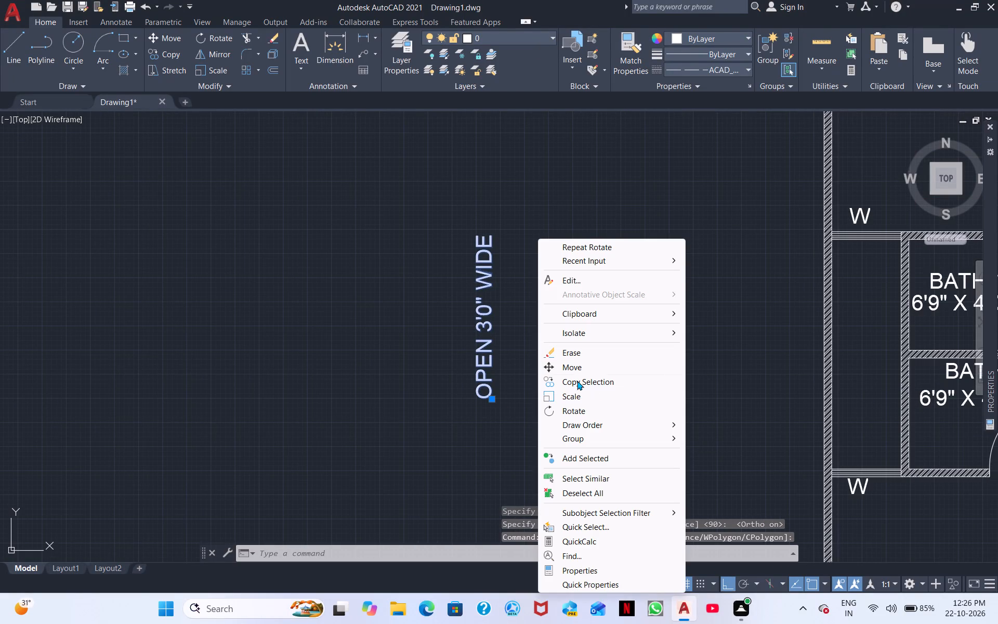
left_click(592, 367)
left_click(725, 587)
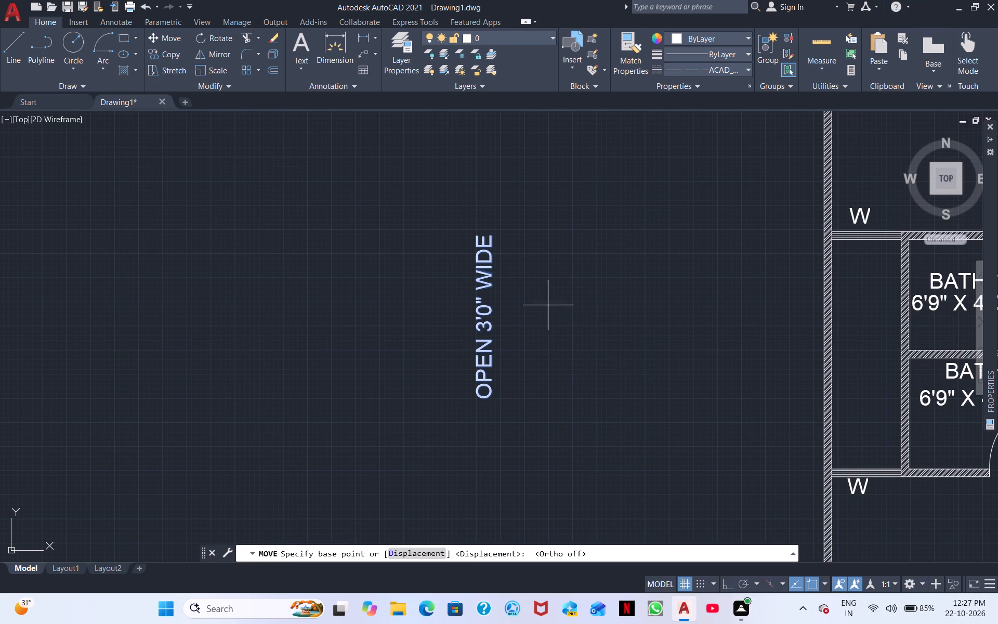
left_click(489, 256)
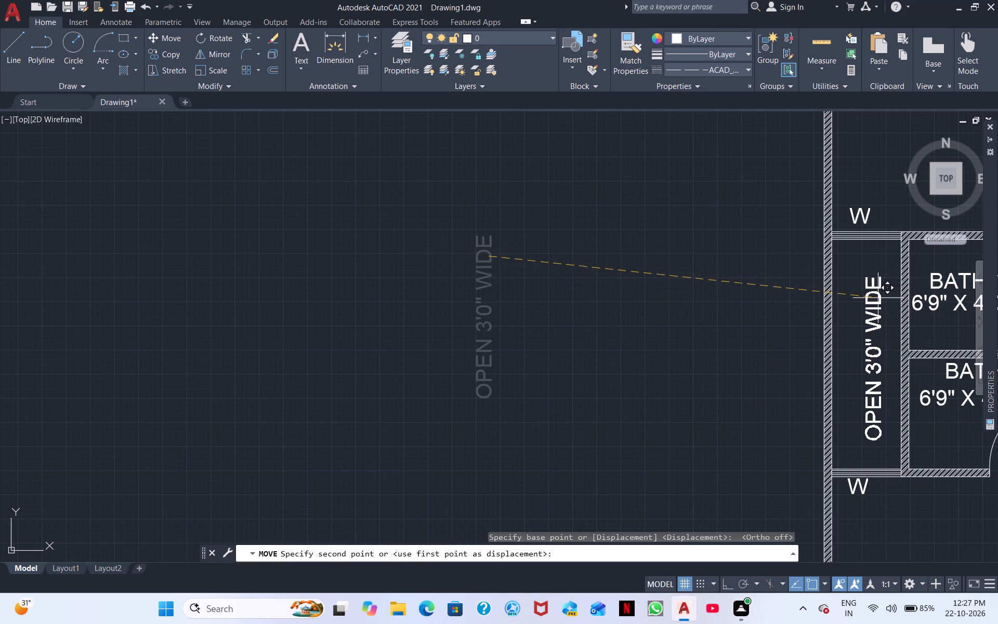
left_click(876, 298)
Draw a vertical dashed line downward from the lower bedroom's outer bottom corner, ending slightly beyond the ramp's outer edge.
scroll(864, 303, "down", 1)
middle_click_drag(817, 323, 426, 253)
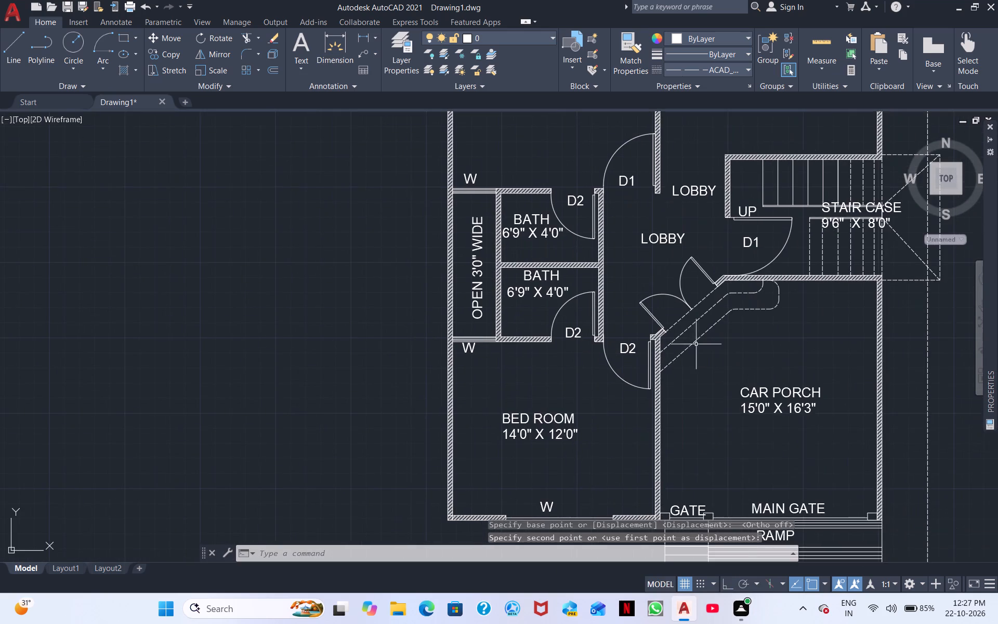
middle_click_drag(872, 361, 525, 347)
scroll(602, 353, "down", 1)
middle_click_drag(600, 391, 452, 377)
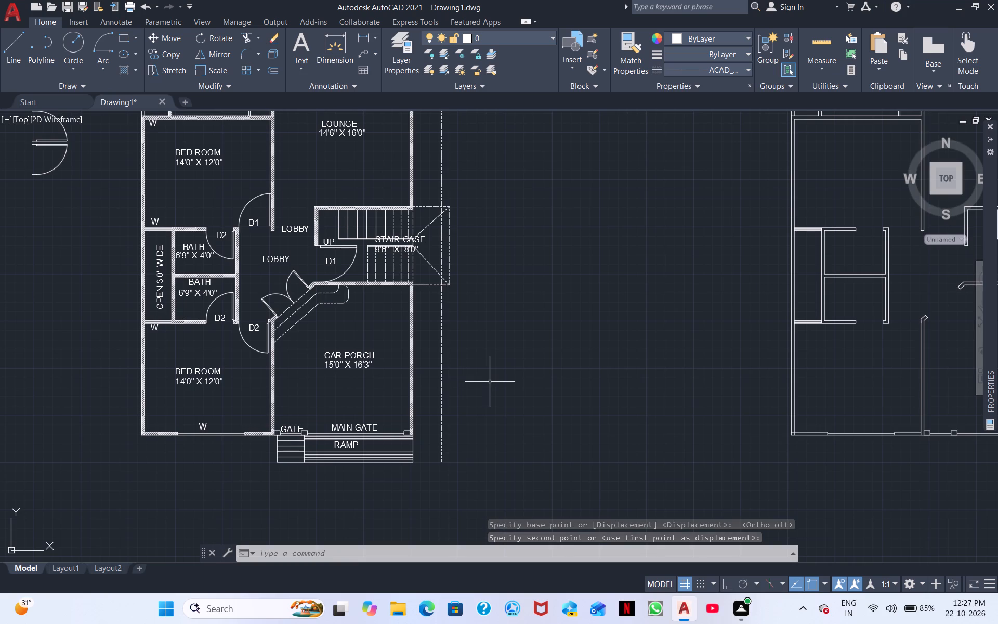
middle_click_drag(493, 391, 504, 441)
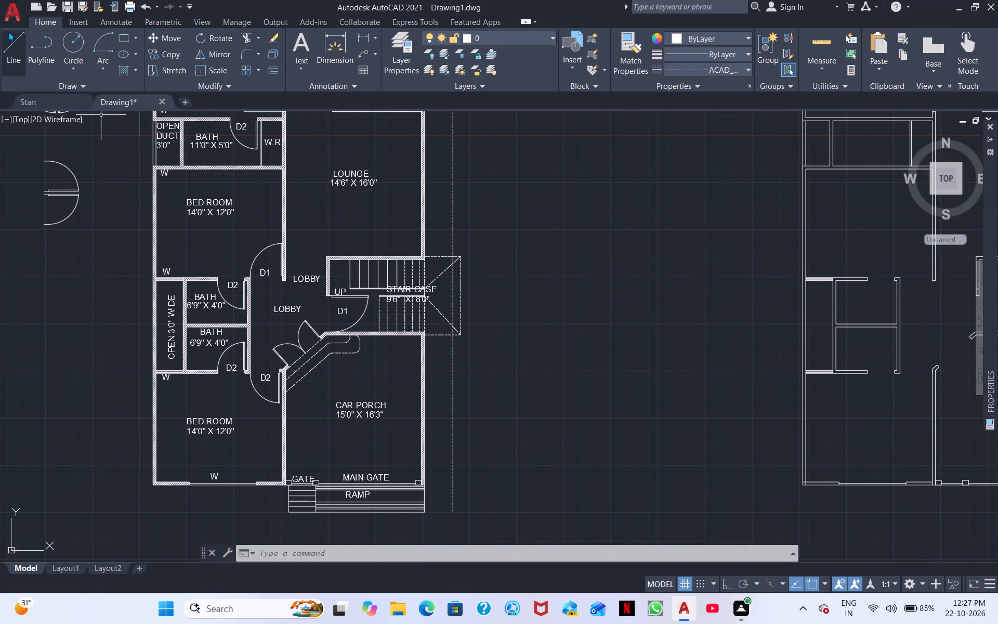
left_click(11, 45)
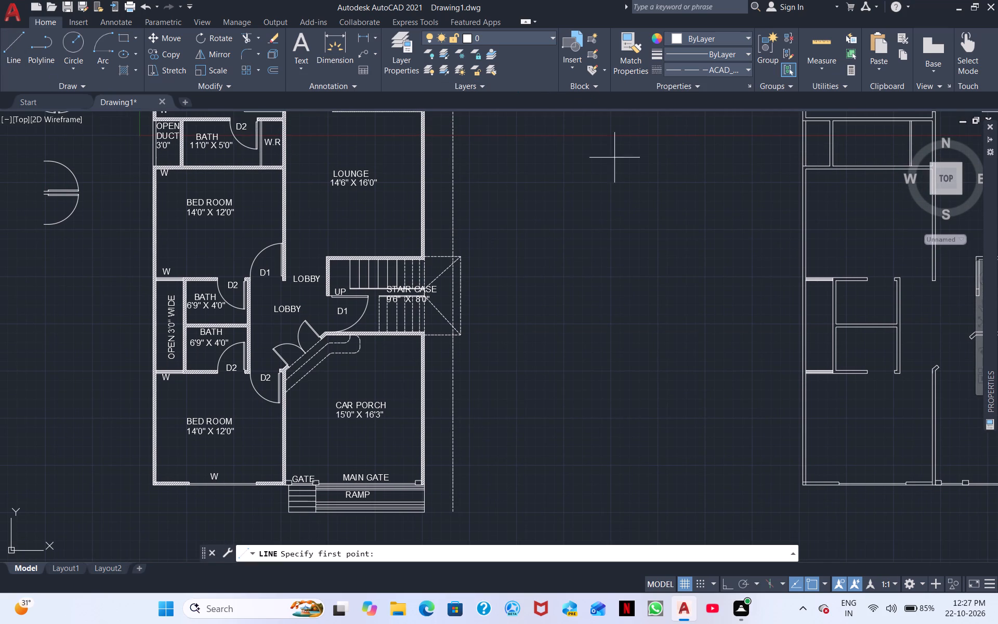
middle_click_drag(592, 235, 939, 103)
scroll(544, 363, "up", 1)
scroll(459, 406, "up", 2)
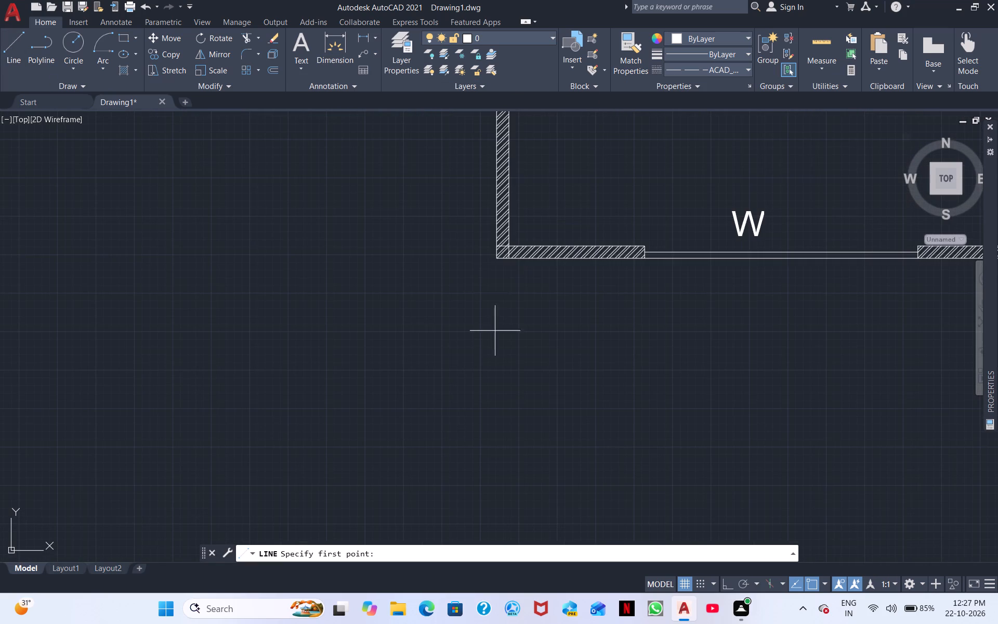
left_click(496, 259)
scroll(476, 424, "down", 1)
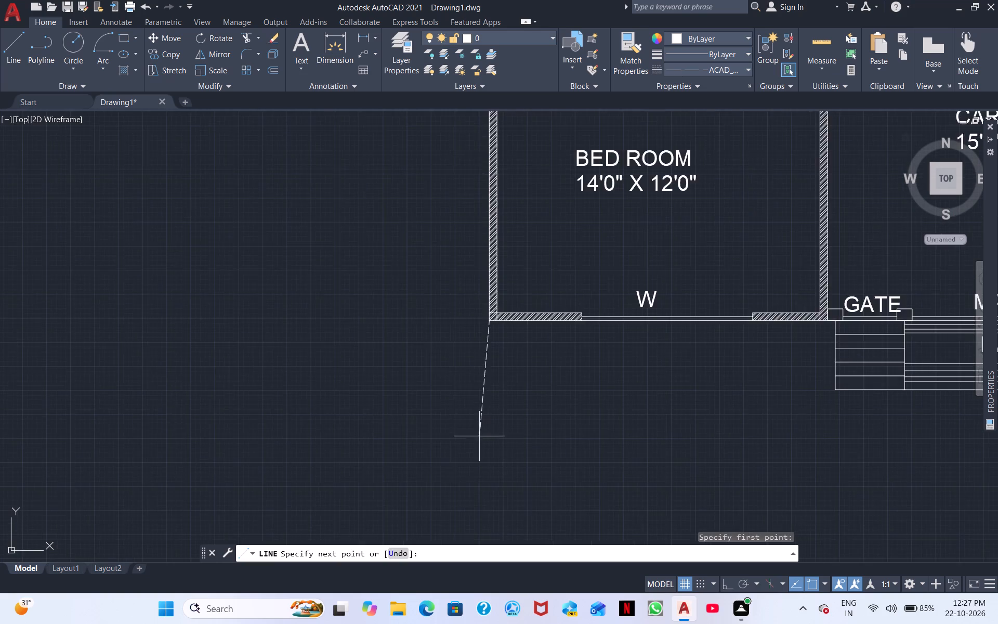
scroll(479, 443, "up", 1)
left_click(728, 585)
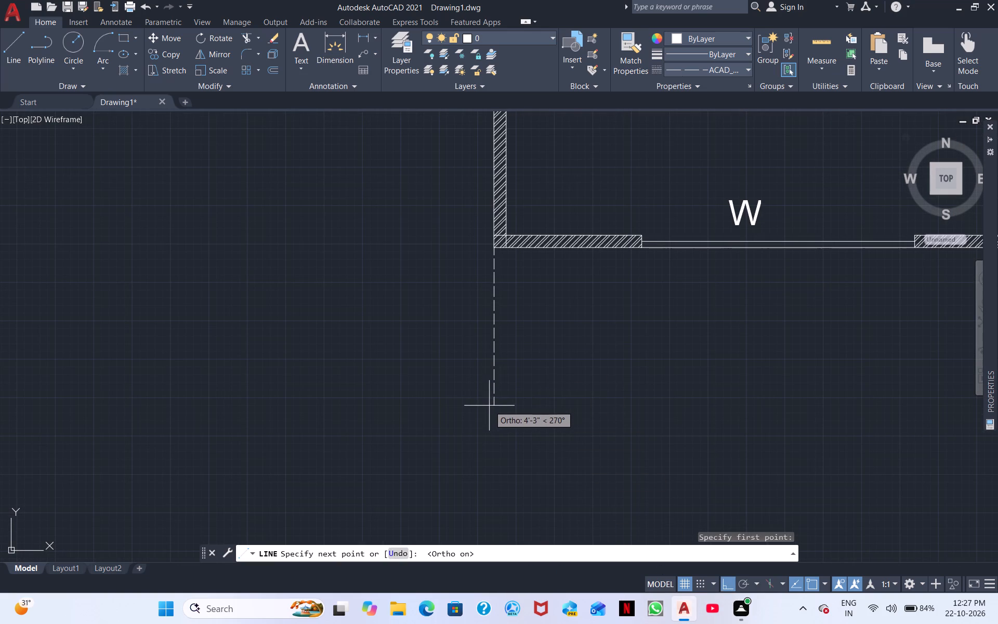
left_click(493, 426)
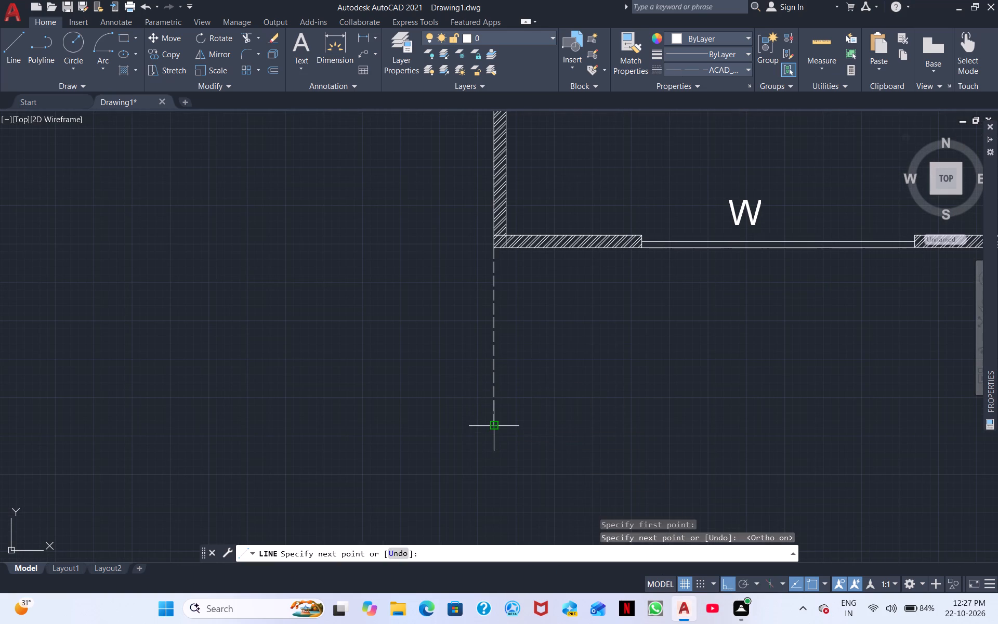
key("Escape")
Copy the B.C.C PROTECTION 3'-6" WIDE label straight down its dashed line to beside the lower car porch and ramp.
scroll(592, 414, "down", 3)
middle_click_drag(694, 416, 233, 505)
scroll(331, 430, "down", 2)
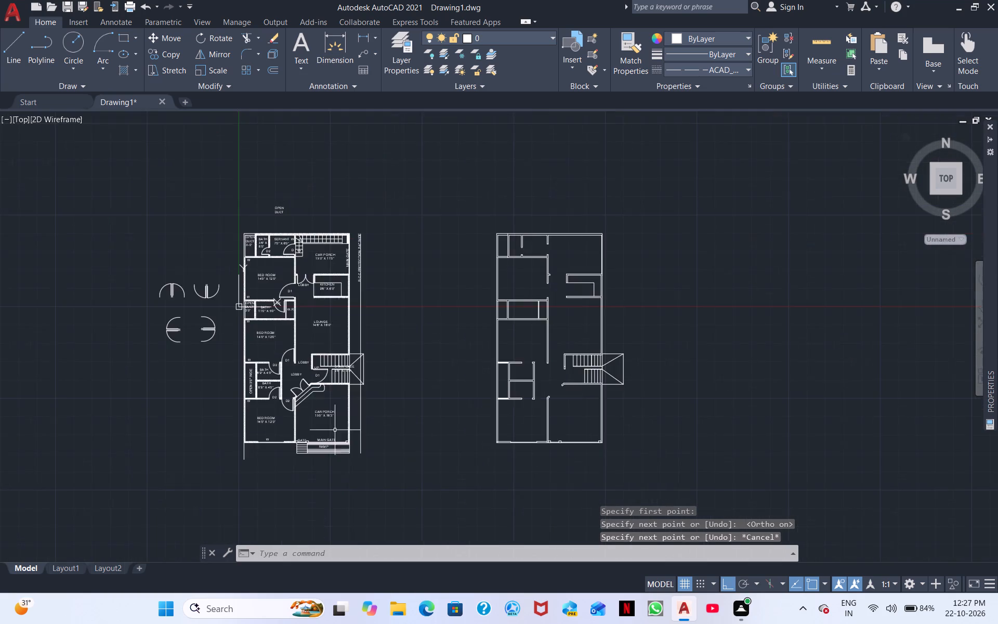
middle_click_drag(374, 401, 403, 613)
scroll(377, 510, "up", 4)
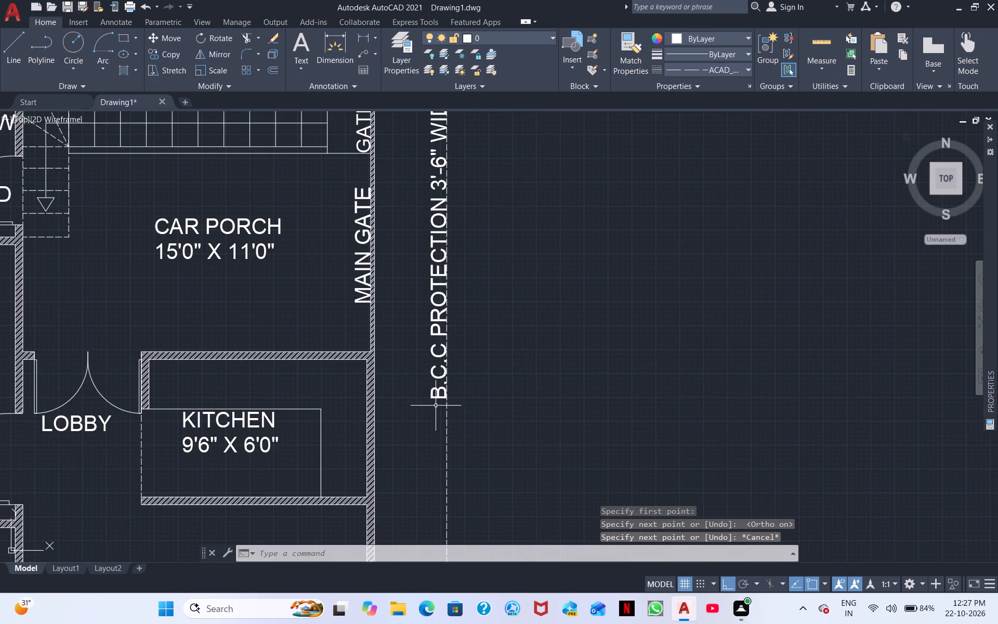
left_click(439, 396)
right_click(522, 415)
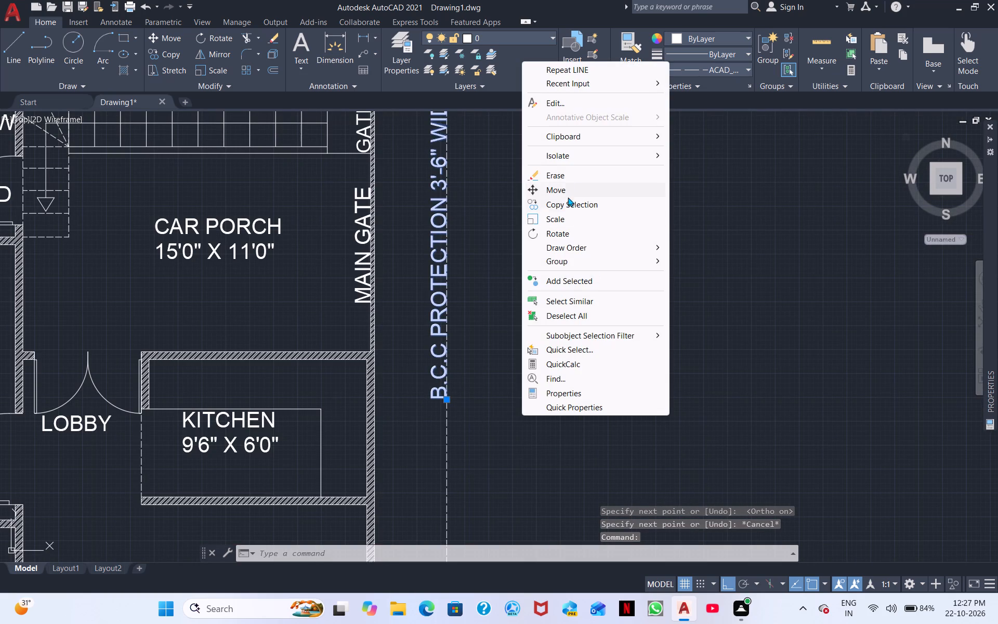
left_click(567, 205)
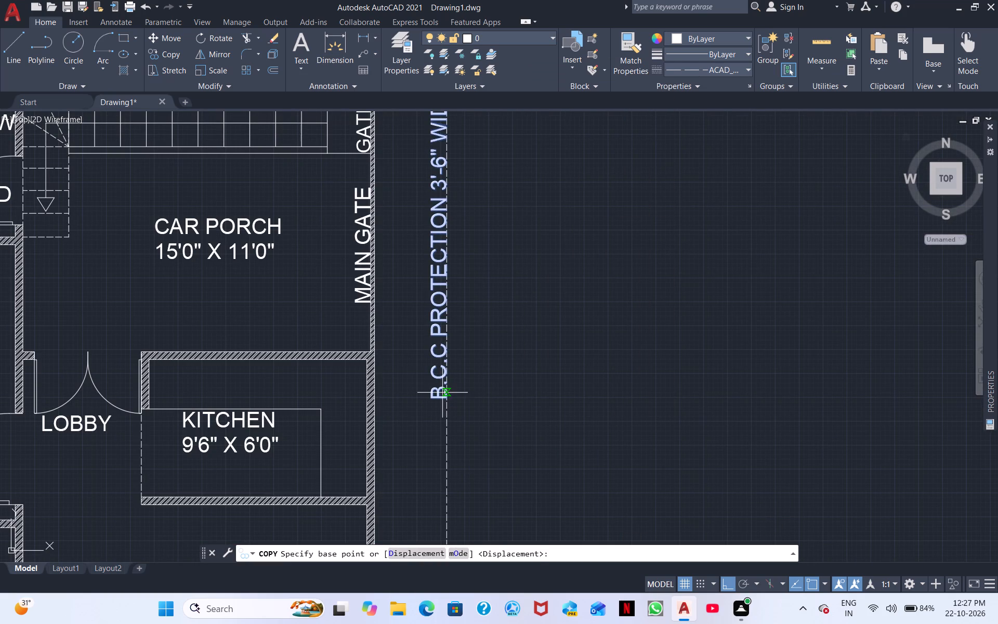
left_click(442, 393)
scroll(445, 541, "down", 3)
middle_click_drag(448, 536, 492, 315)
scroll(498, 310, "down", 2)
middle_click_drag(514, 437, 497, 324)
scroll(507, 332, "up", 2)
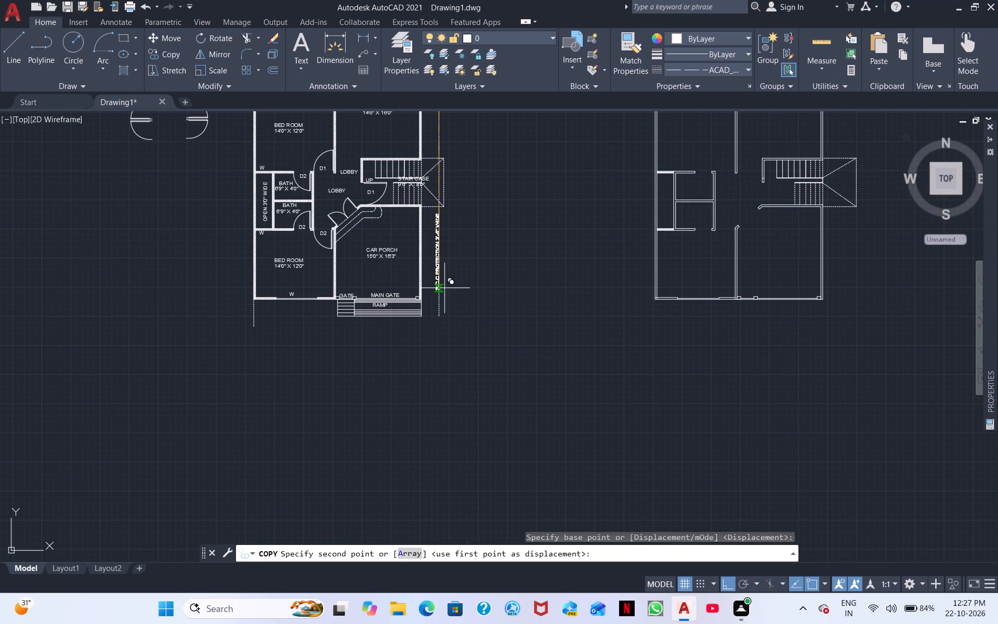
scroll(439, 314, "up", 4)
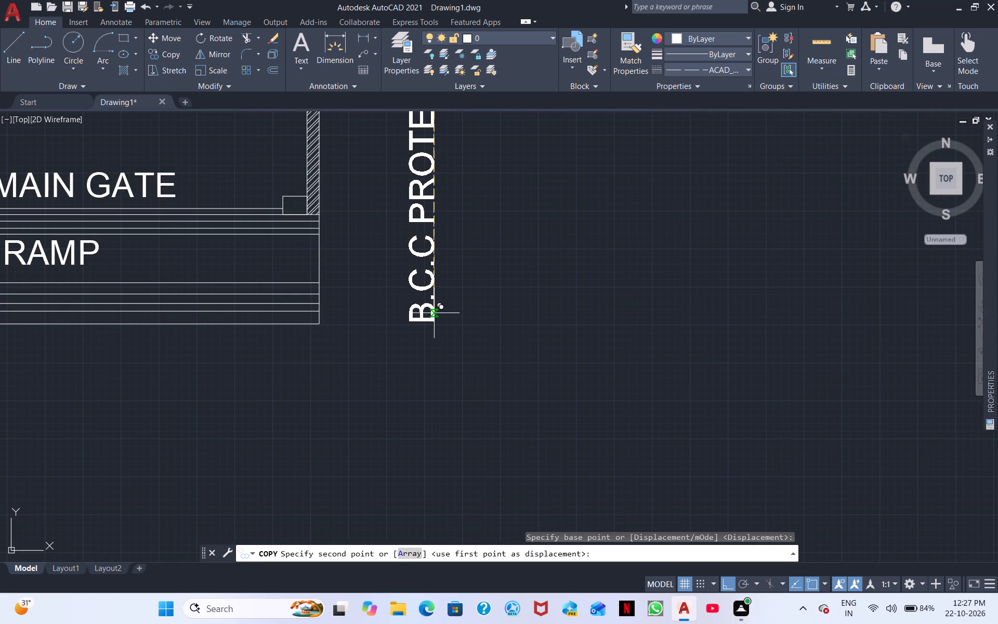
left_click(437, 305)
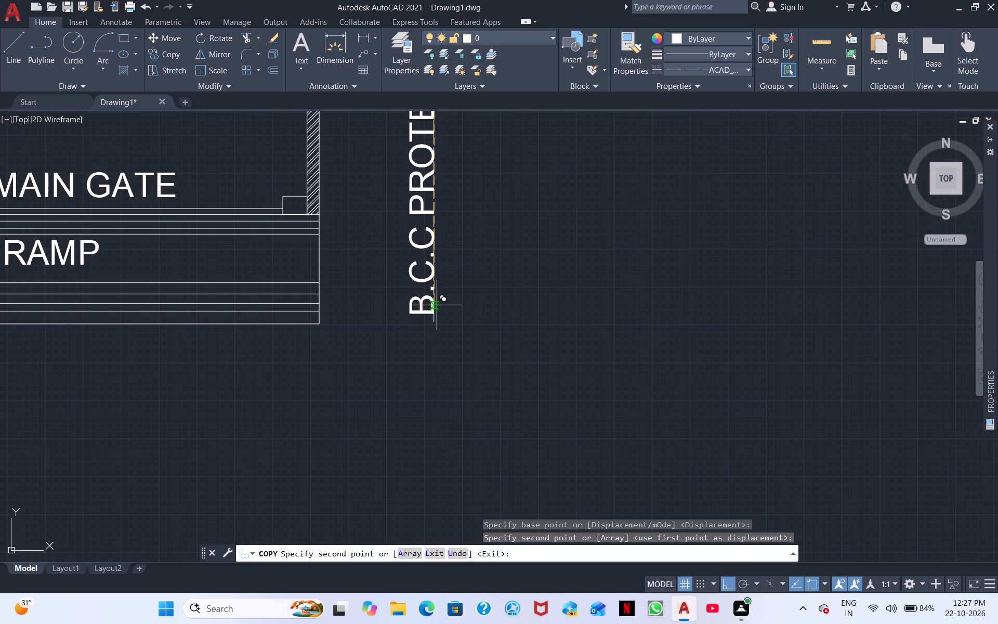
Place another copy of the B.C.C PROTECTION 3'-6" WIDE label straight down in the empty space below the ramp.
middle_click_drag(517, 532, 547, 223)
scroll(536, 309, "down", 1)
left_click(495, 490)
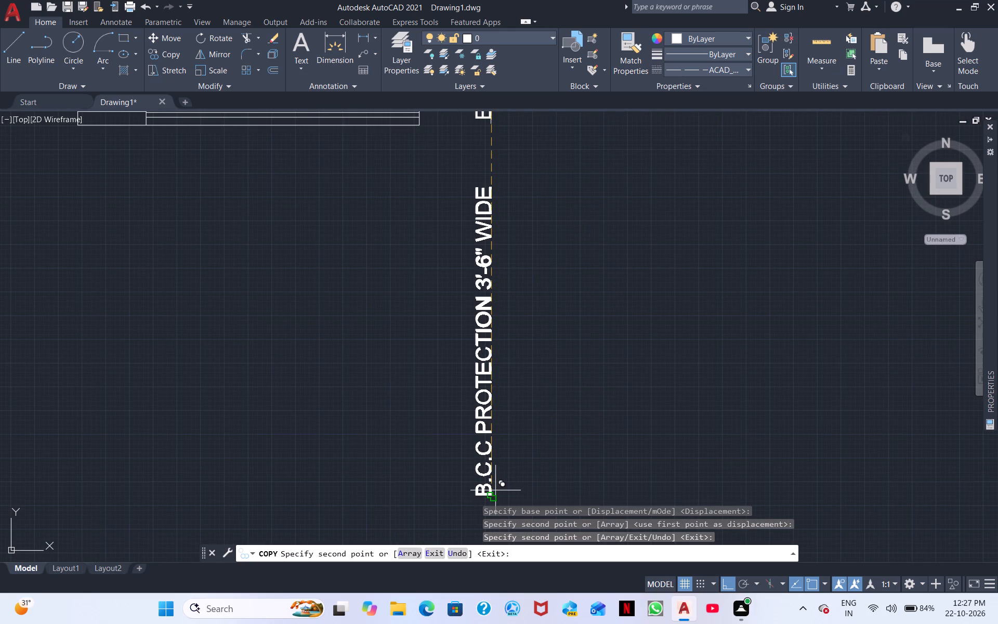
key("Escape")
Rotate the lowest copy of the B.C.C PROTECTION 3'-6" WIDE label so it reads horizontally.
left_click(516, 477)
left_click(448, 351)
right_click(448, 353)
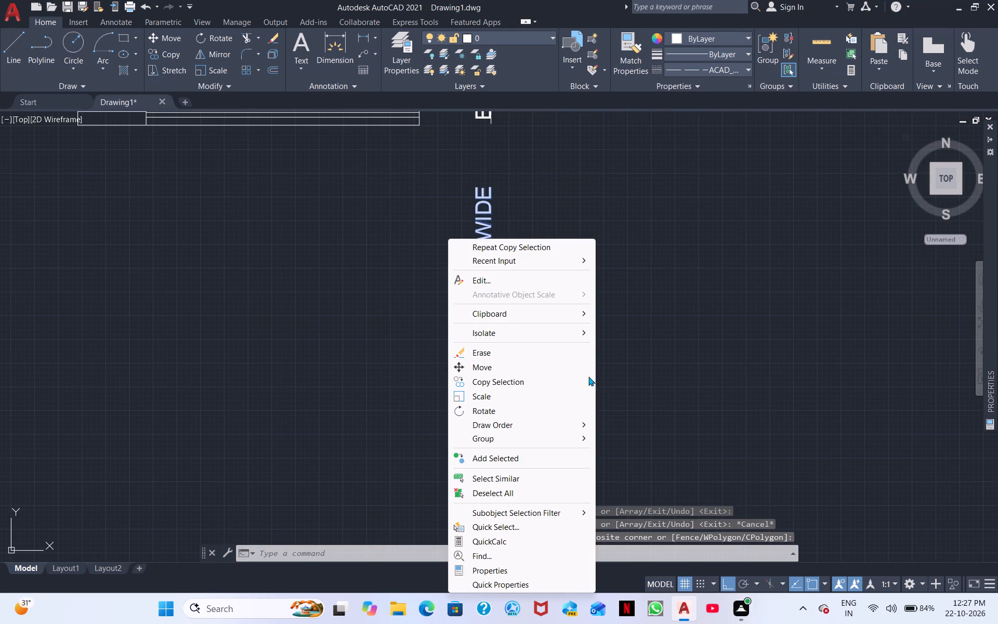
left_click(510, 409)
left_click(483, 189)
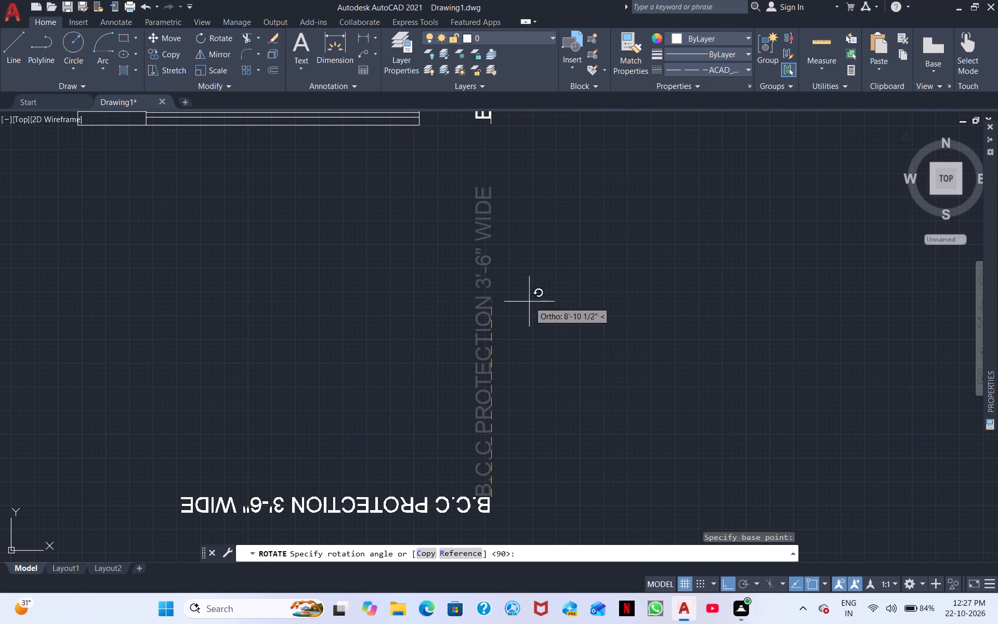
left_click(500, 513)
Move the horizontal B.C.C PROTECTION 3'-6" WIDE label to the lower end of the dashed line below the bedroom's outer corner.
scroll(506, 510, "down", 1)
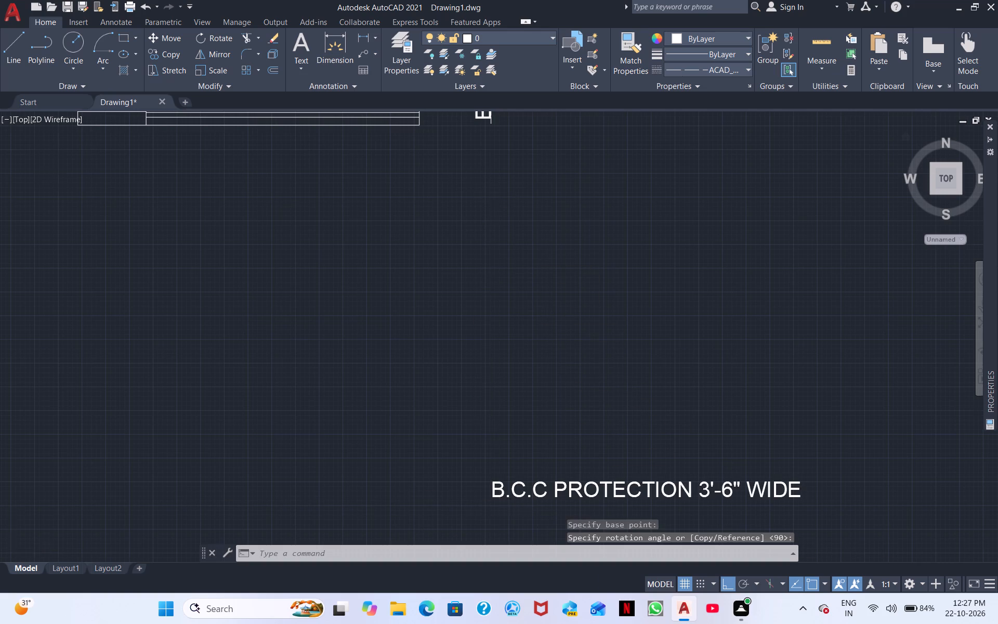
scroll(506, 510, "down", 1)
middle_click_drag(541, 508, 635, 471)
left_click(666, 467)
right_click(623, 460)
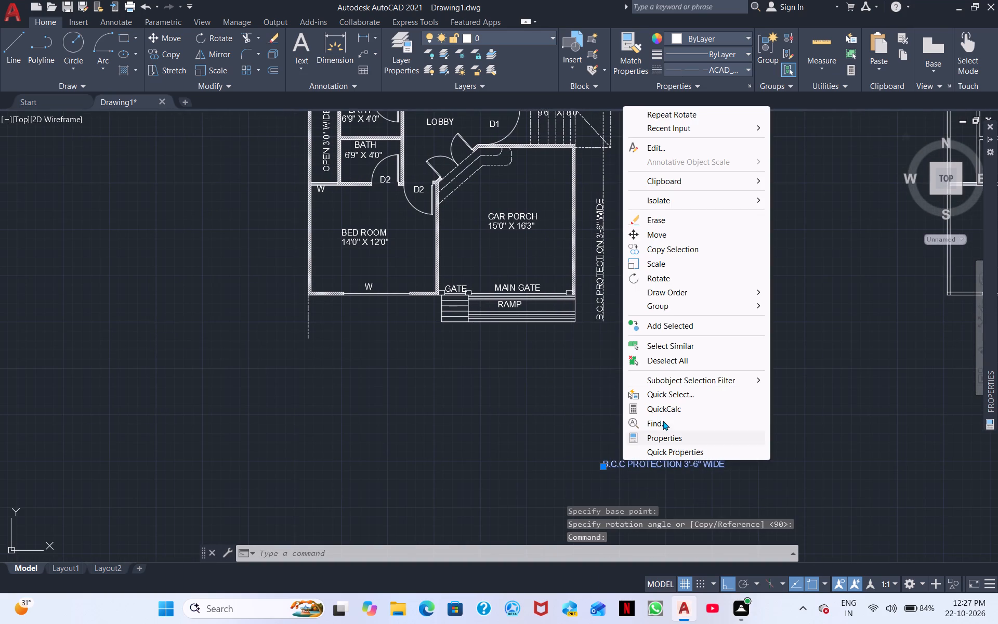
left_click(668, 231)
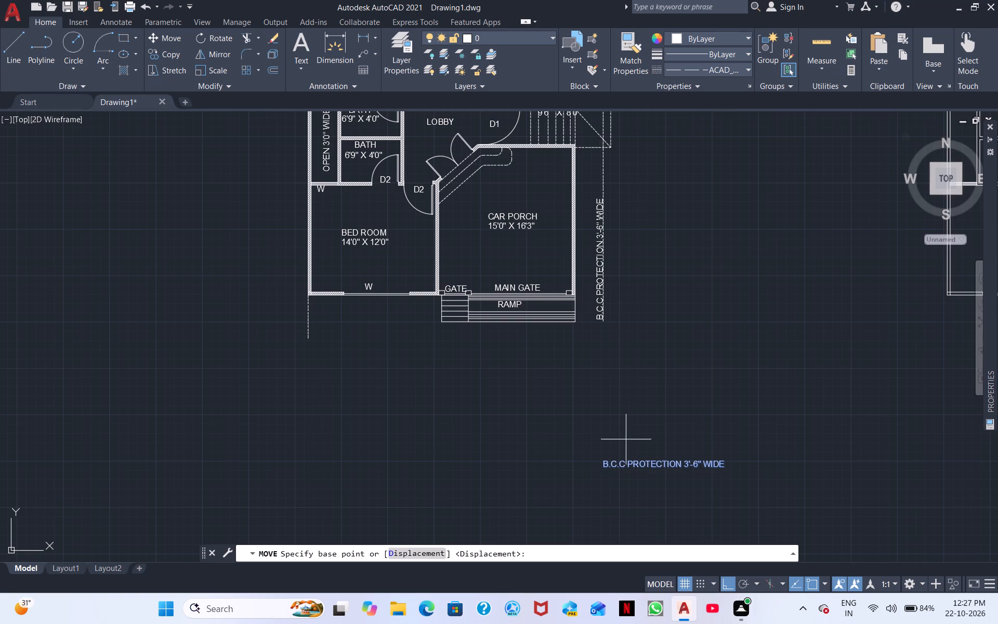
left_click(722, 581)
left_click(607, 467)
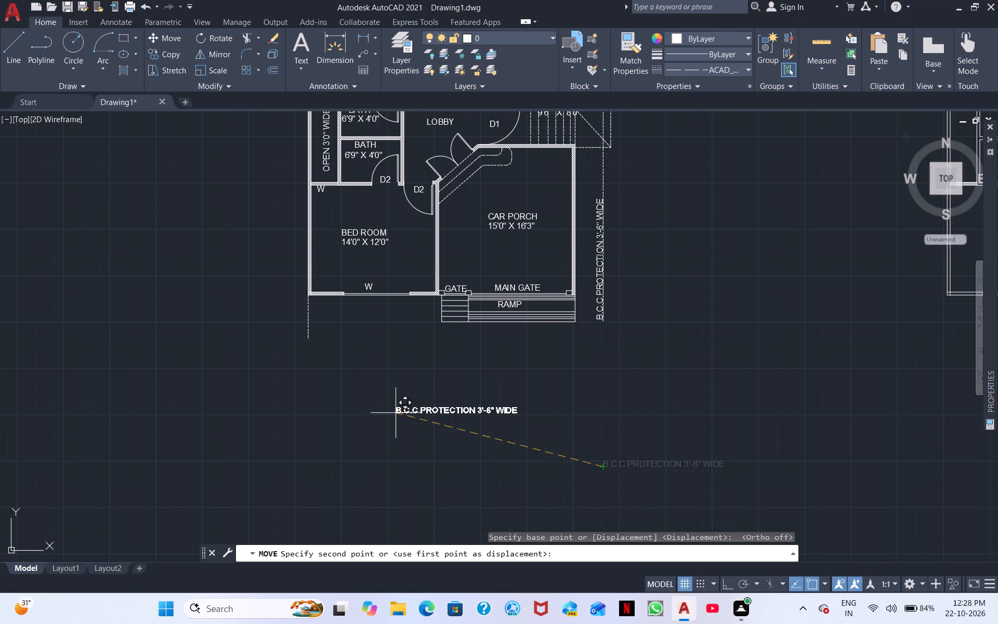
scroll(308, 336, "up", 3)
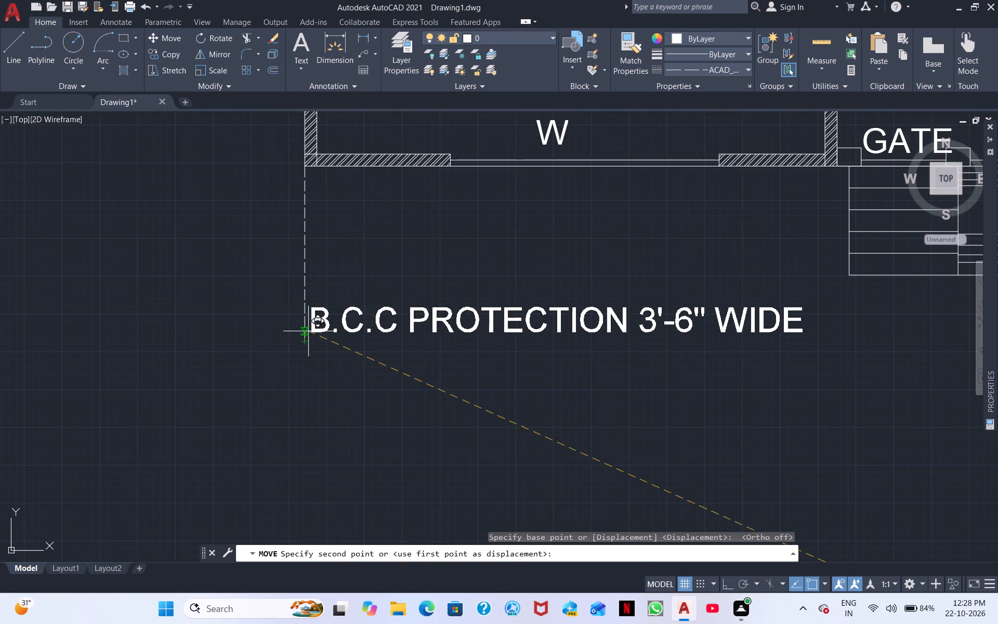
left_click(310, 343)
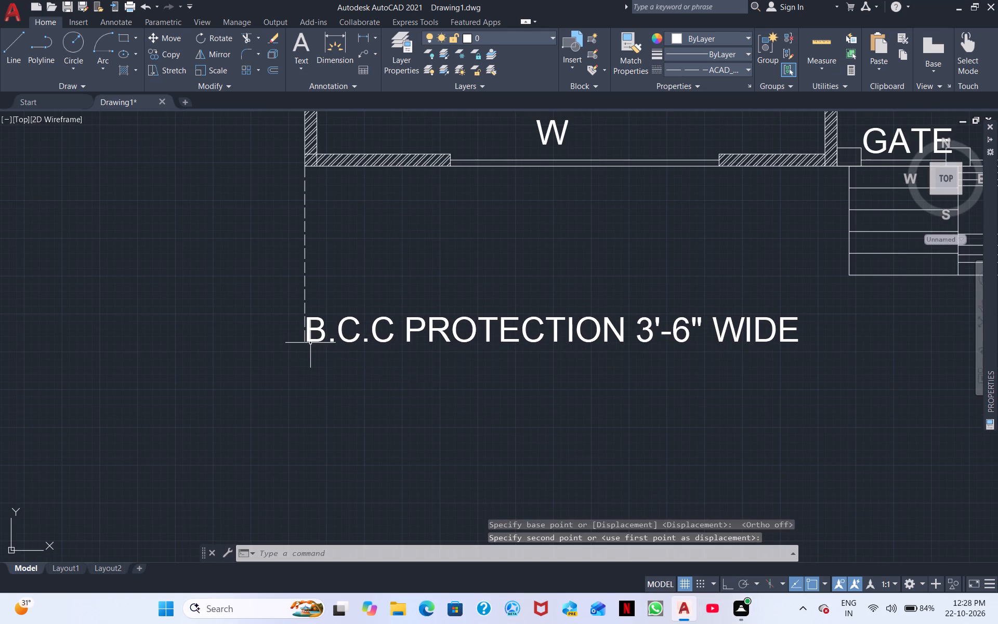
key("Escape")
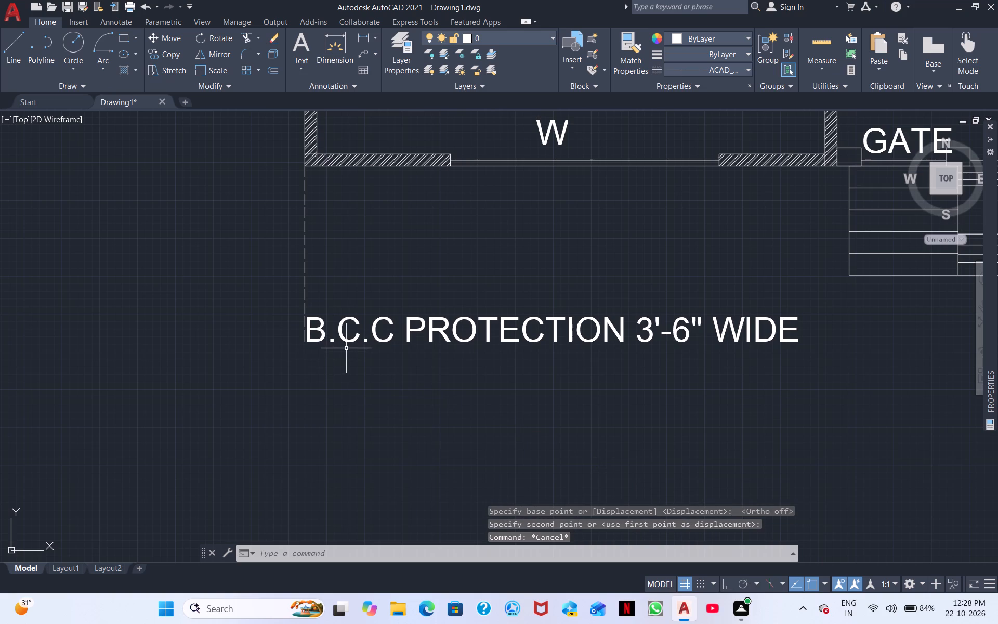
Change the horizontal protection label below the bedroom to read R.C.C PROTECTION 3'-6" WIDE.
double_click(318, 333)
double_click(318, 333)
double_click(321, 332)
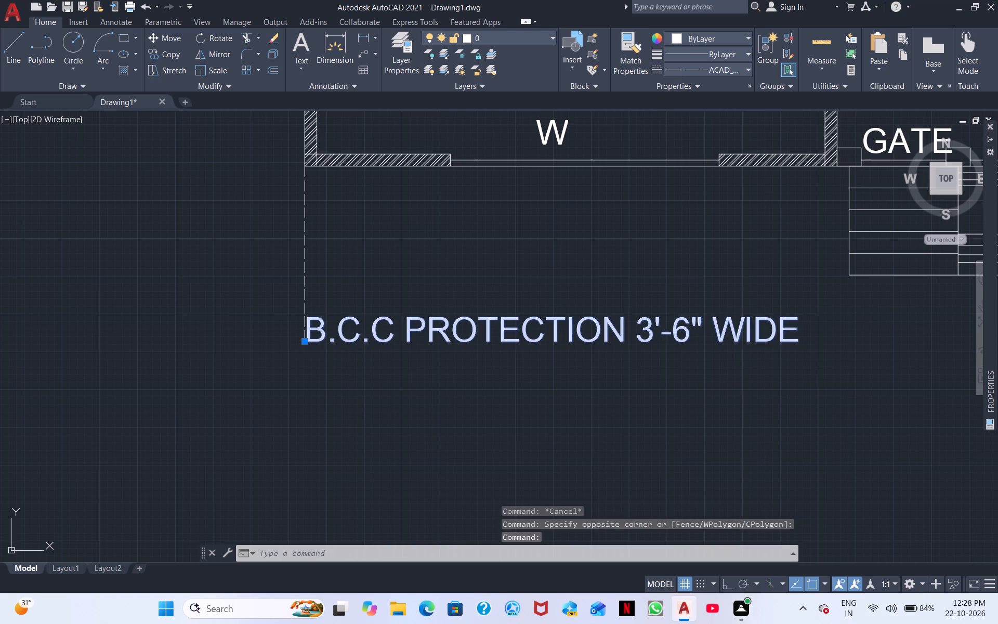
left_click(321, 332)
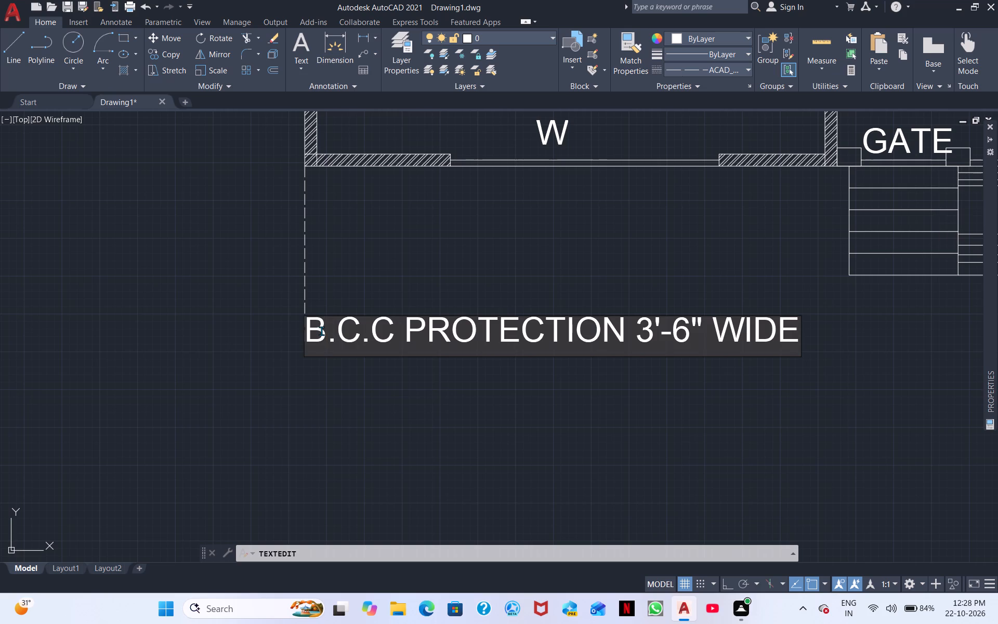
key("BackSpace")
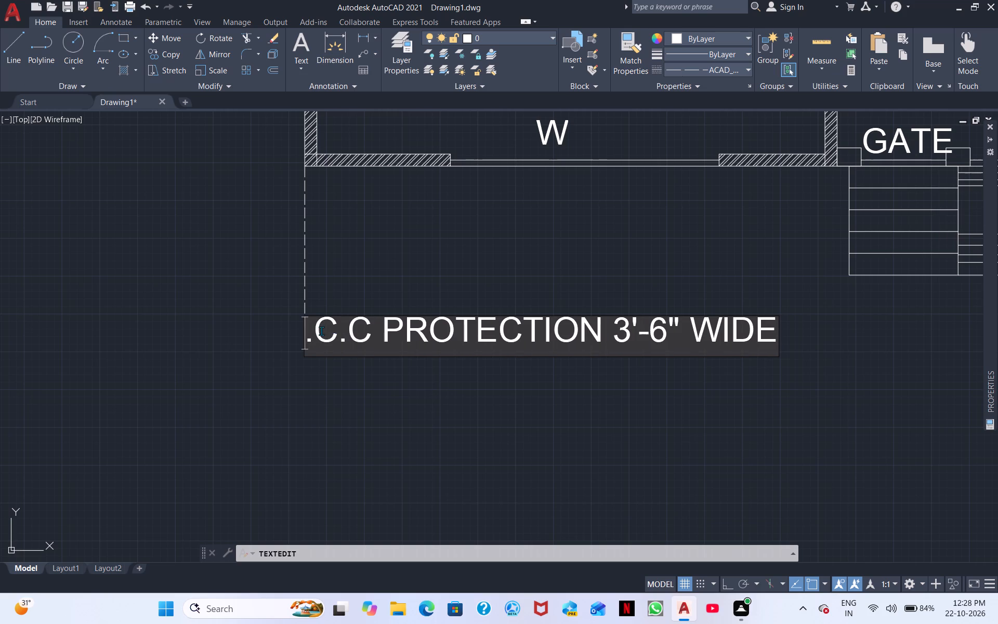
key("r")
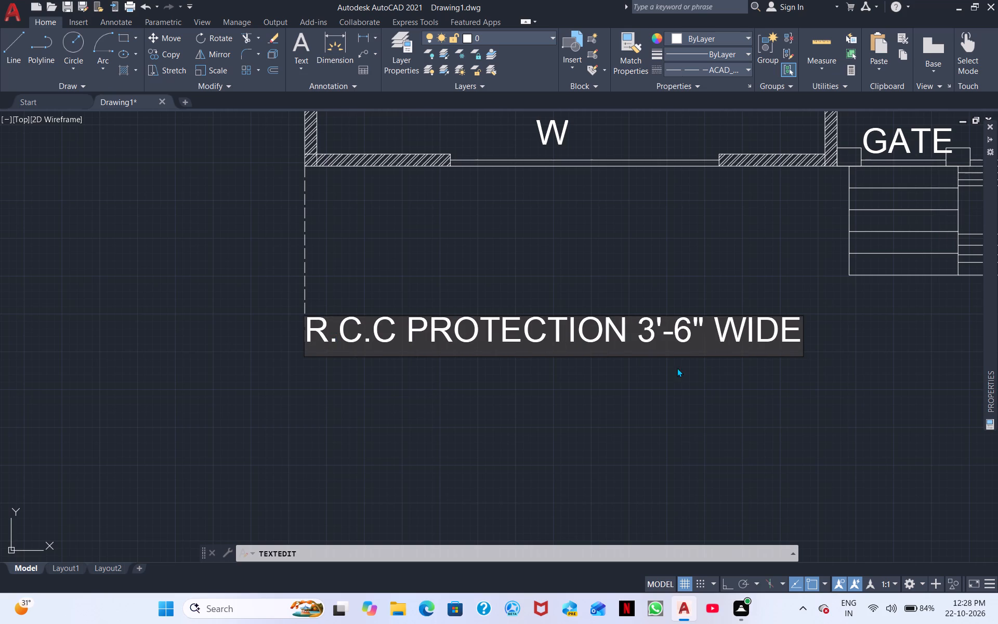
scroll(694, 364, "down", 2)
middle_click_drag(792, 362, 614, 395)
left_click(650, 412)
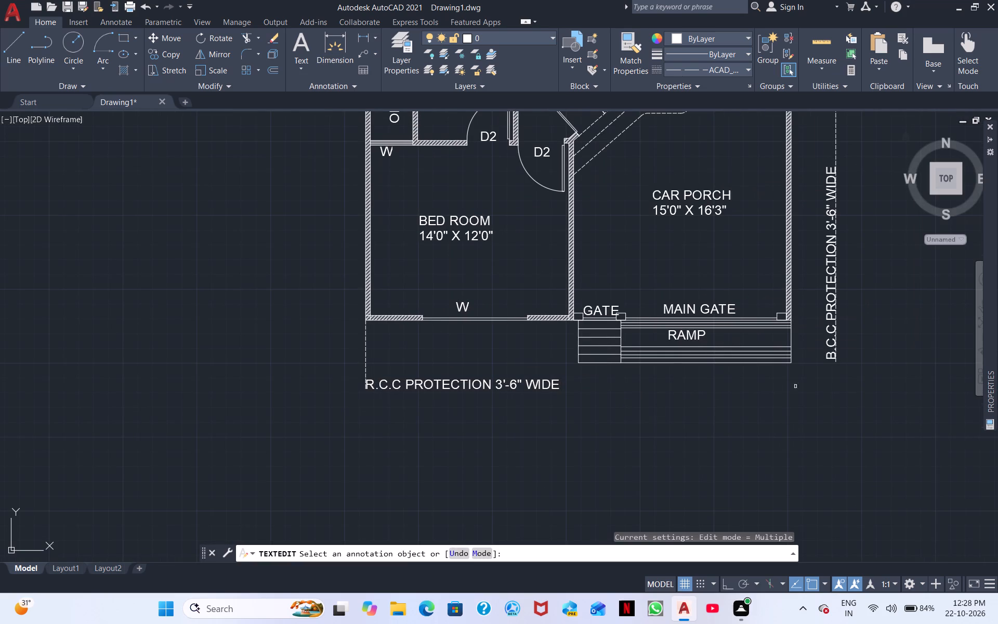
Change the vertical protection label beside the ramp and lower car porch to start with R.C.C.
scroll(831, 385, "up", 2)
double_click(831, 311)
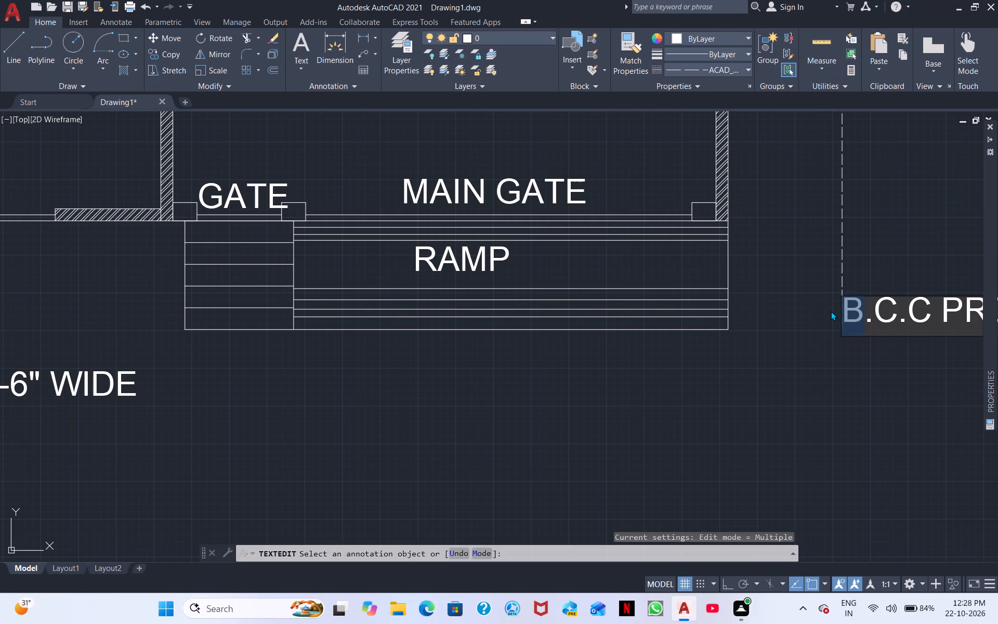
key("BackSpace")
key("r")
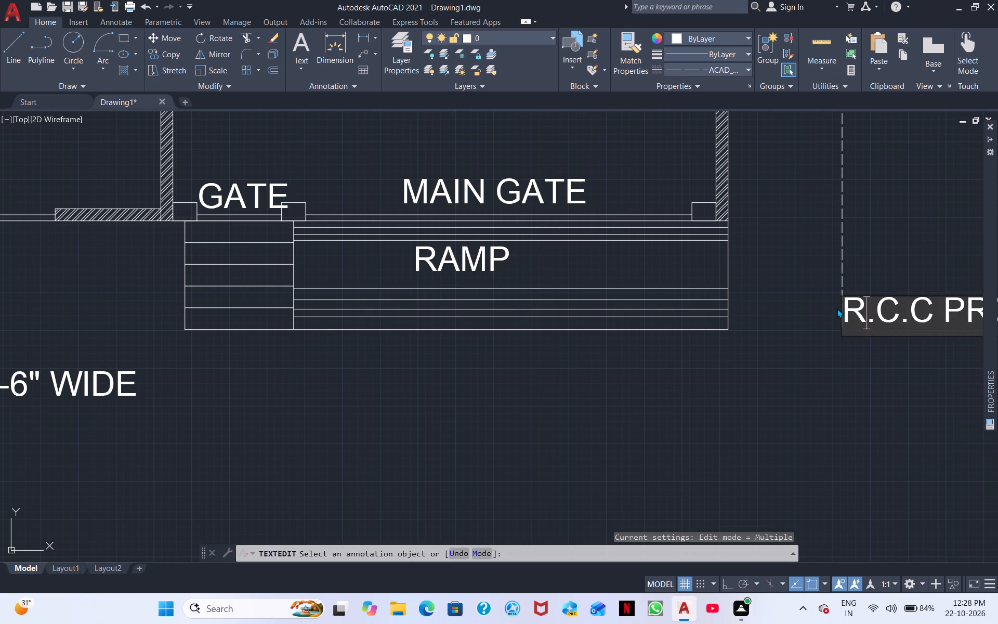
key("Return")
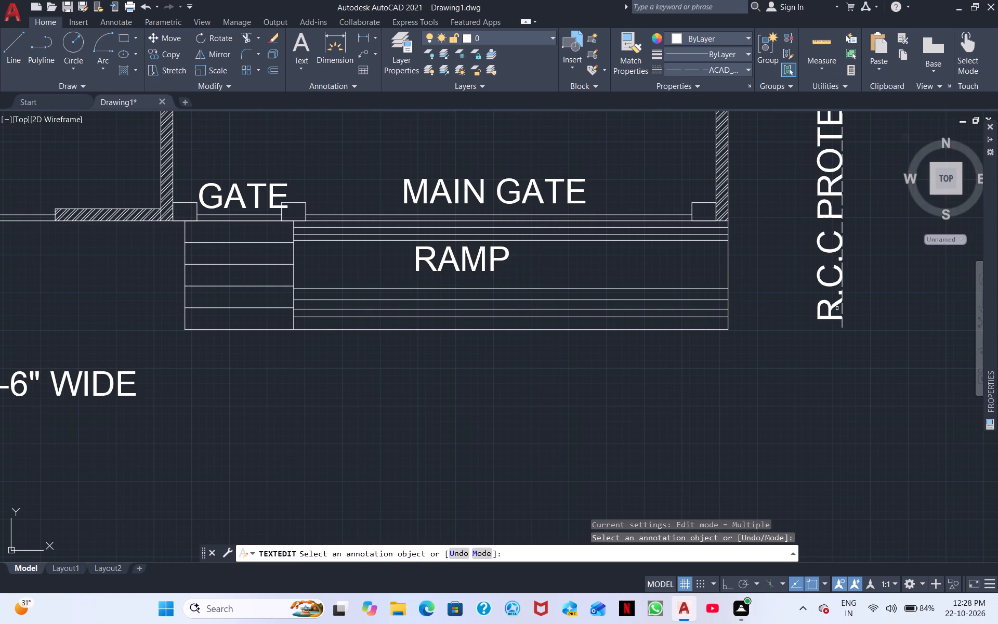
Change the vertical protection label beside the upper car porch and kitchen to start with R.C.C and finish text editing.
middle_click_drag(832, 319, 783, 623)
middle_click_drag(780, 287, 780, 498)
scroll(765, 370, "down", 3)
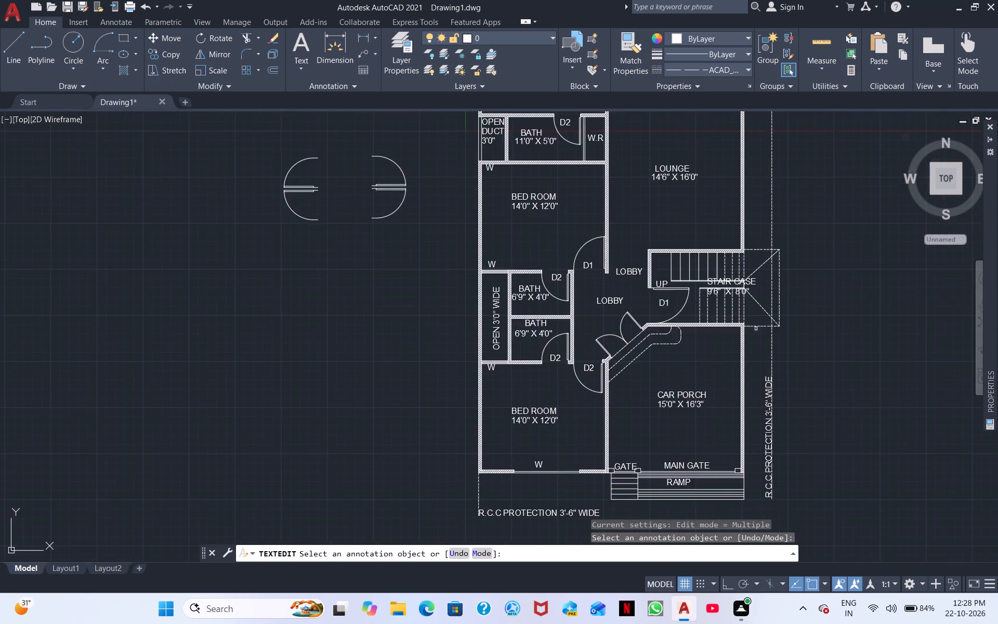
middle_click_drag(734, 286, 708, 565)
scroll(736, 285, "up", 3)
middle_click_drag(811, 412, 726, 201)
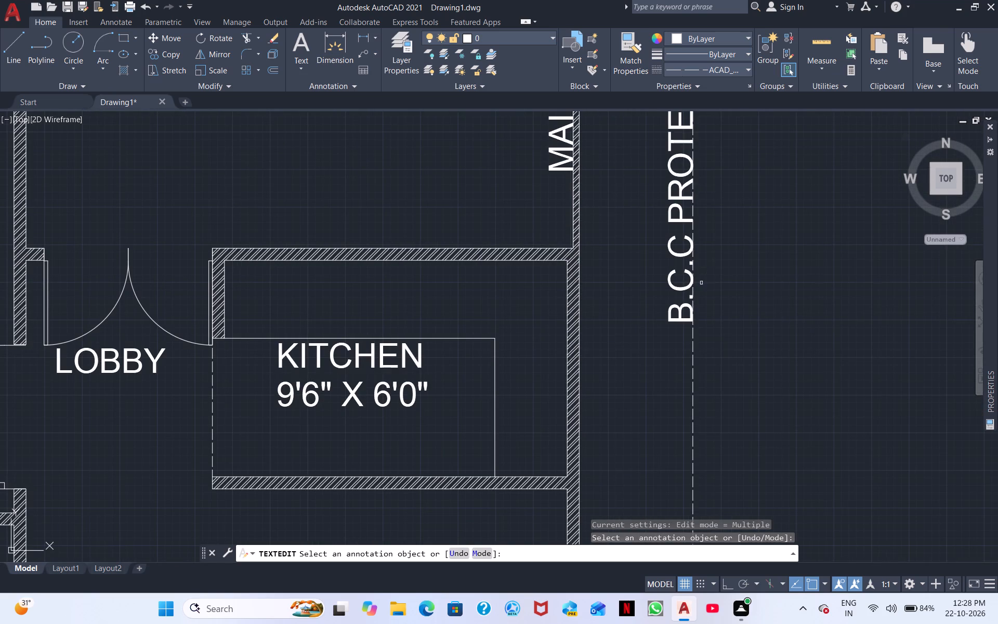
double_click(679, 318)
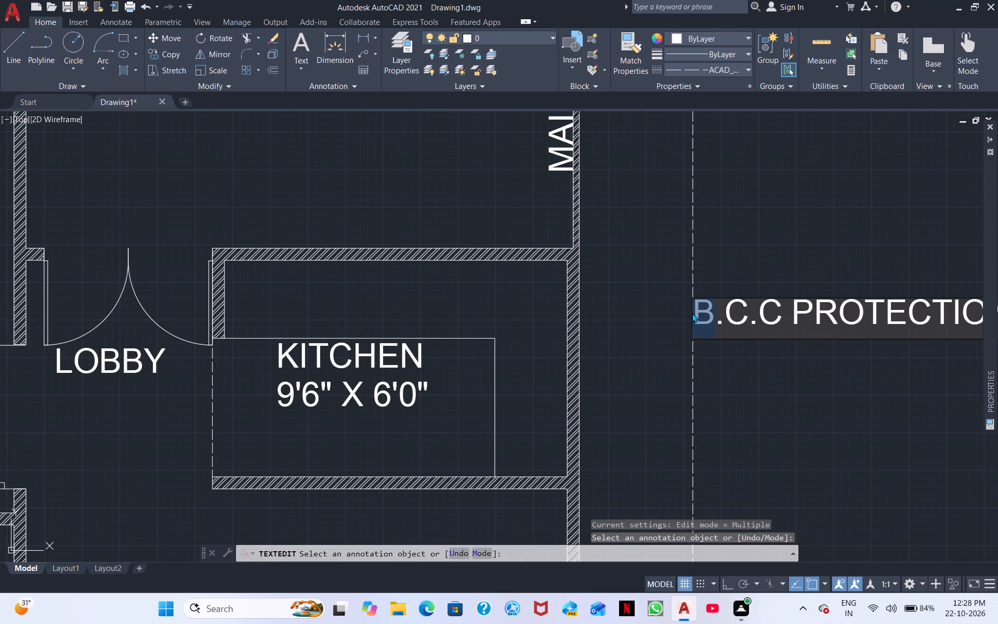
key("BackSpace")
key("r")
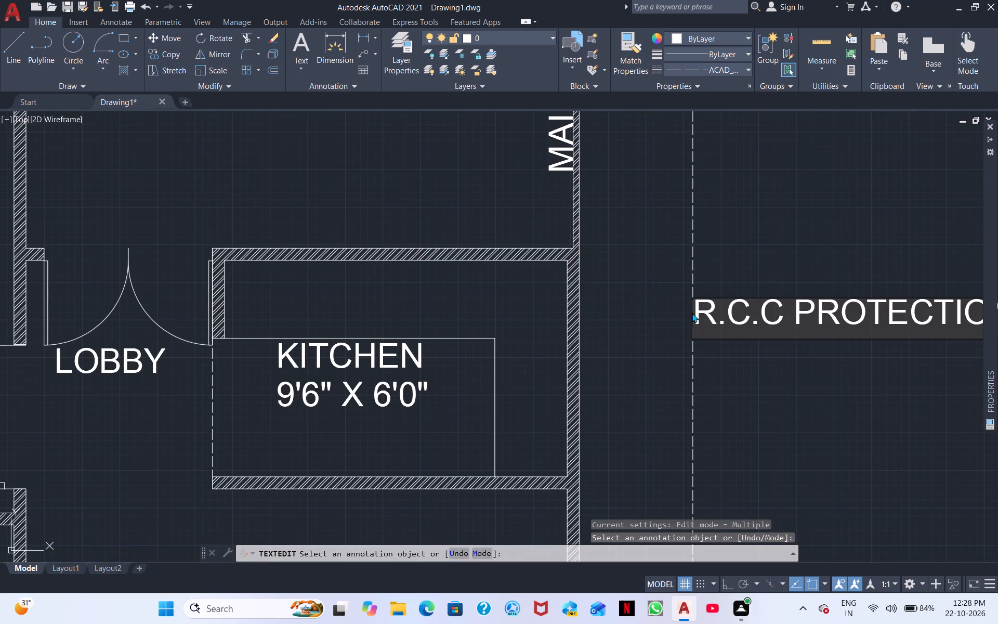
left_click(705, 359)
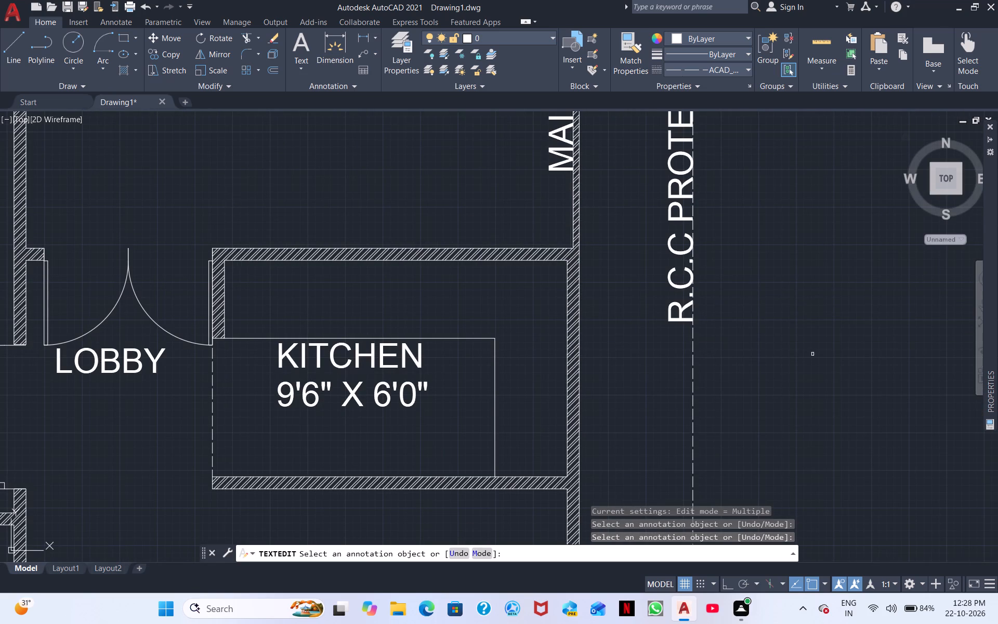
right_click(810, 350)
left_click(865, 350)
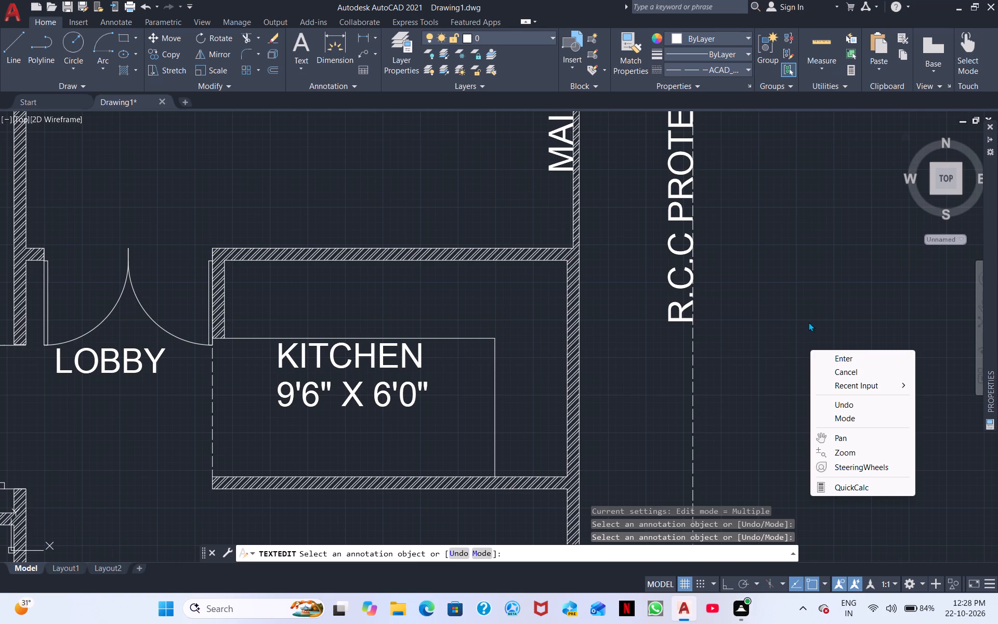
left_click(837, 358)
Erase the leftover OPEN DUCT text lying outside the plan above the servant room.
scroll(792, 322, "down", 3)
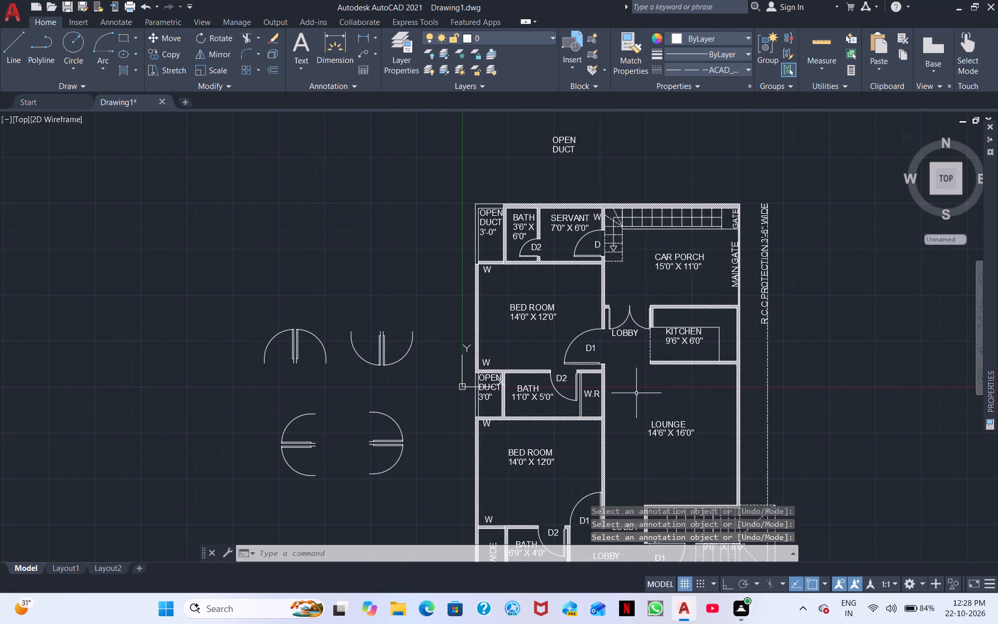
middle_click_drag(635, 394, 634, 256)
scroll(617, 283, "down", 1)
middle_click_drag(610, 306, 587, 485)
middle_click_drag(587, 485, 595, 411)
left_click(583, 226)
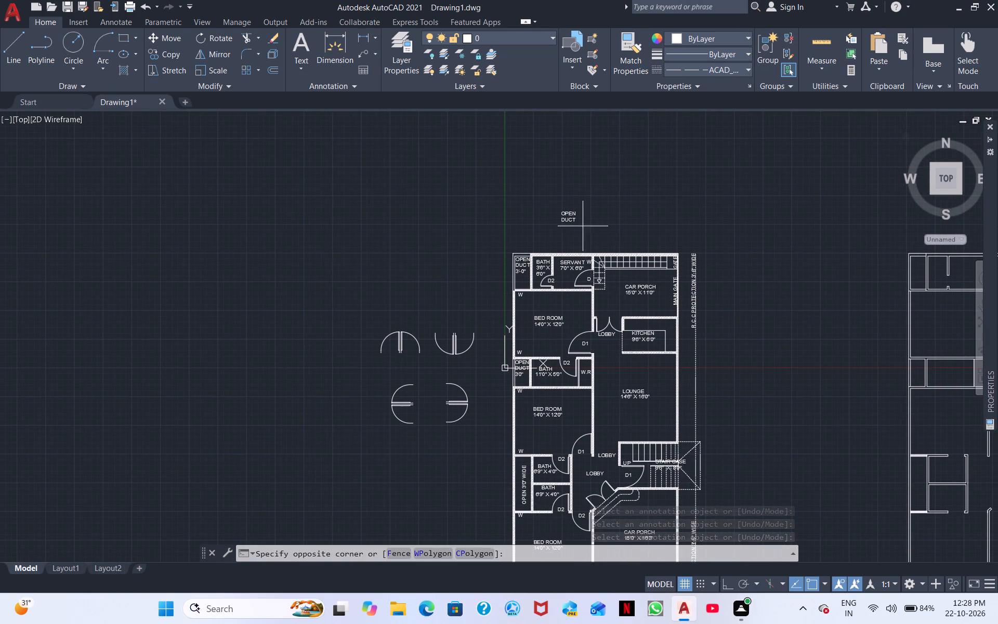
left_click(553, 209)
right_click(553, 209)
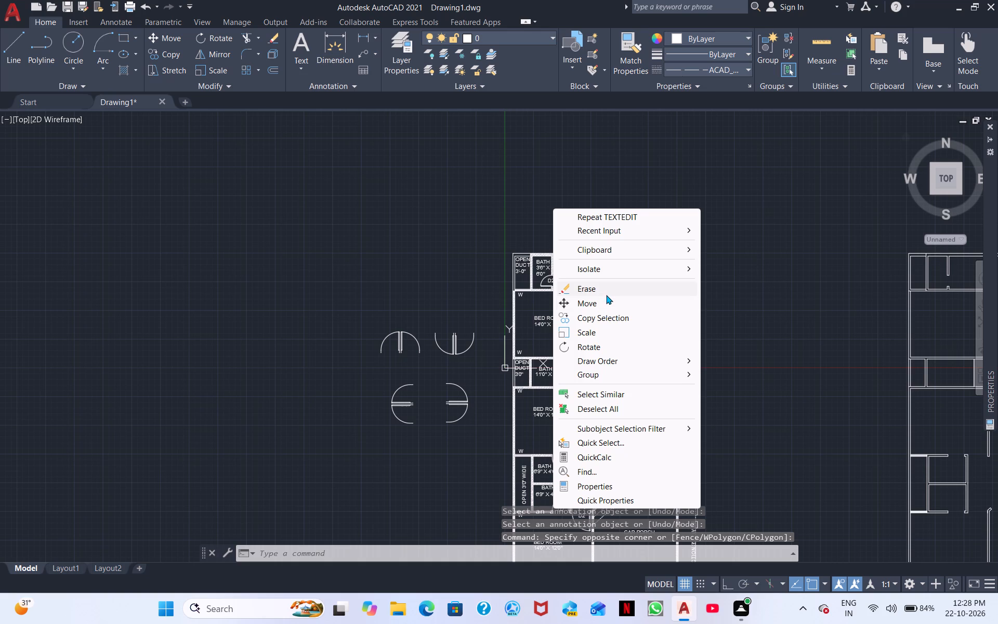
left_click(606, 291)
Examine the labelled plan's lower end around the ramp and R.C.C PROTECTION labels, and the overall layout of both plans.
scroll(606, 291, "down", 2)
middle_click_drag(688, 356, 659, 329)
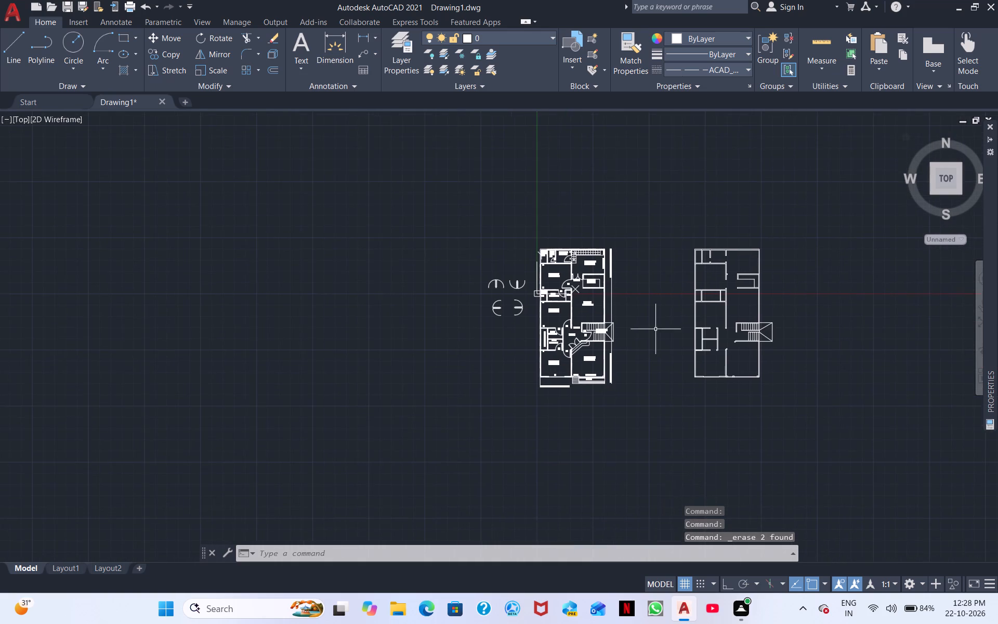
scroll(655, 330, "up", 2)
middle_click_drag(632, 378, 609, 308)
scroll(597, 349, "up", 2)
middle_click_drag(563, 371, 767, 288)
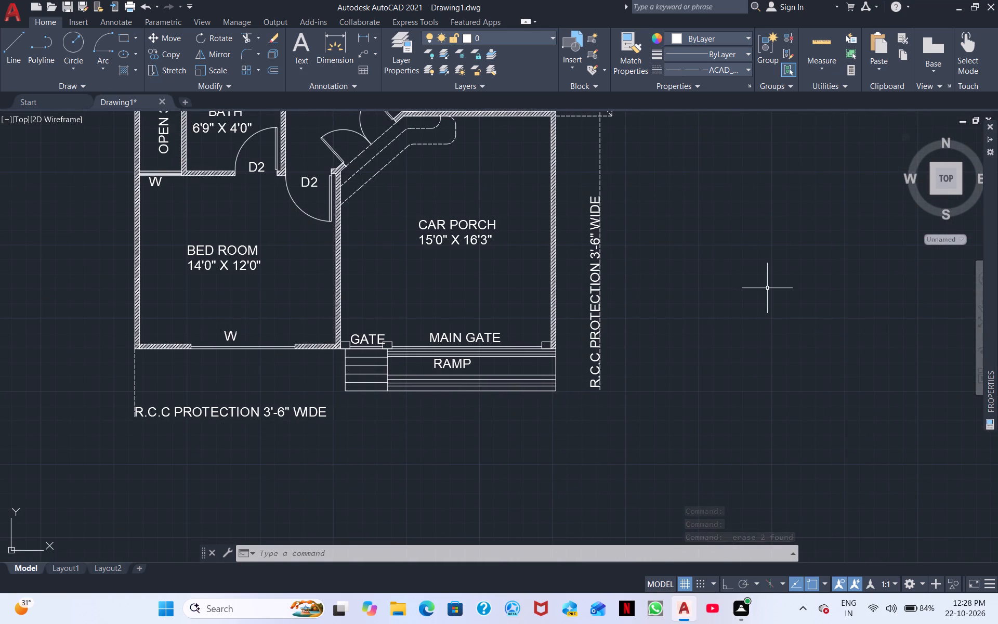
scroll(767, 288, "down", 2)
middle_click_drag(772, 294, 610, 339)
scroll(610, 339, "down", 2)
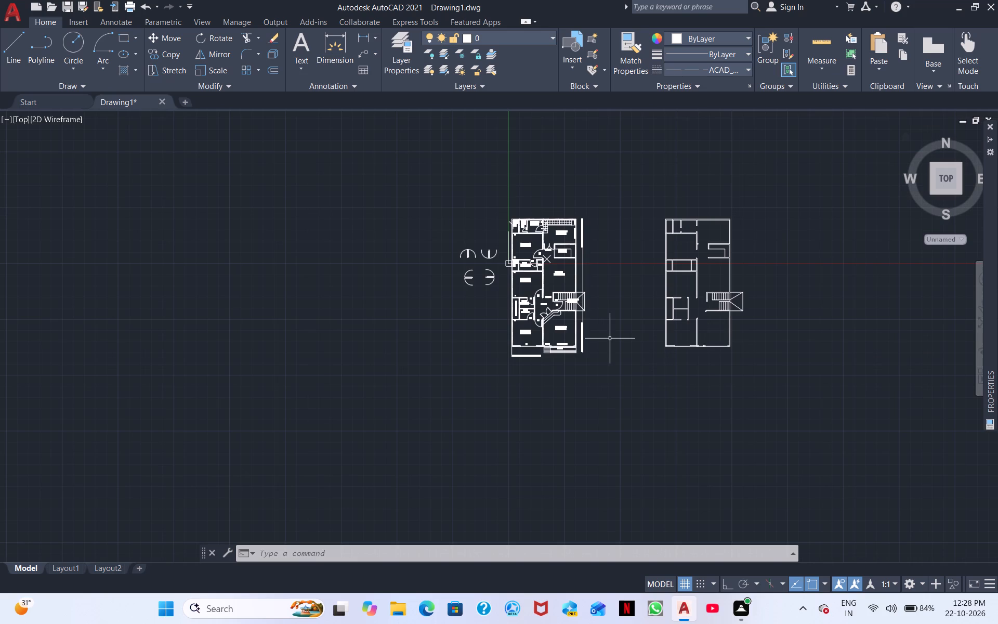
Erase the second plan's dashed landing edges and diagonals beyond the outer wall, plus each stair flight's two outermost dashed treads.
scroll(633, 342, "up", 2)
middle_click_drag(702, 354, 453, 406)
scroll(634, 293, "up", 3)
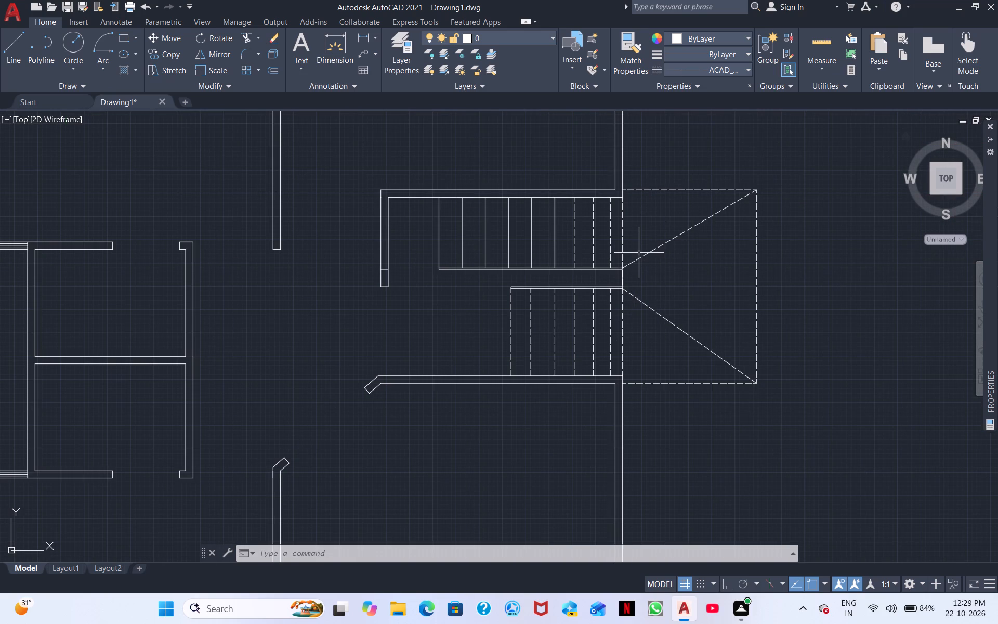
left_click(753, 420)
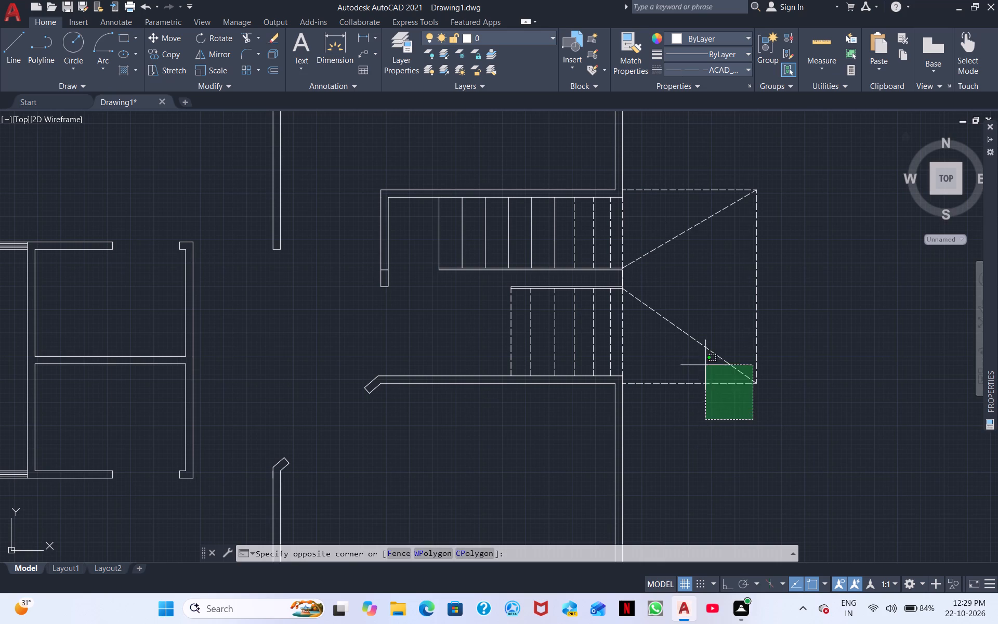
left_click(655, 162)
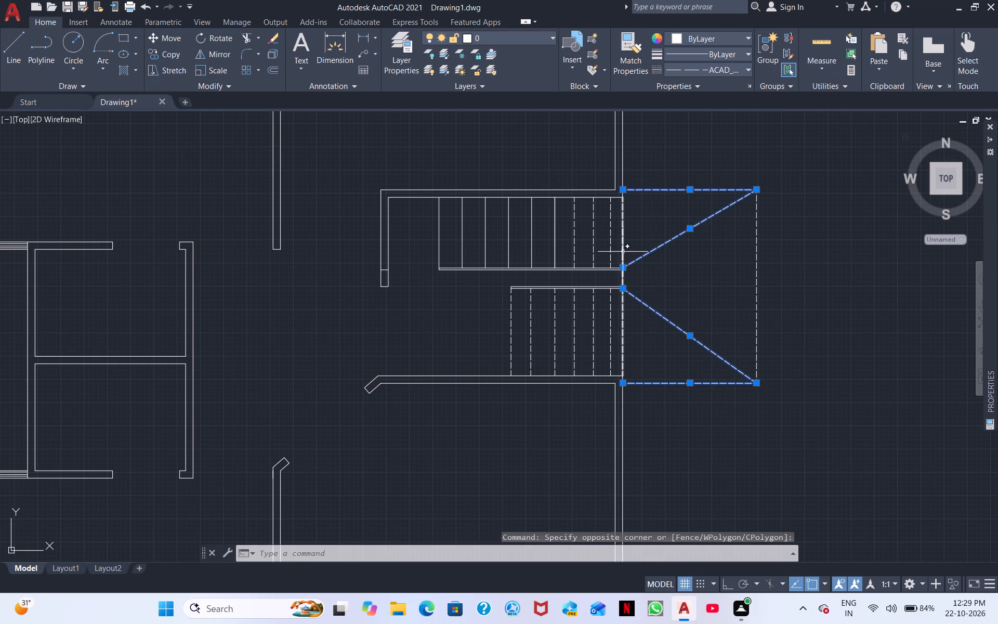
scroll(623, 252, "up", 3)
left_click_drag(638, 253, 632, 253)
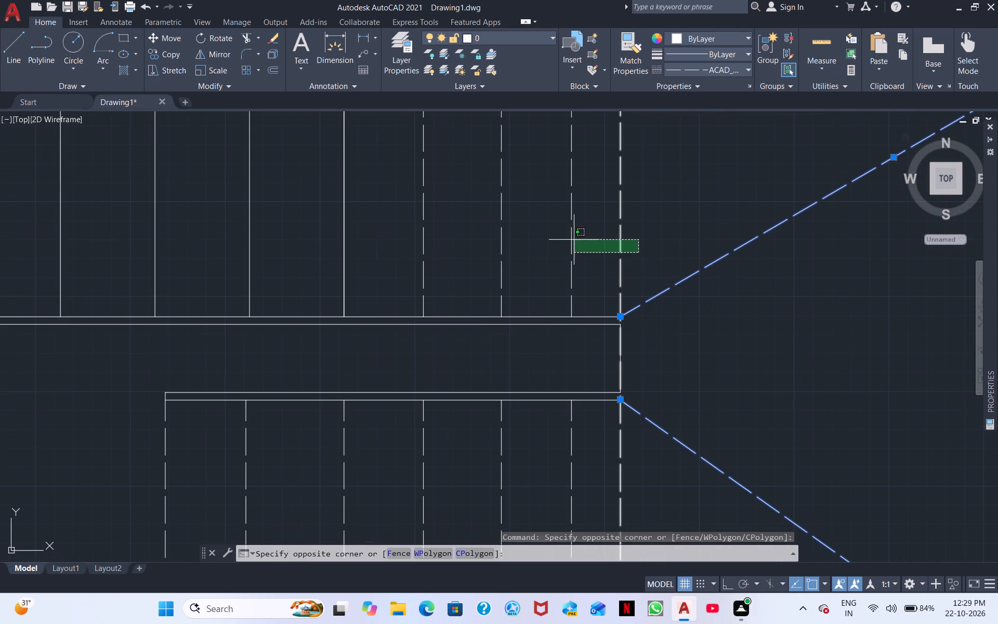
left_click(558, 237)
middle_click_drag(733, 394, 750, 220)
left_click_drag(700, 365, 610, 348)
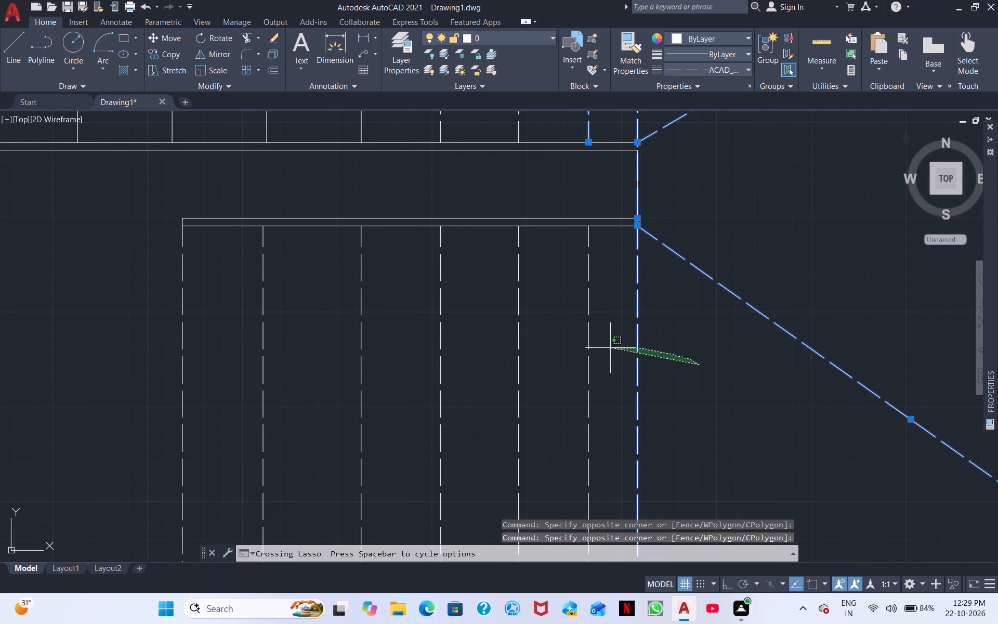
left_click_drag(610, 348, 501, 344)
scroll(495, 344, "down", 3)
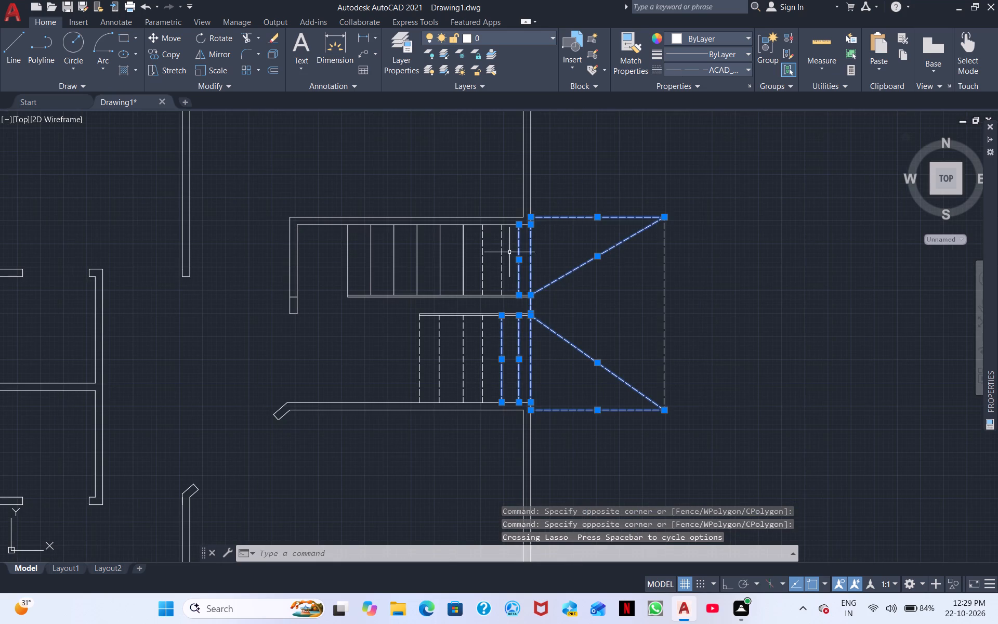
left_click(502, 254)
right_click(673, 311)
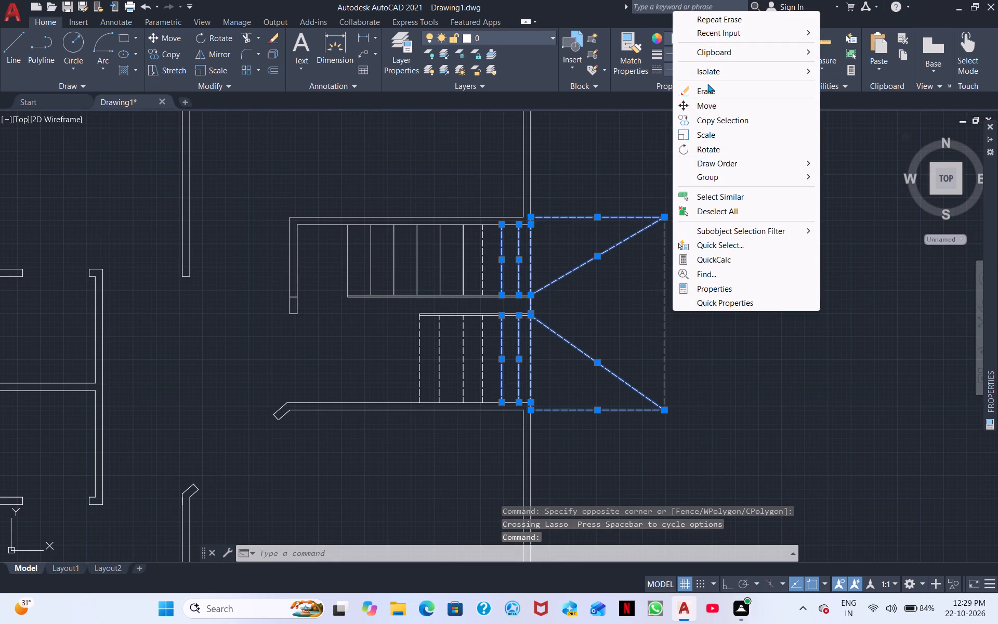
left_click(704, 93)
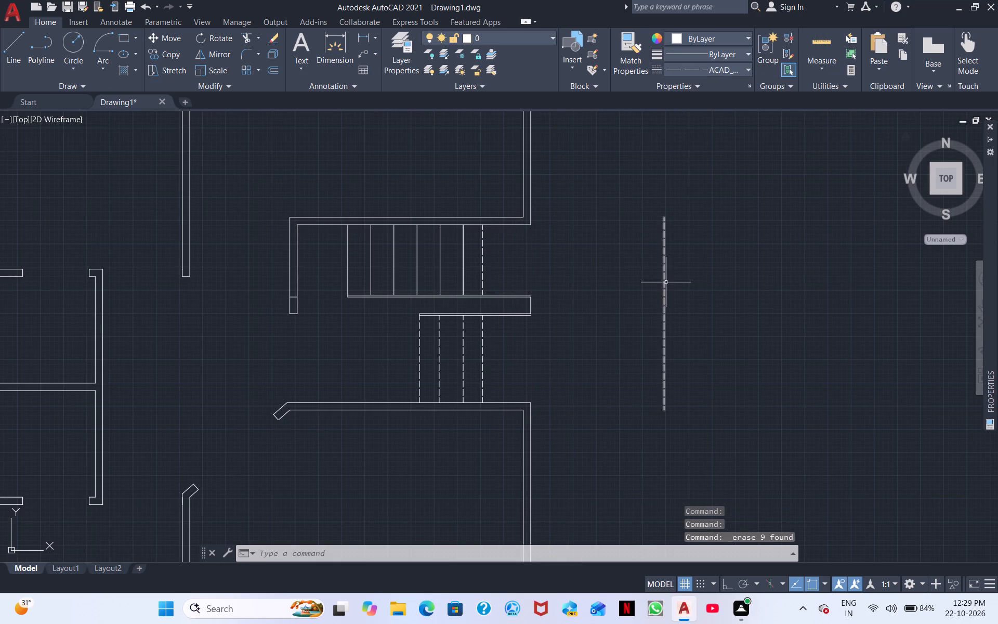
Erase the remaining vertical dashed line of the old landing outline outside the outer wall.
left_click(666, 282)
right_click(763, 283)
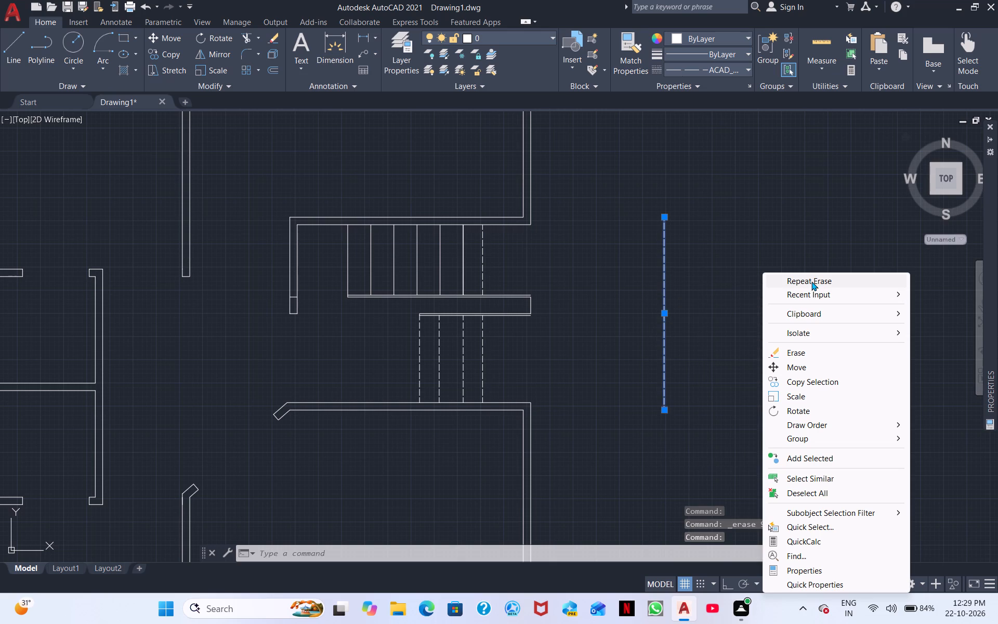
left_click(811, 281)
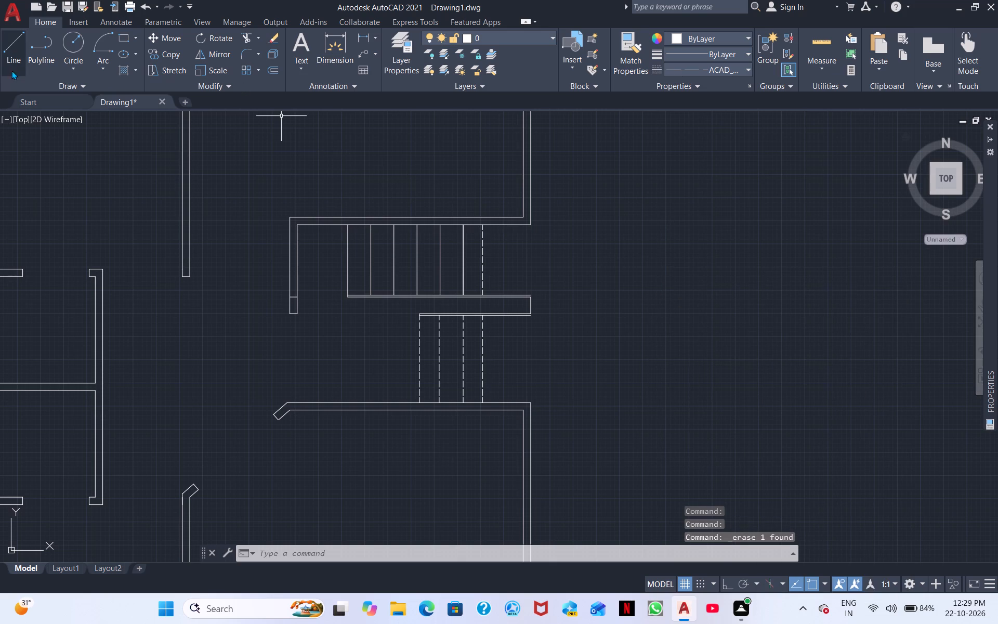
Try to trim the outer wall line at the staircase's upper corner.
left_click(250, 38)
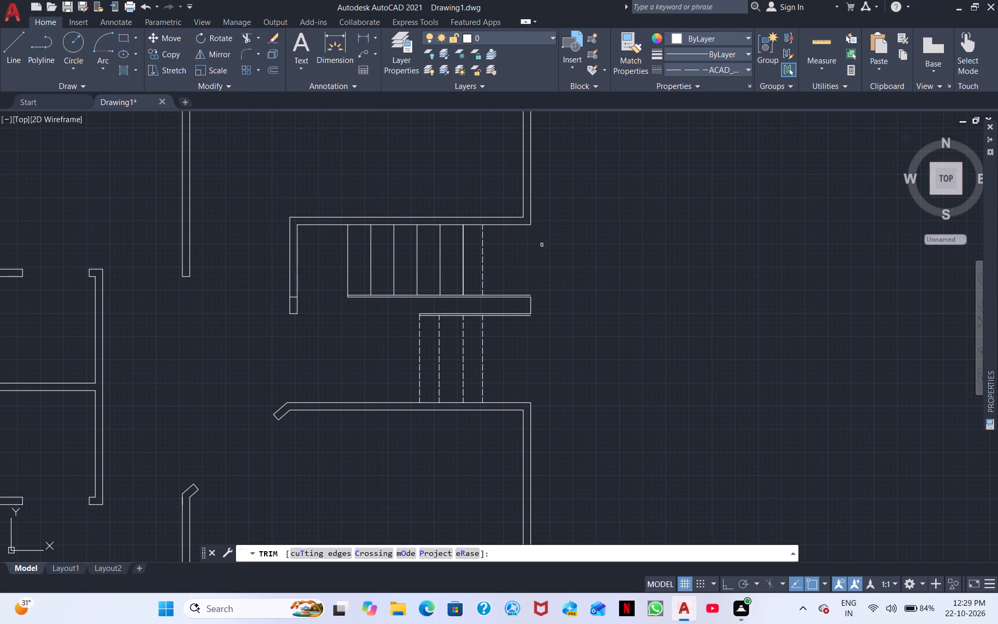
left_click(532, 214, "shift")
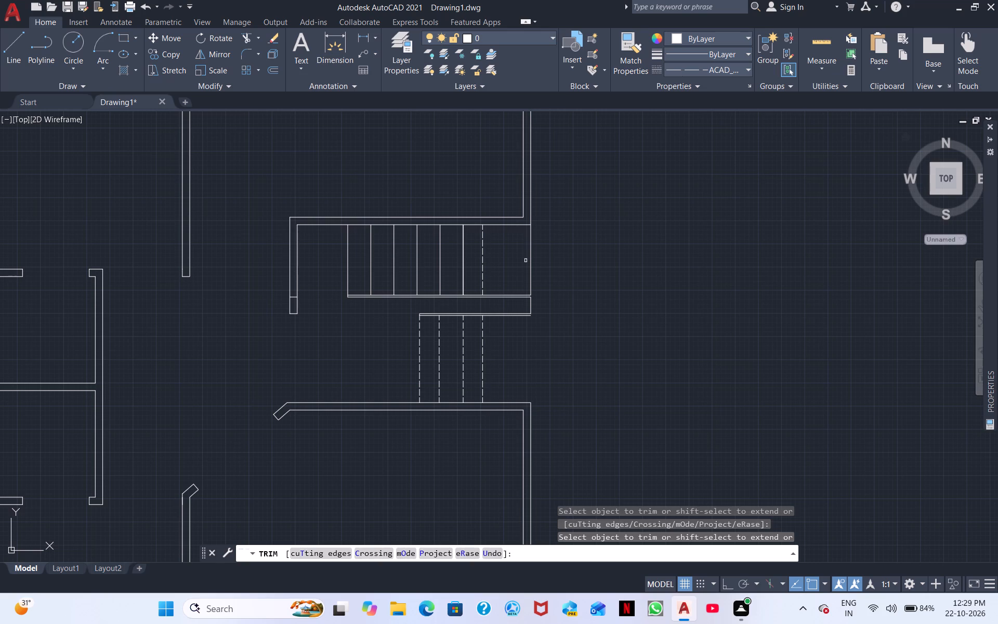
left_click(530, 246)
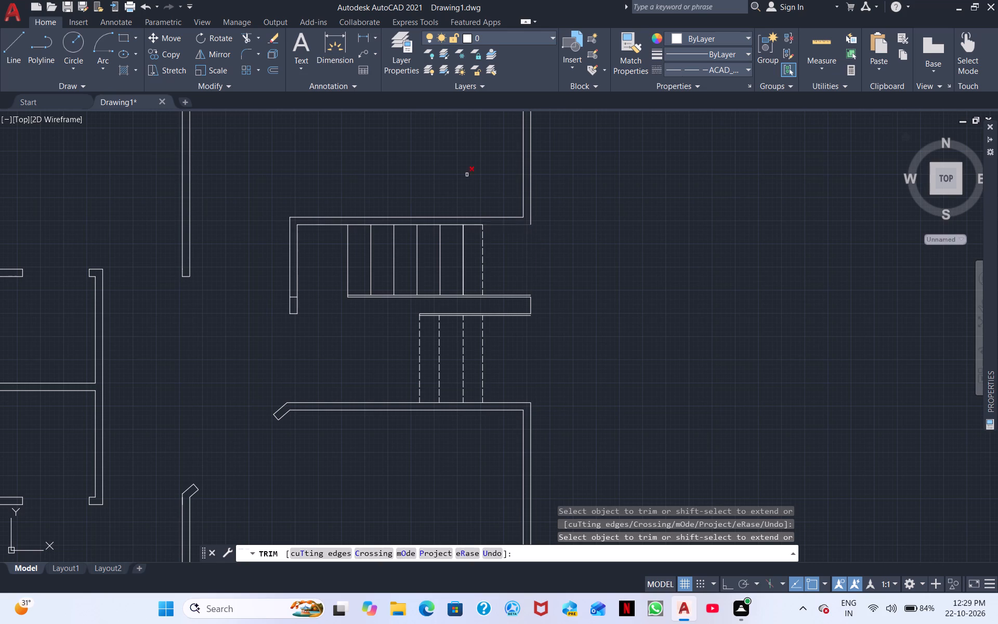
Set the current linetype to ByLayer for drawing new solid lines.
left_click(18, 43)
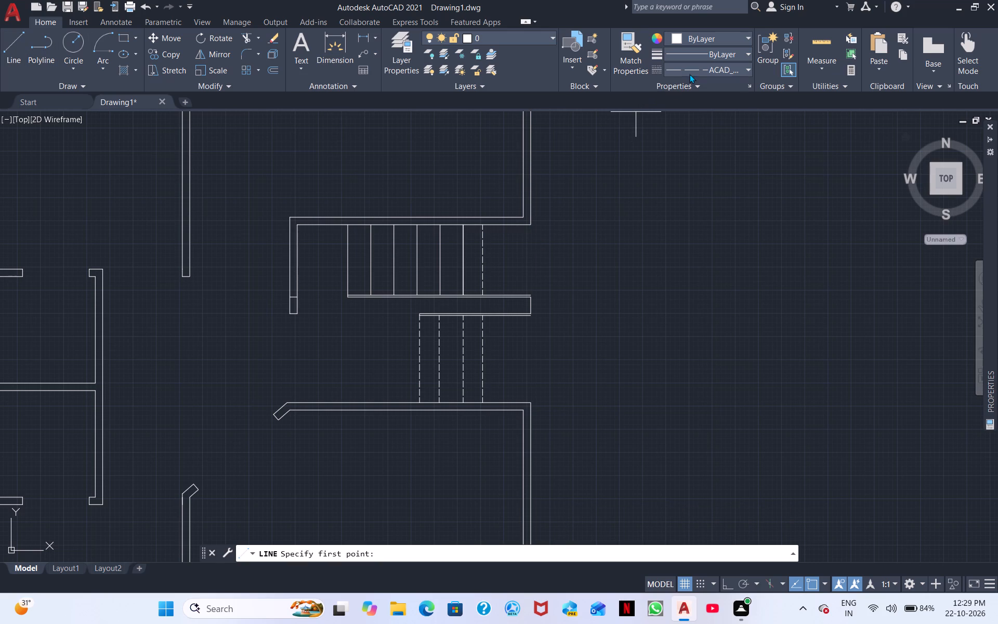
left_click(703, 60)
left_click(711, 70)
left_click(711, 70)
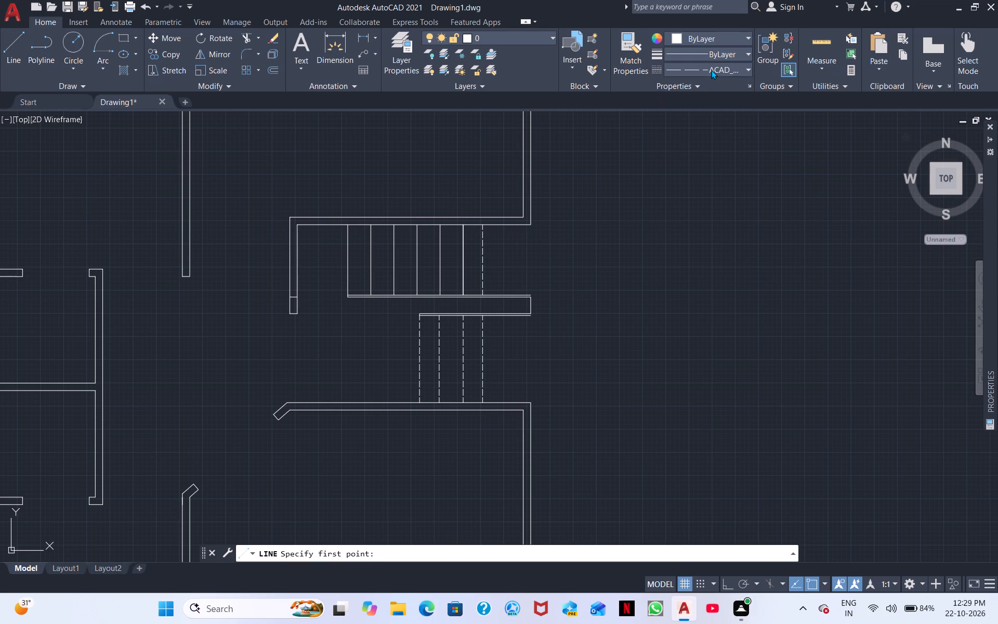
left_click(713, 82)
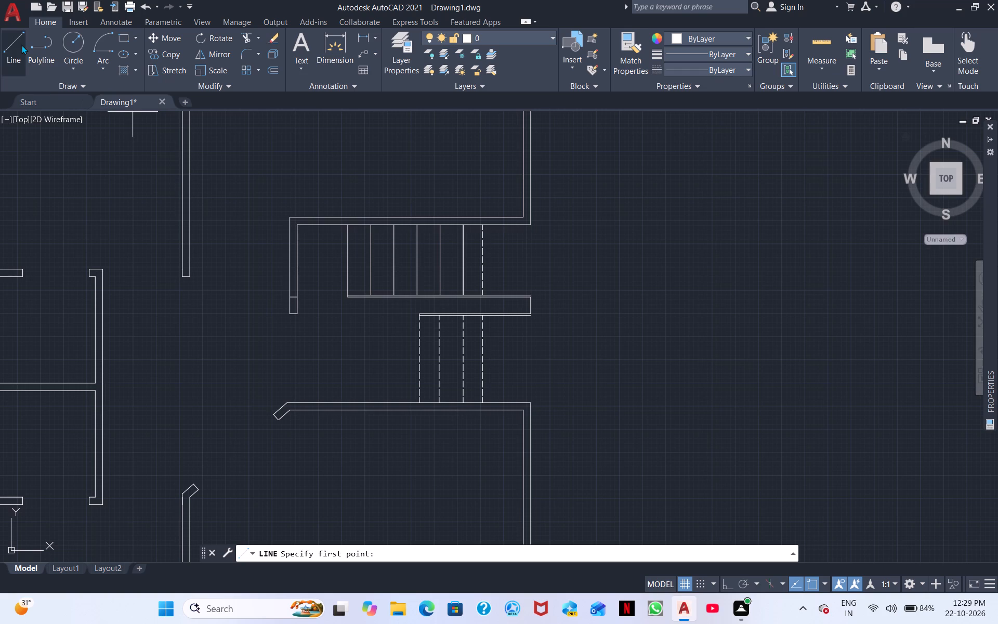
left_click(21, 45)
left_click(723, 68)
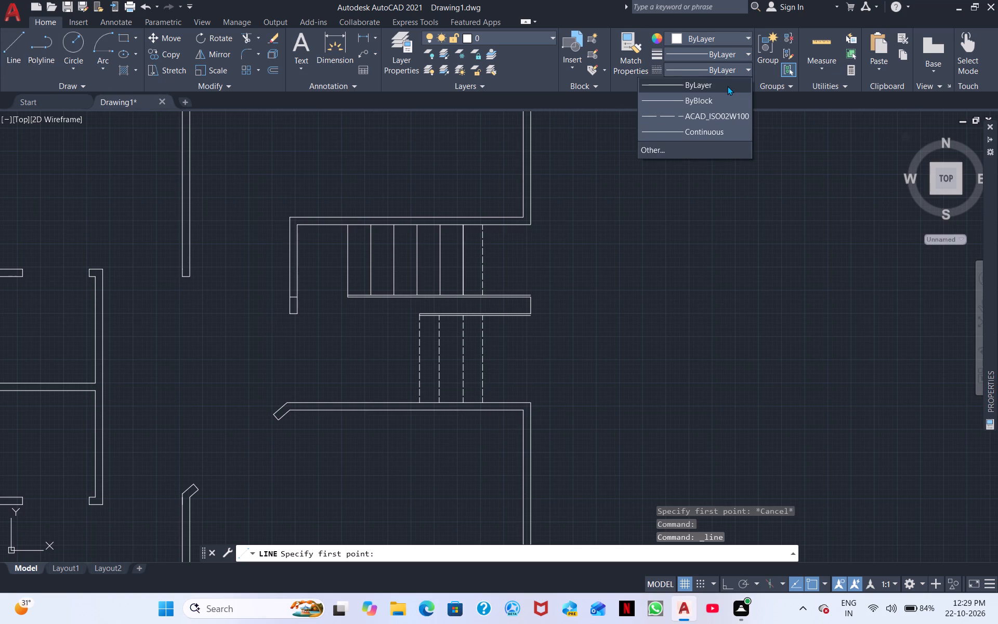
left_click(727, 86)
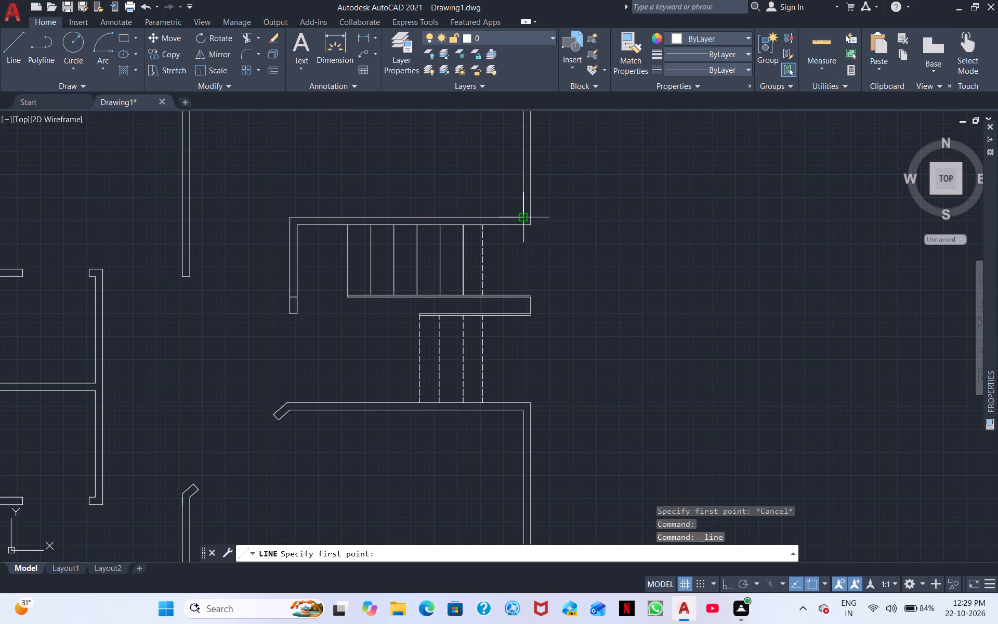
With Ortho on, draw a three-sided landing projection about 10 1/2" beyond the outer wall, spanning the staircase's upper and lower walls.
scroll(530, 216, "up", 3)
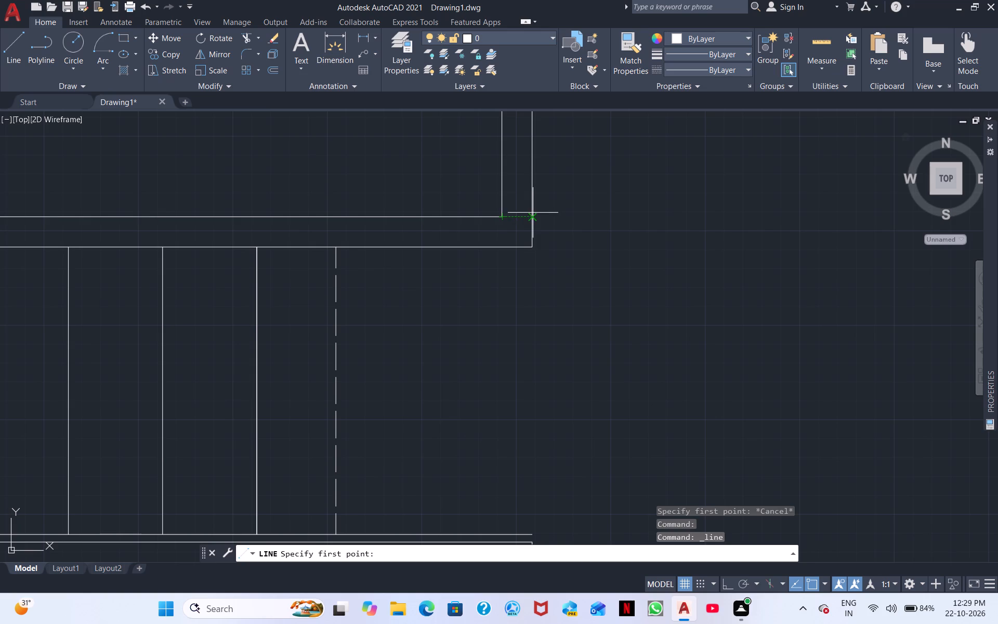
left_click(533, 214)
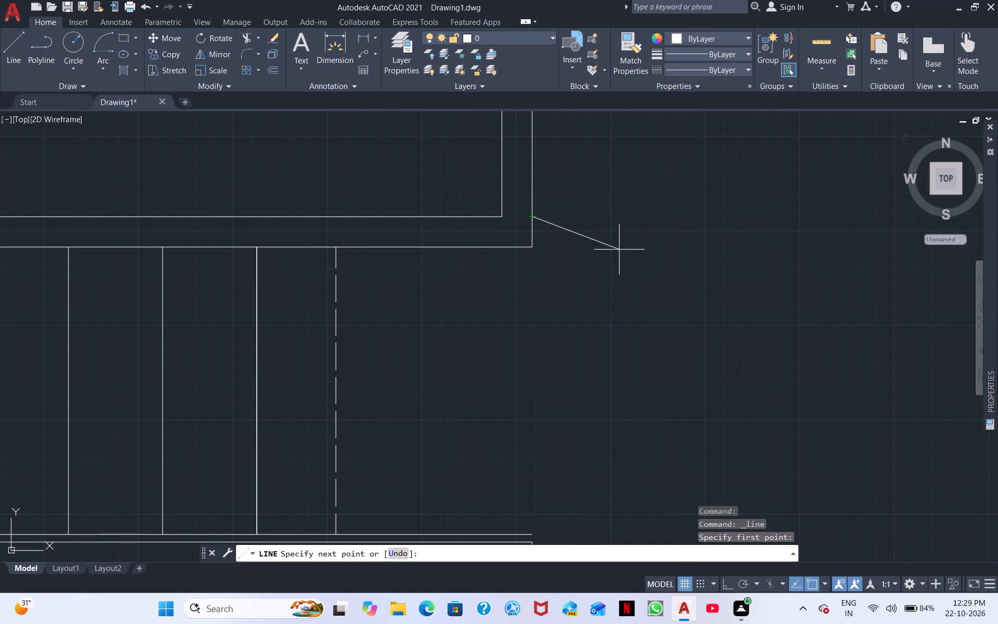
left_click(723, 583)
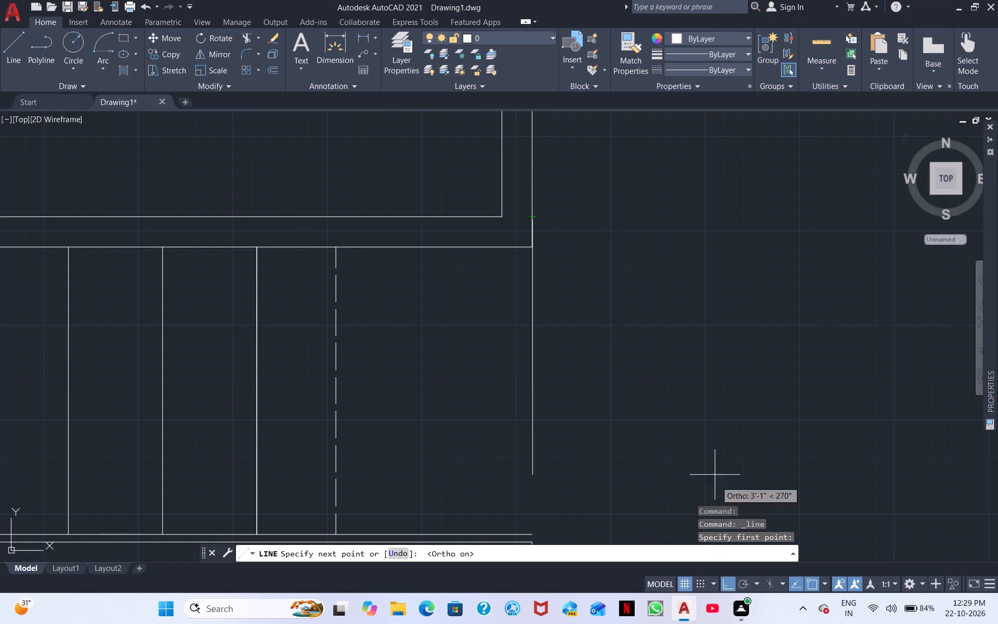
left_click(611, 223)
scroll(613, 378, "down", 3)
middle_click_drag(621, 392, 613, 224)
scroll(613, 221, "up", 1)
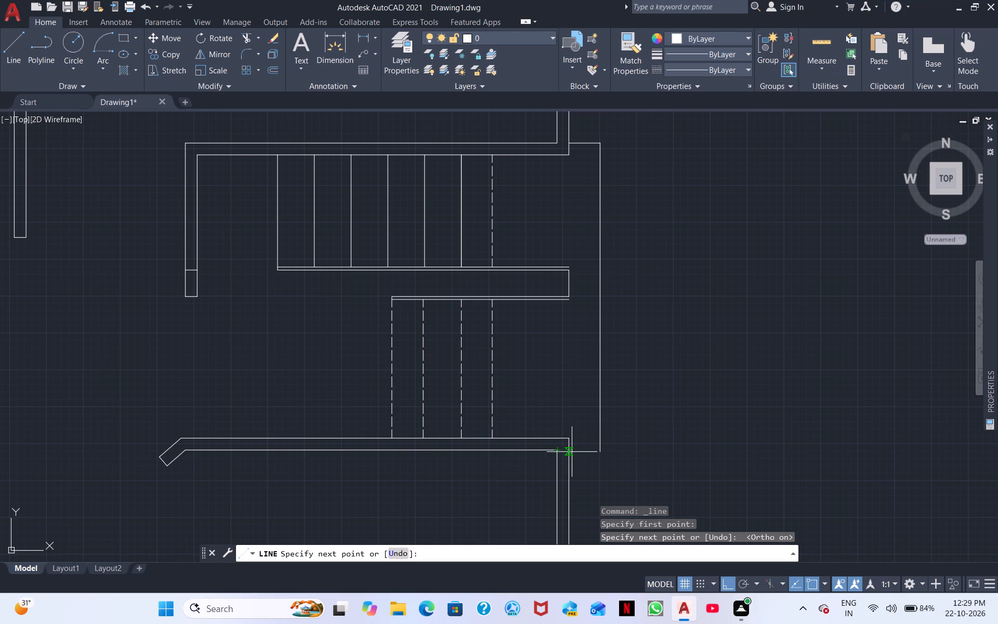
scroll(570, 450, "up", 3)
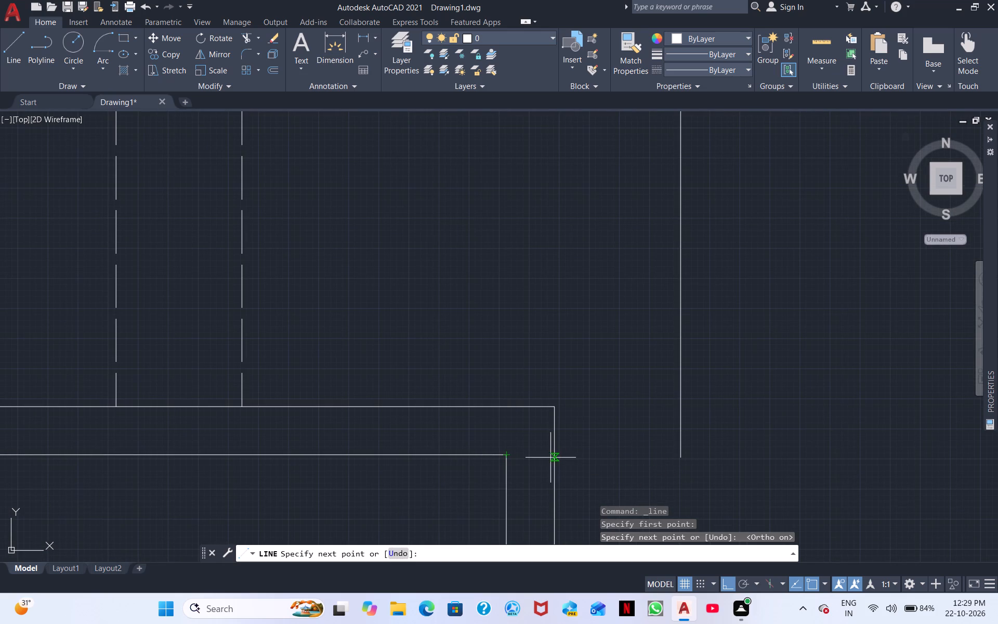
left_click(681, 454)
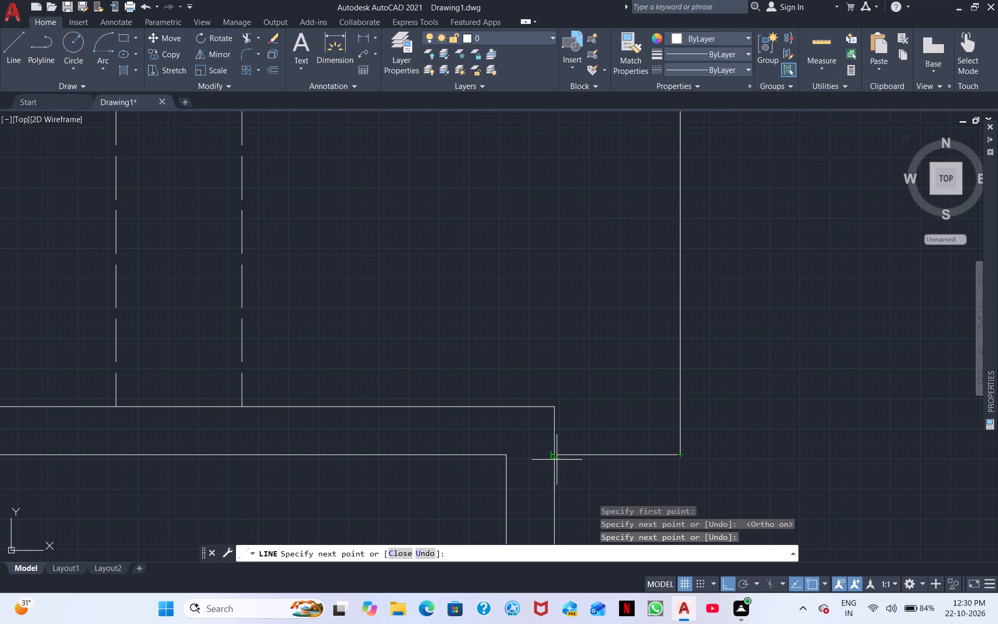
left_click(556, 452)
key("Escape")
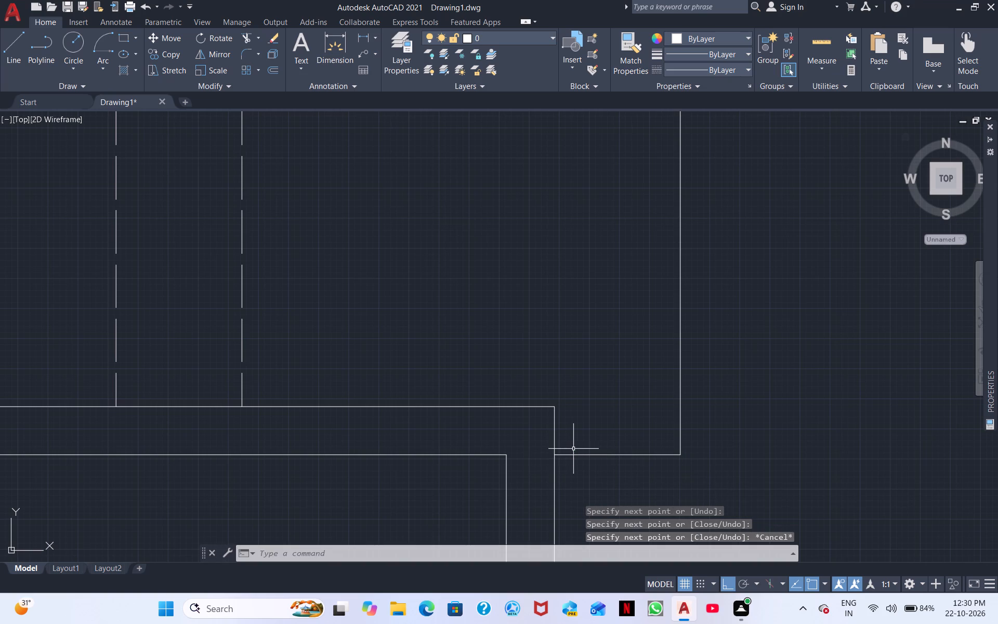
Offset the landing projection's lower, upper and outer vertical lines 4" inward to form its wall thickness.
key("o")
key("space")
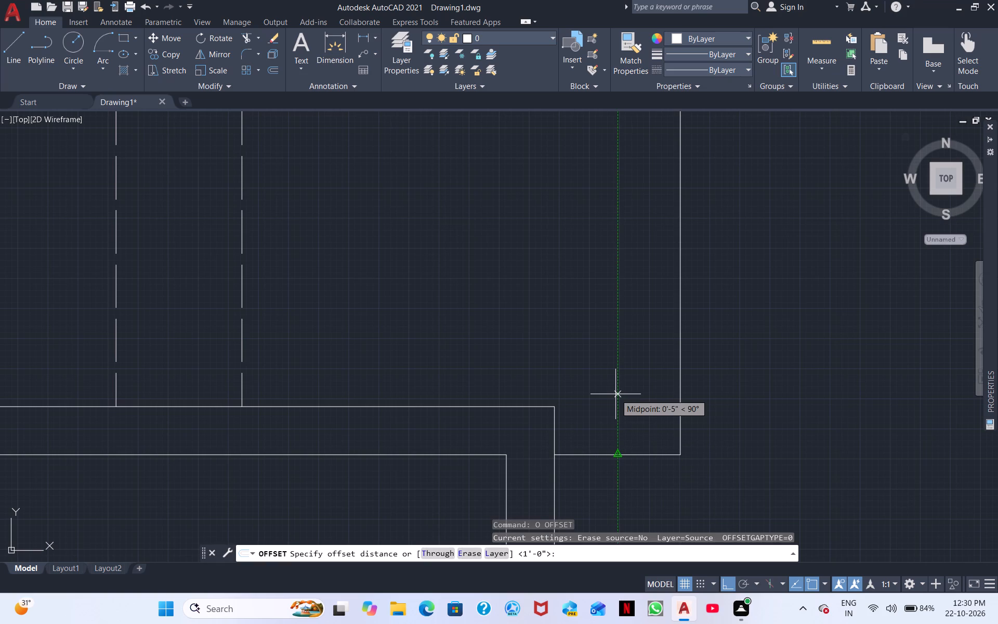
type("4\"")
key("Return")
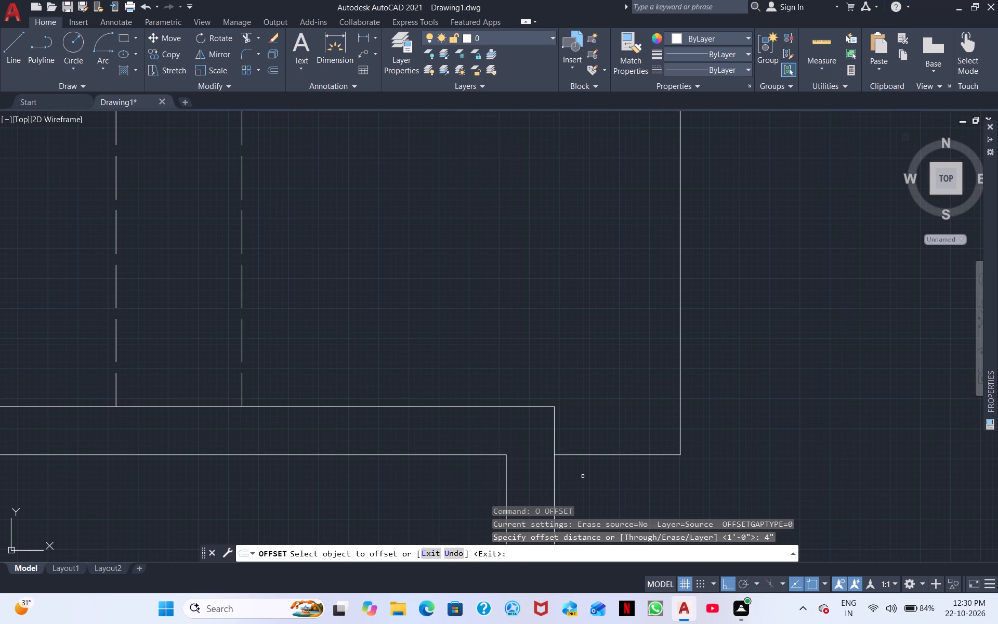
left_click(605, 455)
left_click(607, 437)
middle_click_drag(598, 352, 596, 493)
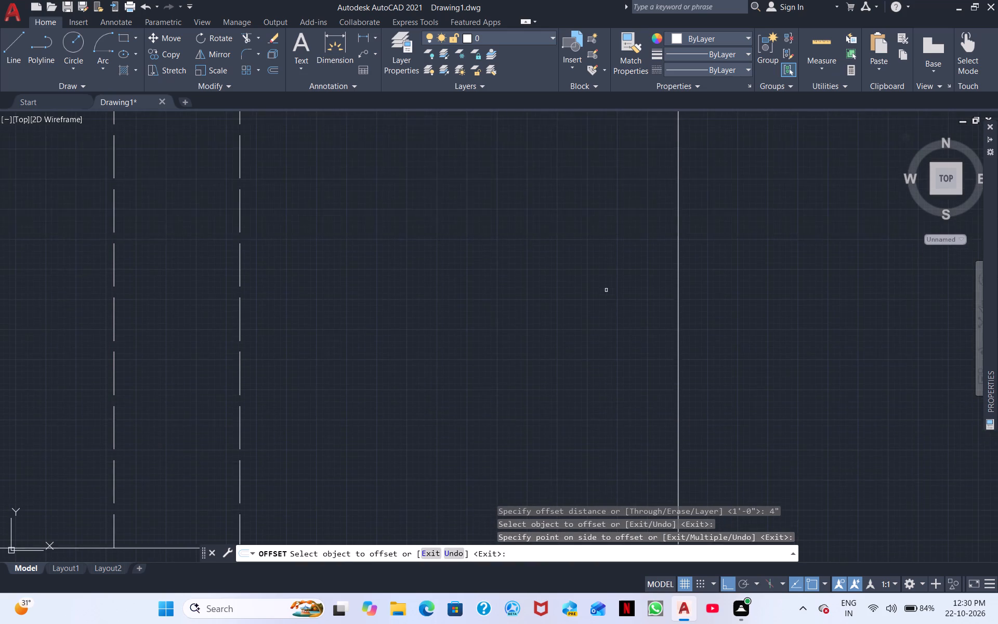
scroll(605, 289, "down", 2)
scroll(592, 133, "up", 1)
middle_click_drag(590, 162, 586, 373)
scroll(581, 262, "down", 2)
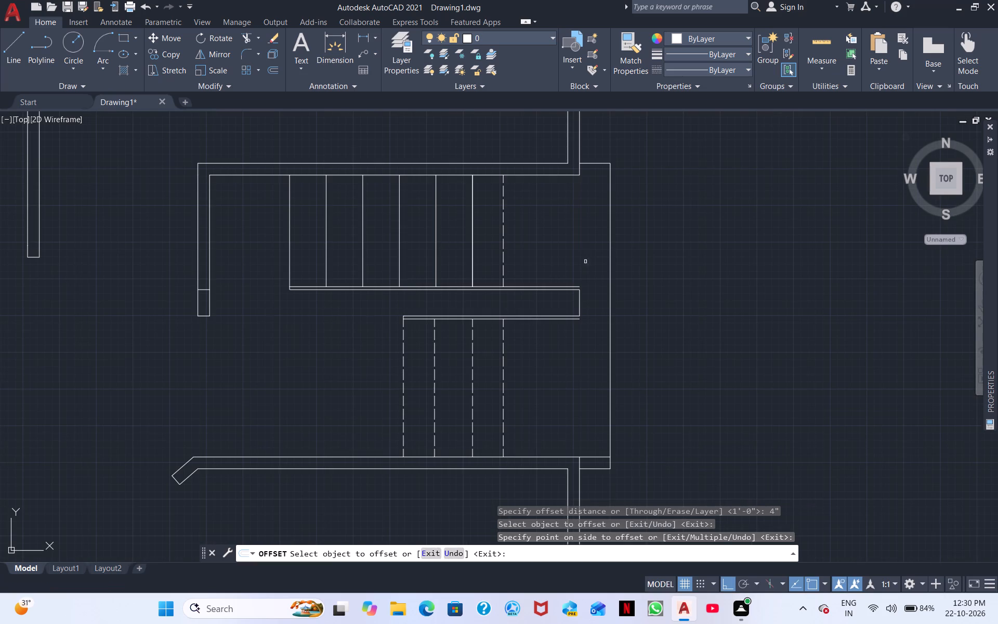
left_click(593, 164)
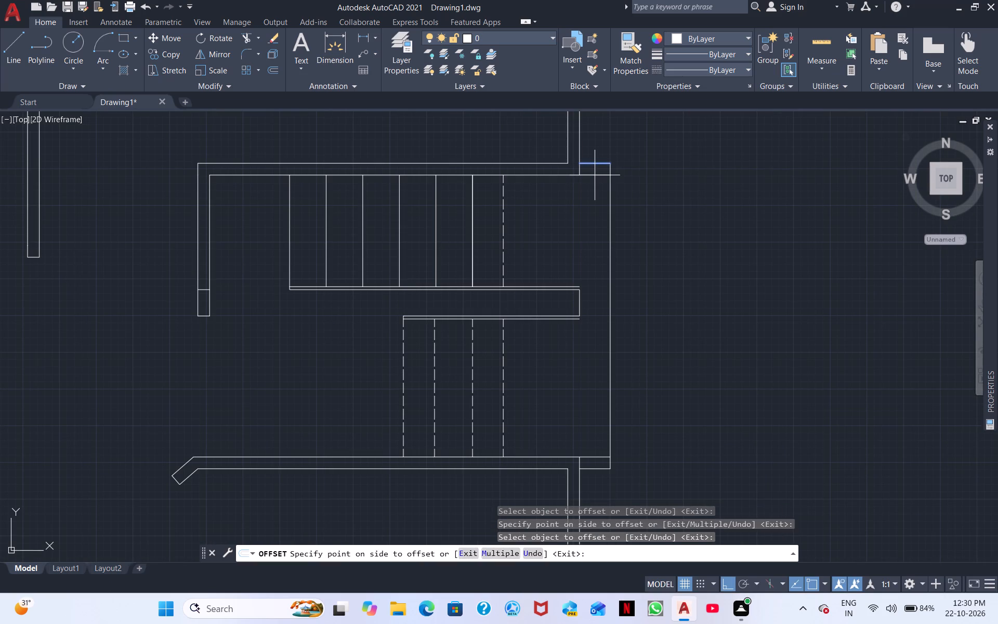
left_click(595, 175)
left_click(609, 202)
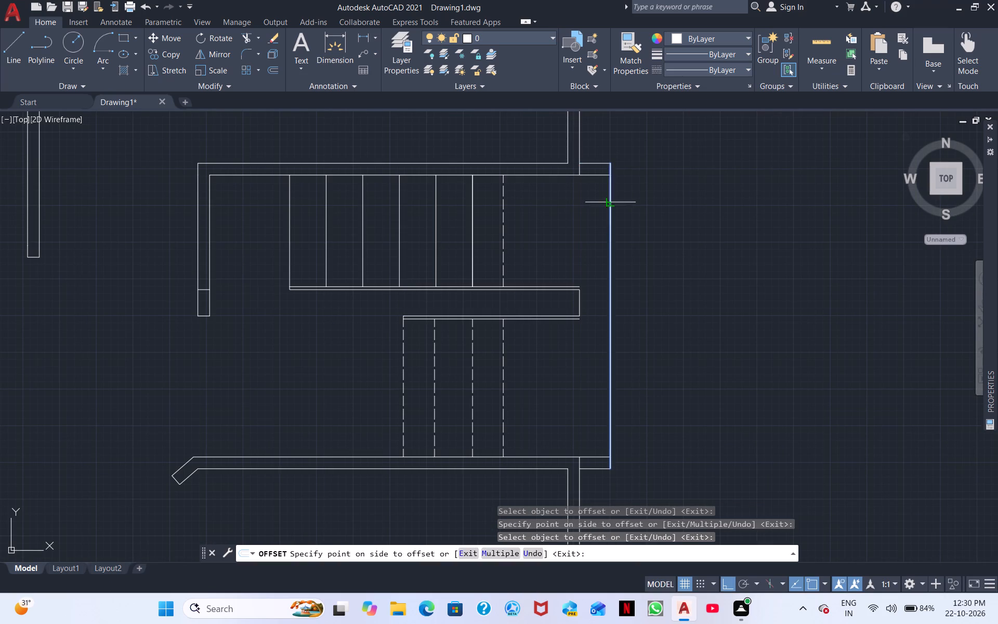
left_click(600, 209)
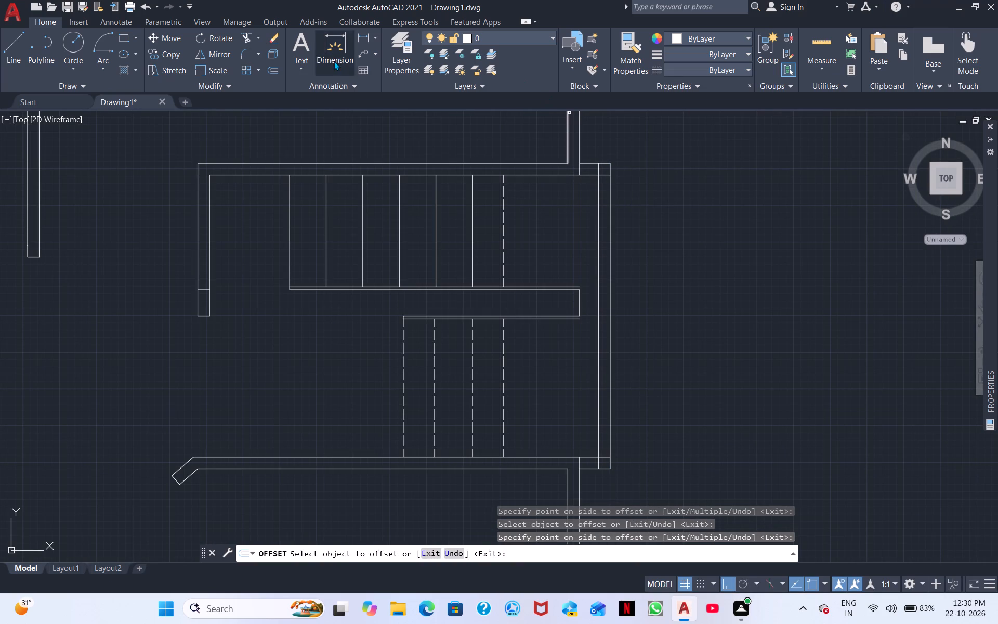
Trim the outer wall line at the projection's upper junction and the overlapping wall line ends at the landing's two outer corners.
left_click(244, 39)
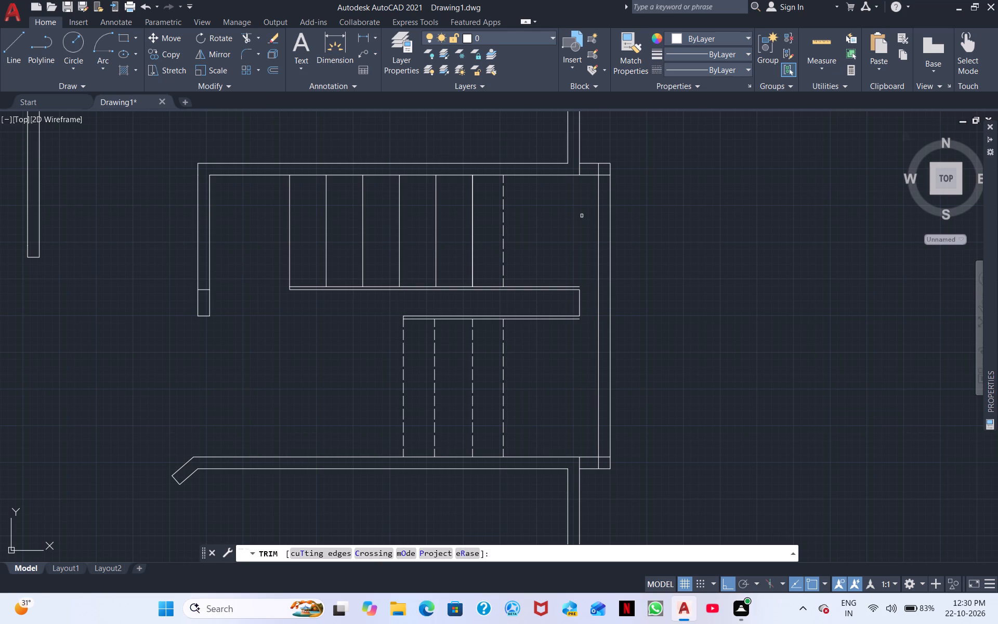
left_click(580, 169)
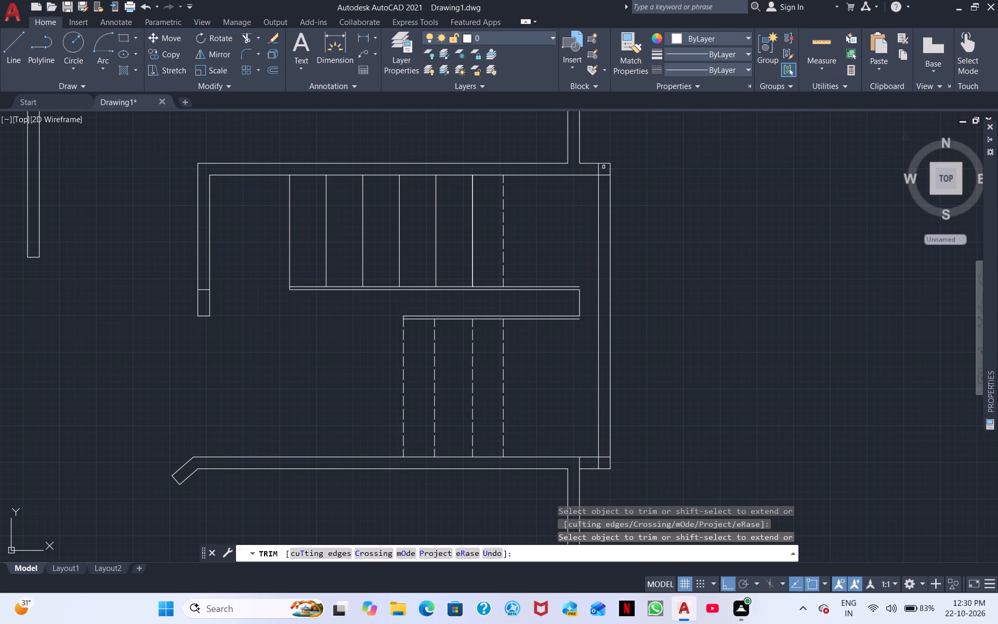
left_click(597, 171)
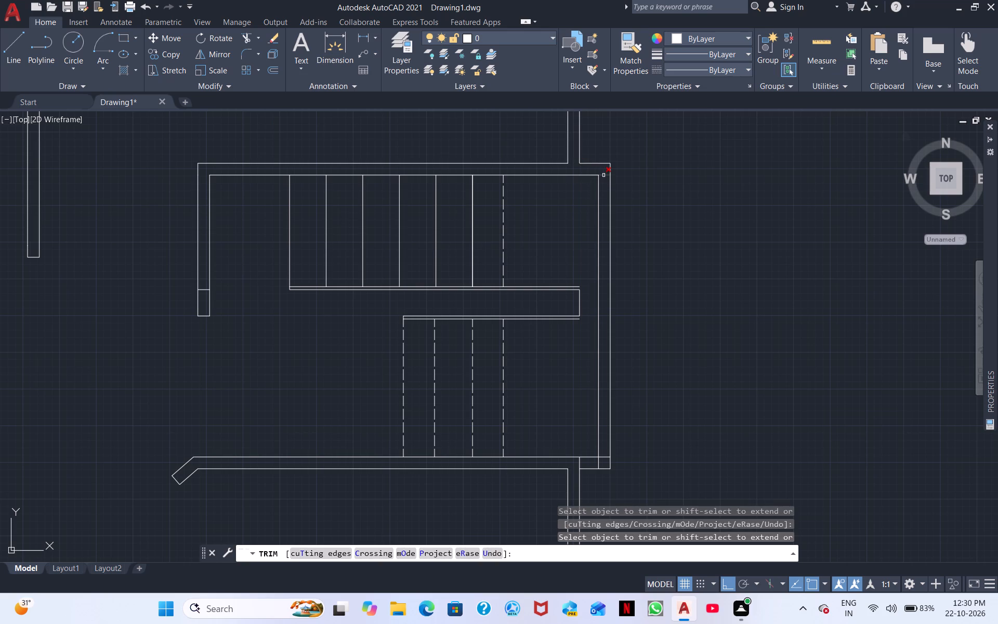
left_click(603, 175)
left_click(598, 464)
left_click(602, 457)
Draw solid vertical lines joining the upper flight's dashed end riser to the lower flight's end riser across both railings.
left_click(14, 37)
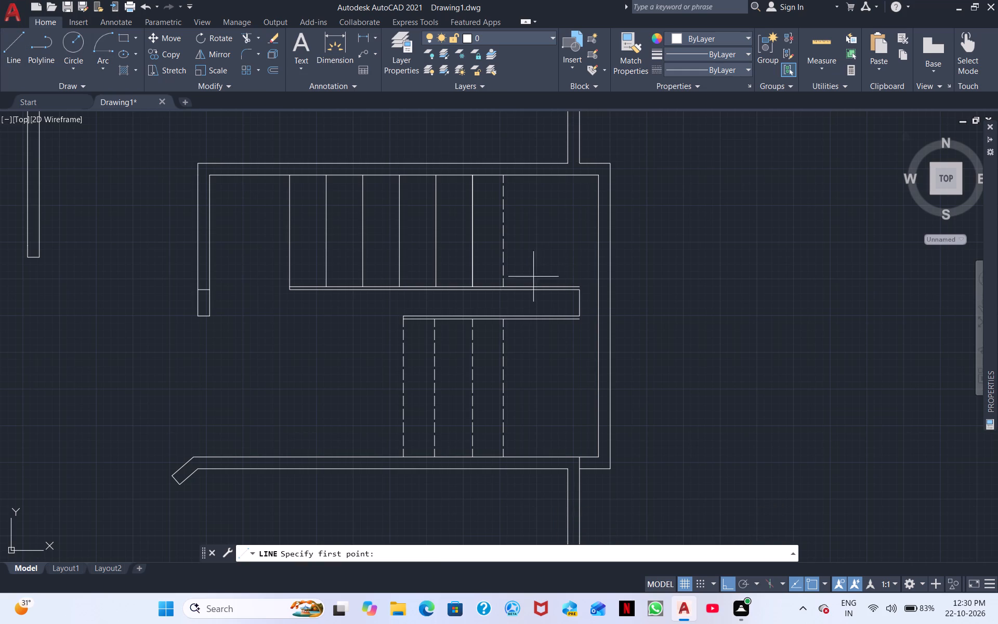
scroll(515, 284, "up", 2)
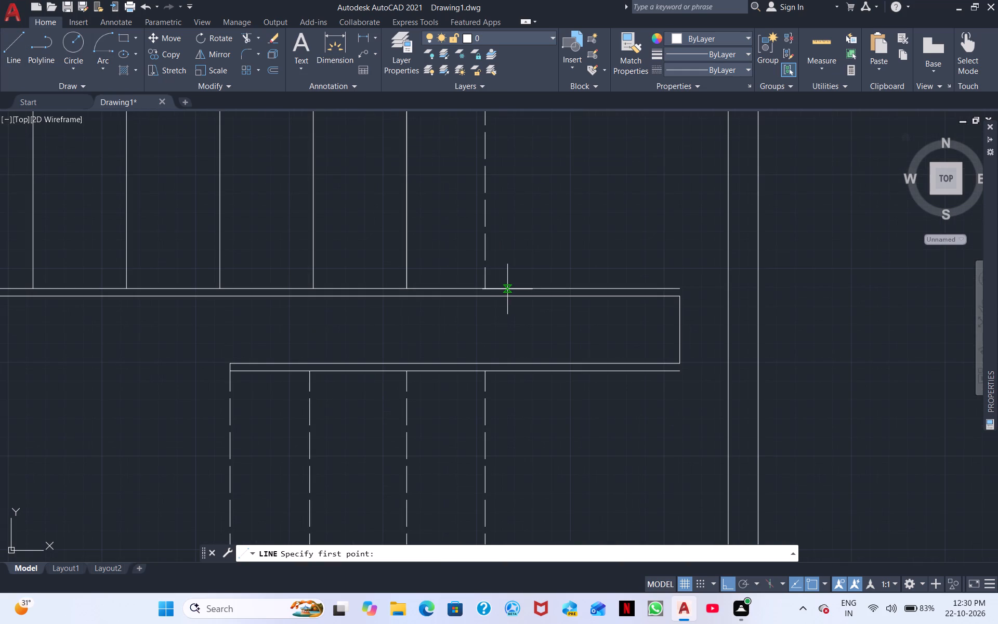
left_click(485, 288)
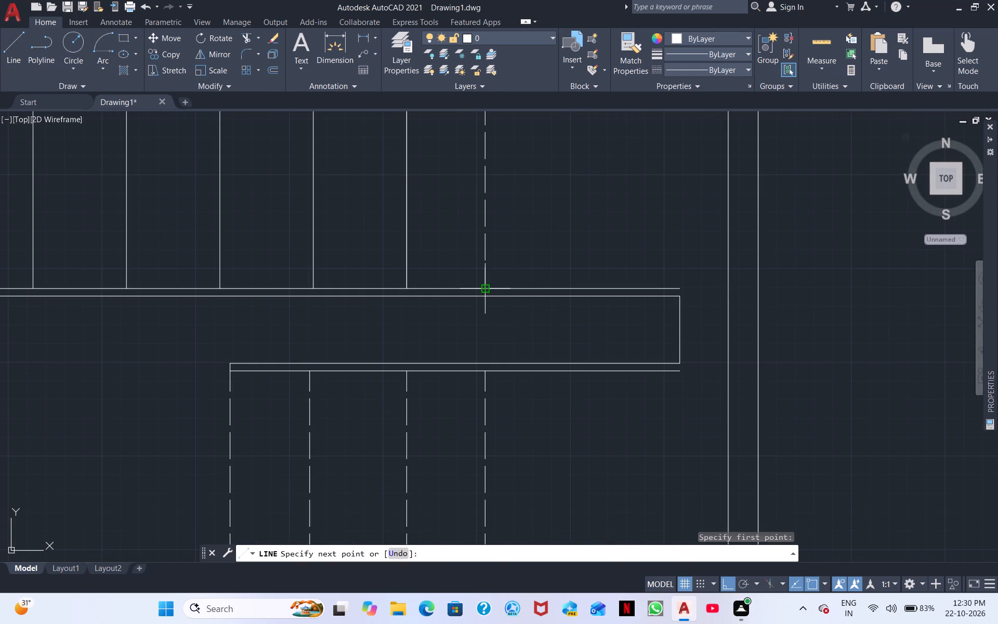
left_click(487, 363)
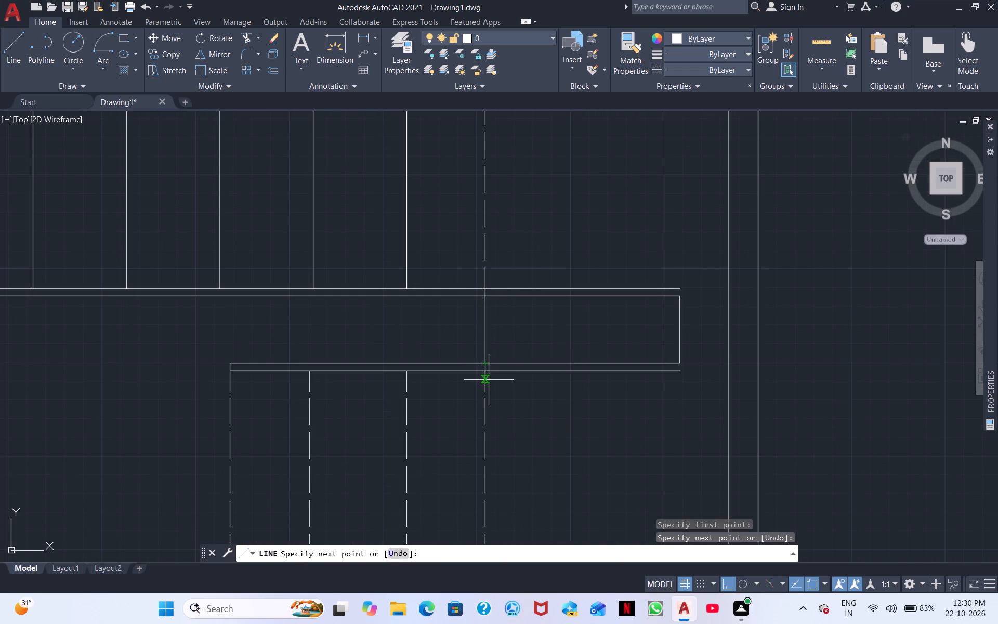
left_click(486, 367)
right_click(533, 408)
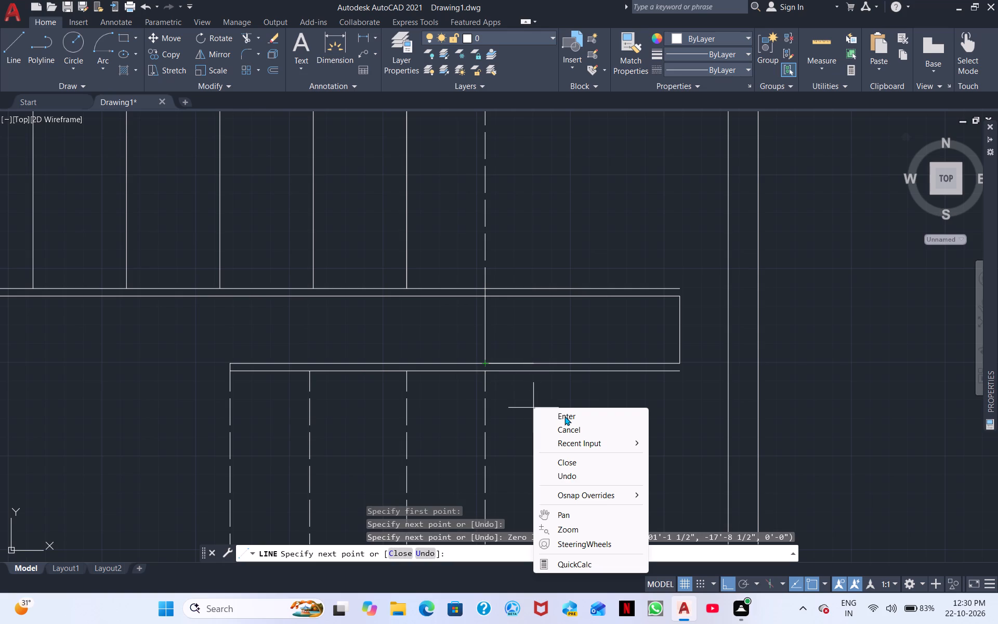
left_click(566, 415)
right_click(563, 414)
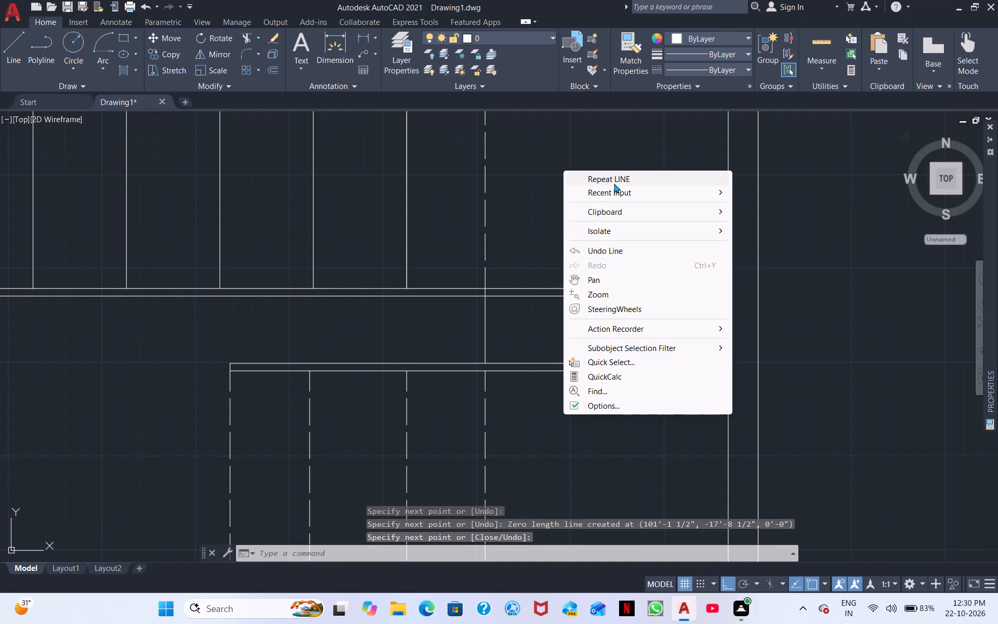
left_click(614, 184)
scroll(488, 351, "up", 3)
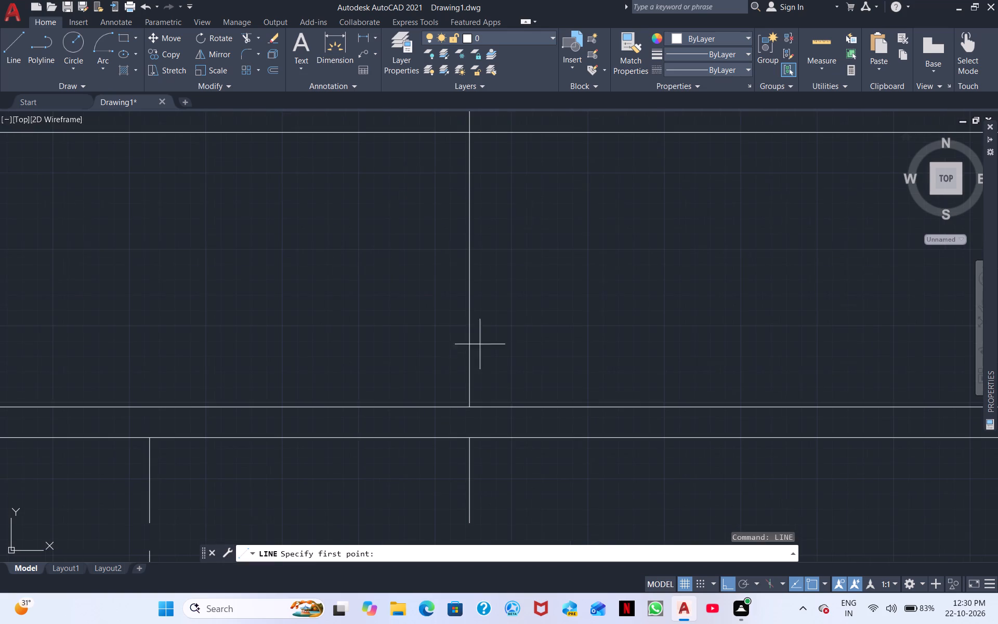
left_click(469, 409)
left_click(469, 440)
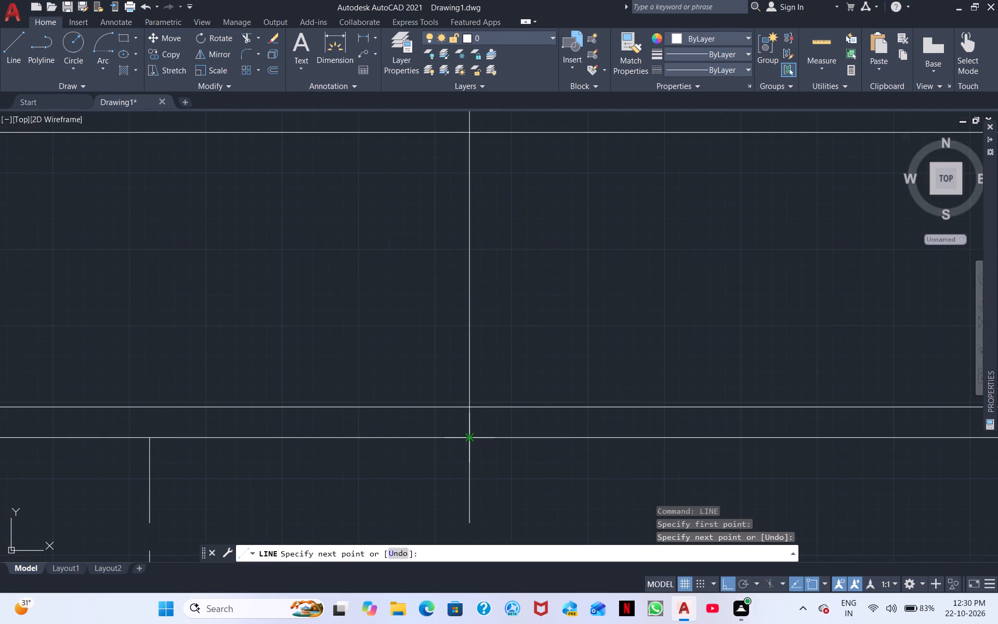
right_click(541, 422)
left_click(573, 432)
Trim the four railing lines beyond the new vertical line and remove the leftover vertical end line on the landing.
scroll(588, 411, "down", 2)
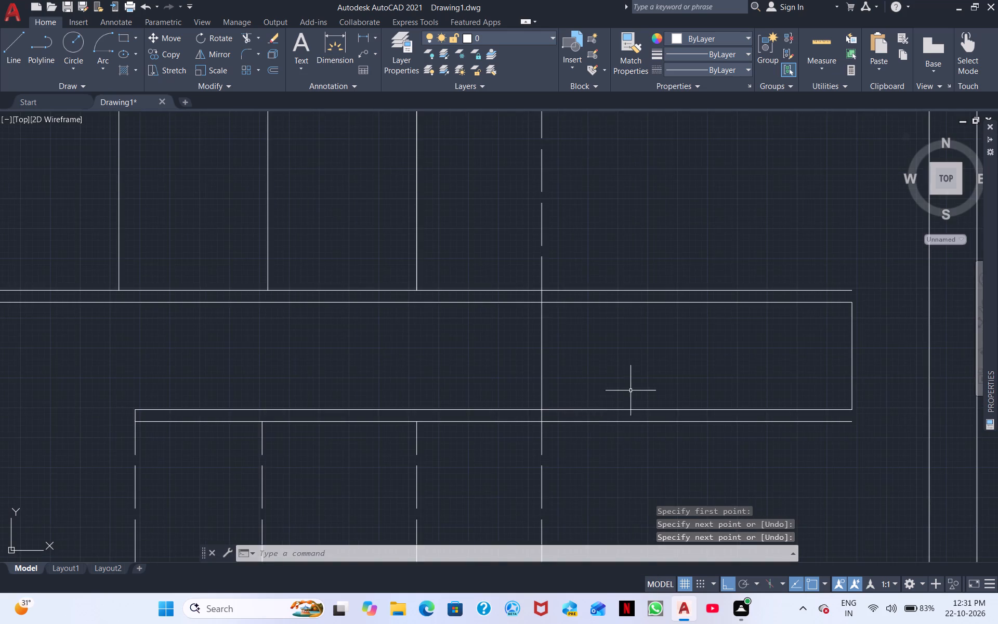
middle_click_drag(631, 391, 539, 407)
left_click(248, 37)
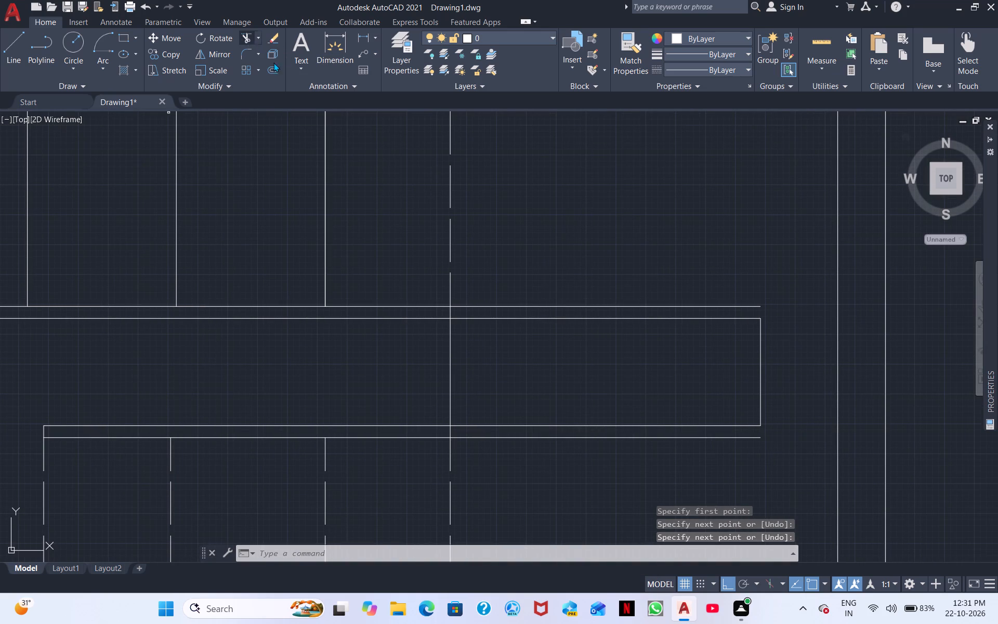
left_click_drag(533, 266, 570, 475)
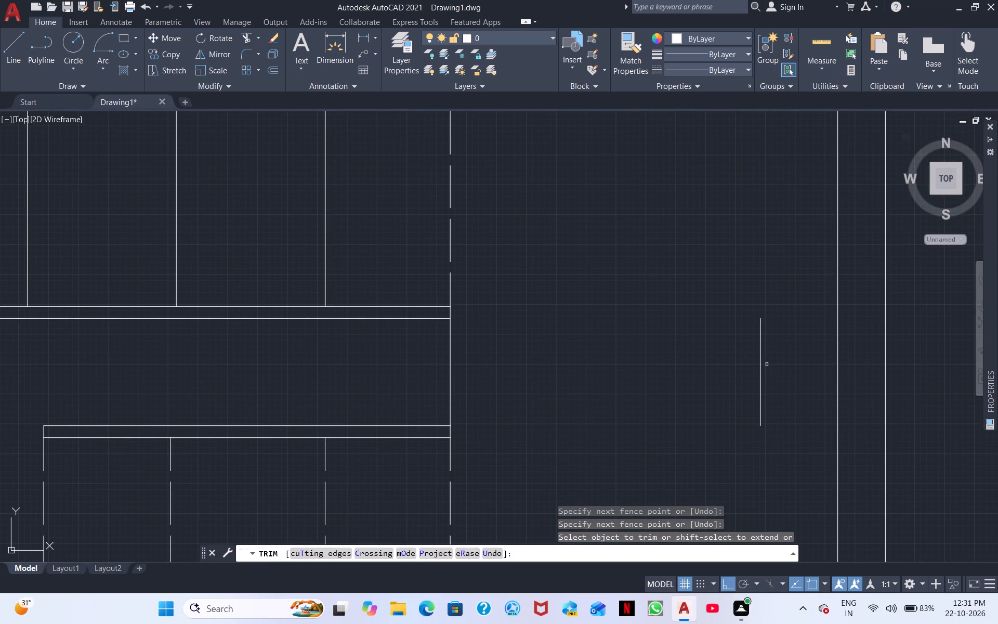
left_click_drag(768, 365, 751, 367)
right_click(617, 396)
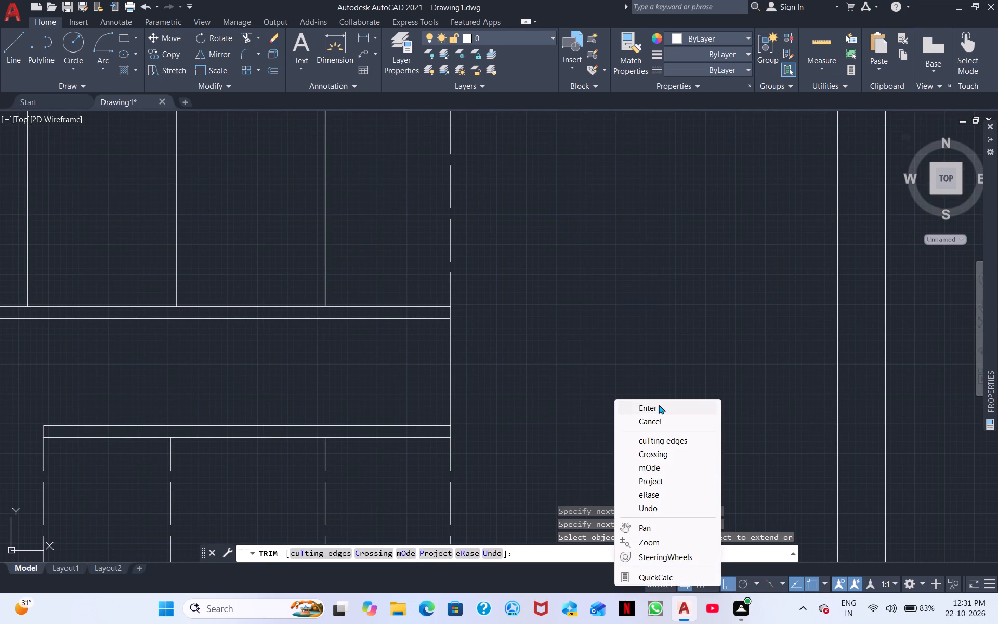
left_click(659, 405)
Draw a solid horizontal line from the midpoint between the two flights across the landing to the projection's inner wall.
scroll(597, 324, "down", 3)
middle_click_drag(596, 340, 569, 374)
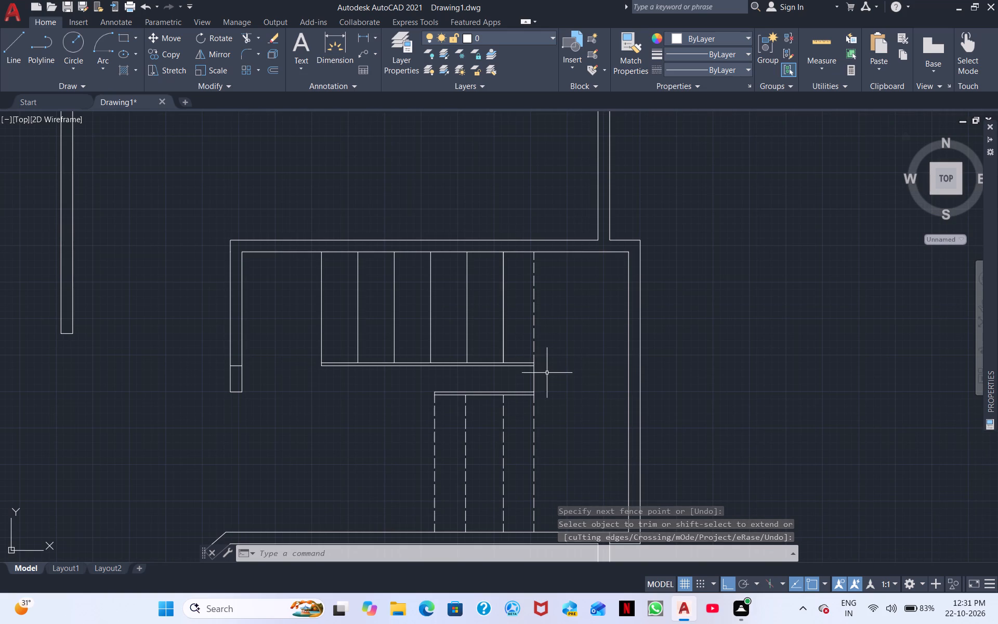
left_click(9, 53)
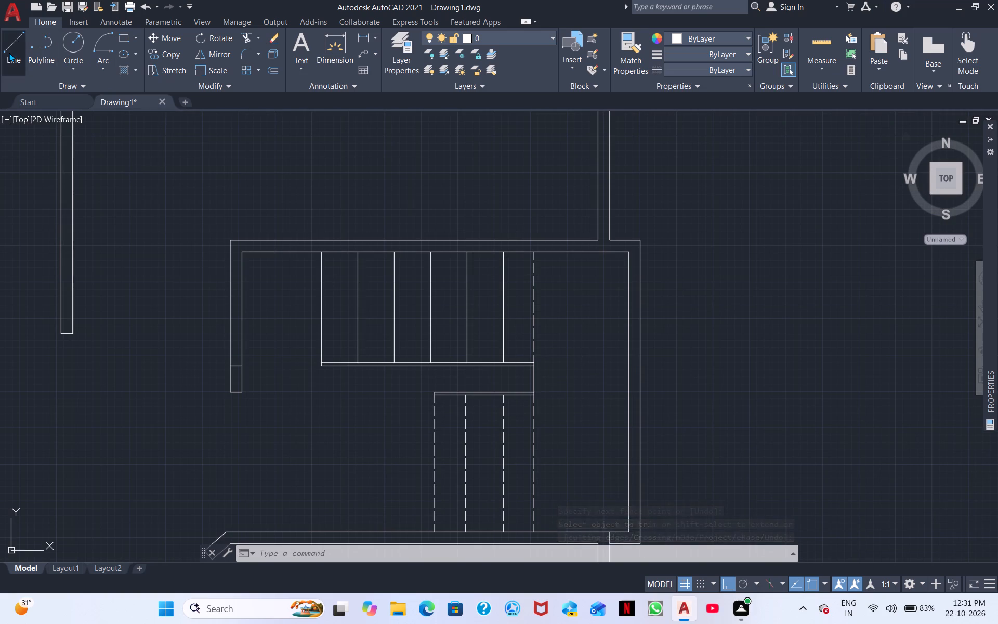
left_click(533, 379)
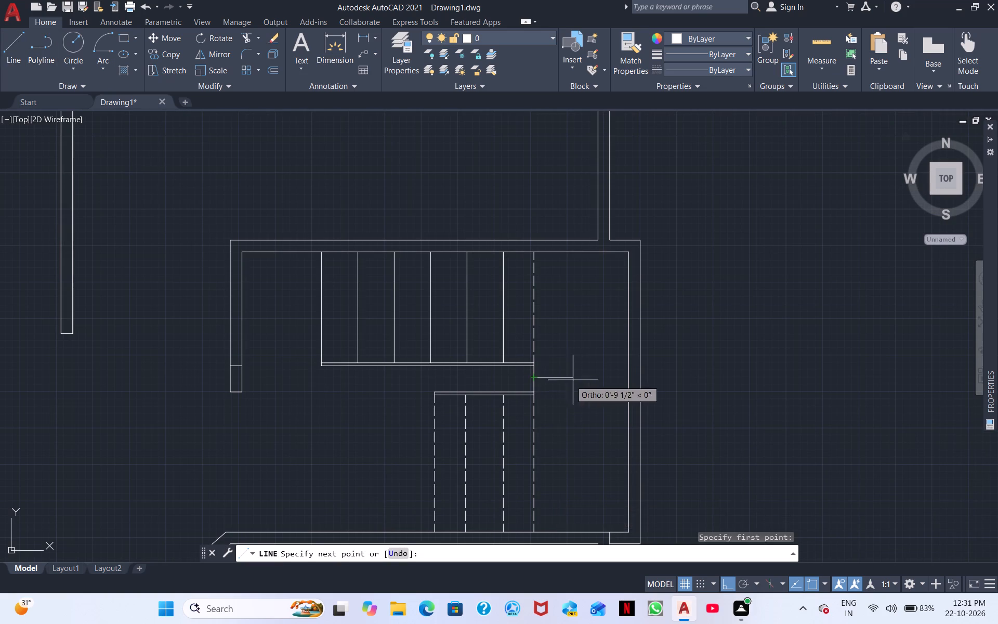
left_click(631, 378)
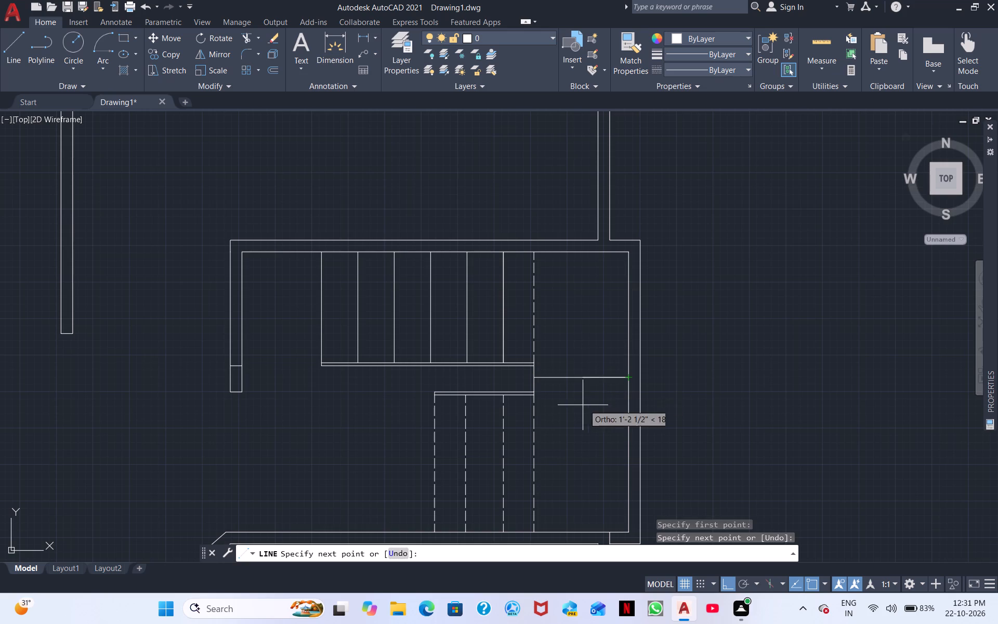
right_click(571, 418)
left_click(598, 424)
With linetype ACAD_ISO02W100, draw a dashed diagonal from the upper flight's railing end to the landing's upper inner corner.
scroll(560, 394, "down", 1)
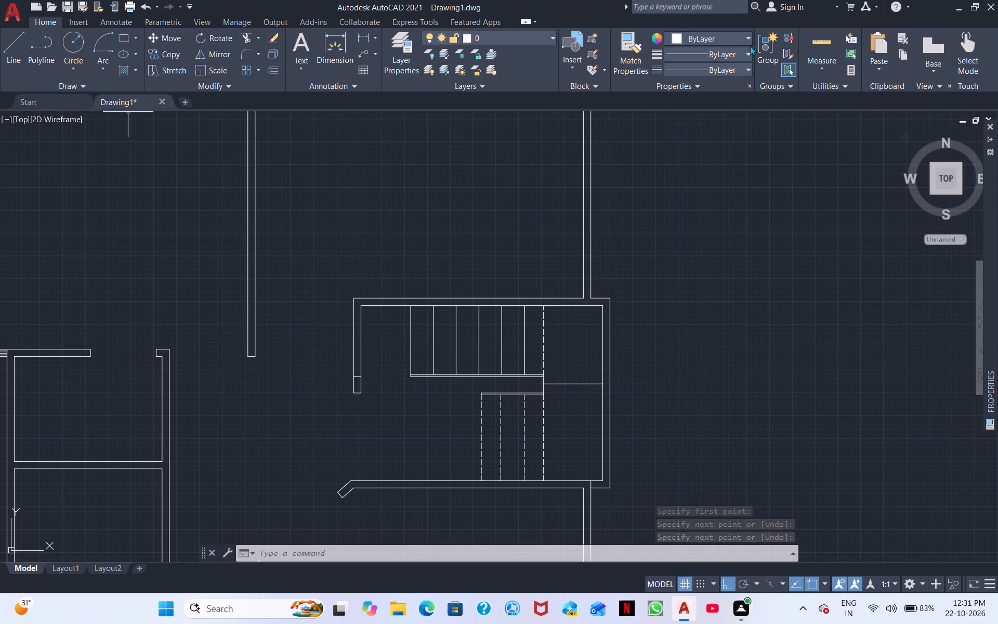
left_click(736, 71)
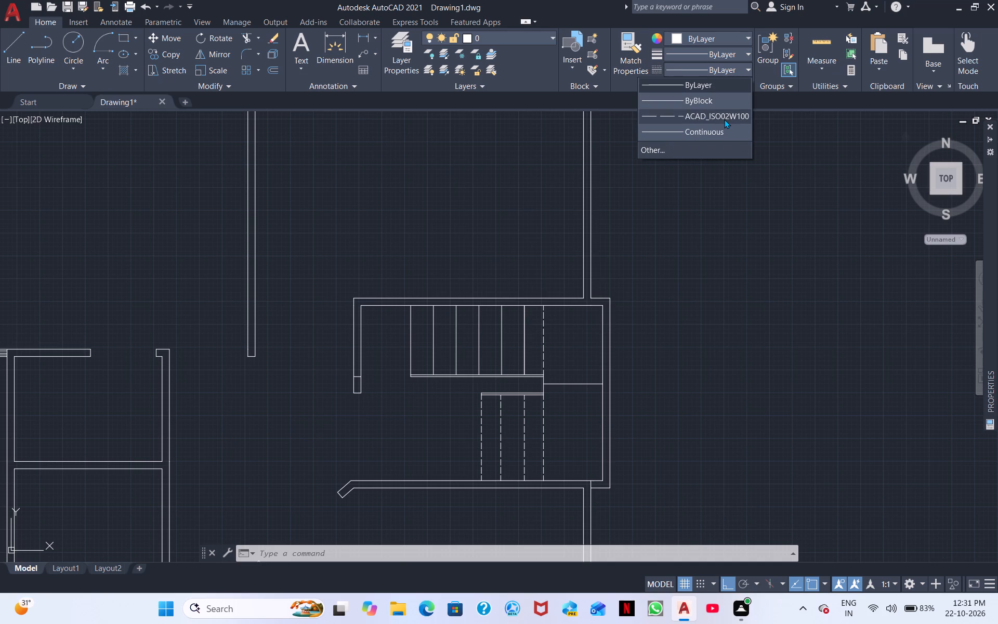
left_click(724, 119)
left_click(5, 47)
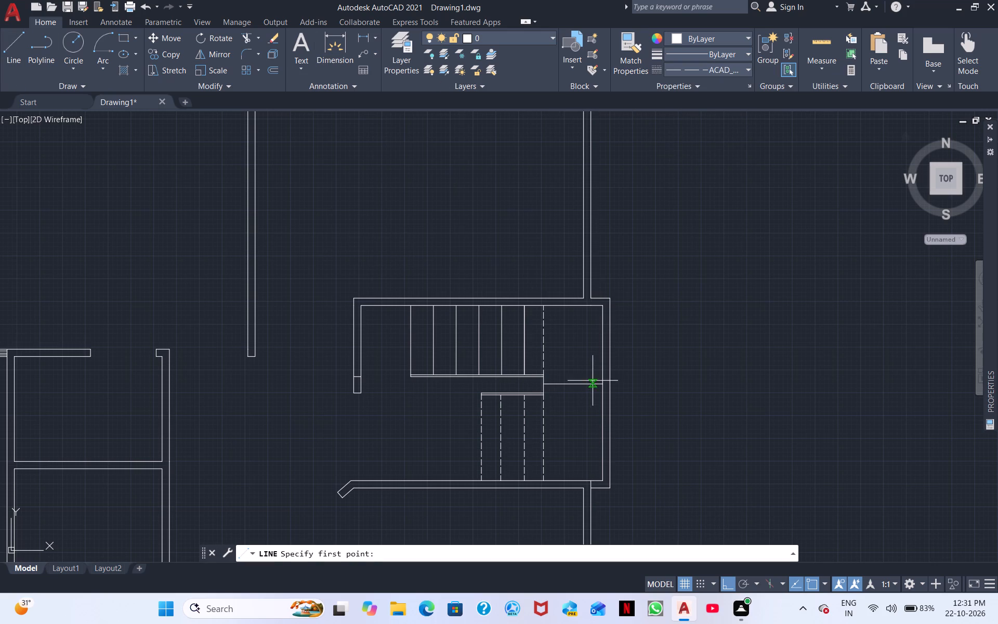
scroll(564, 398, "up", 2)
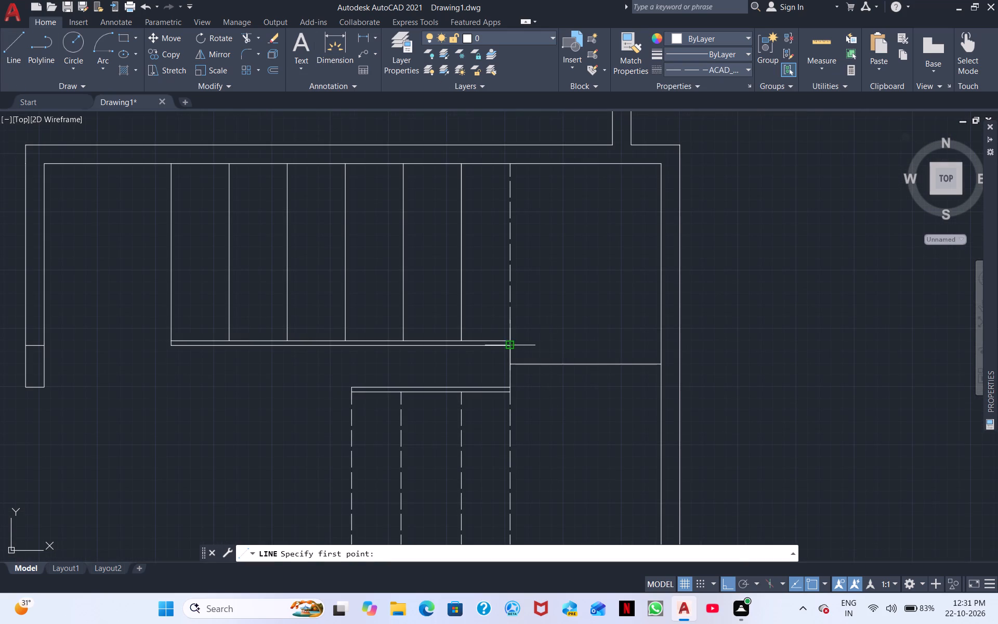
left_click(512, 346)
left_click(655, 164)
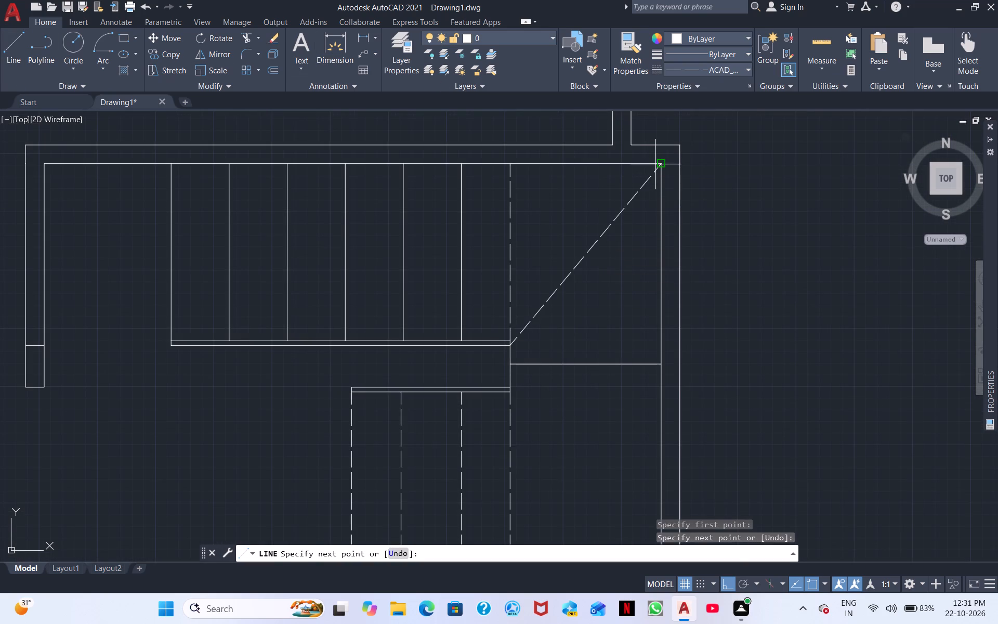
right_click(567, 321)
left_click(600, 330)
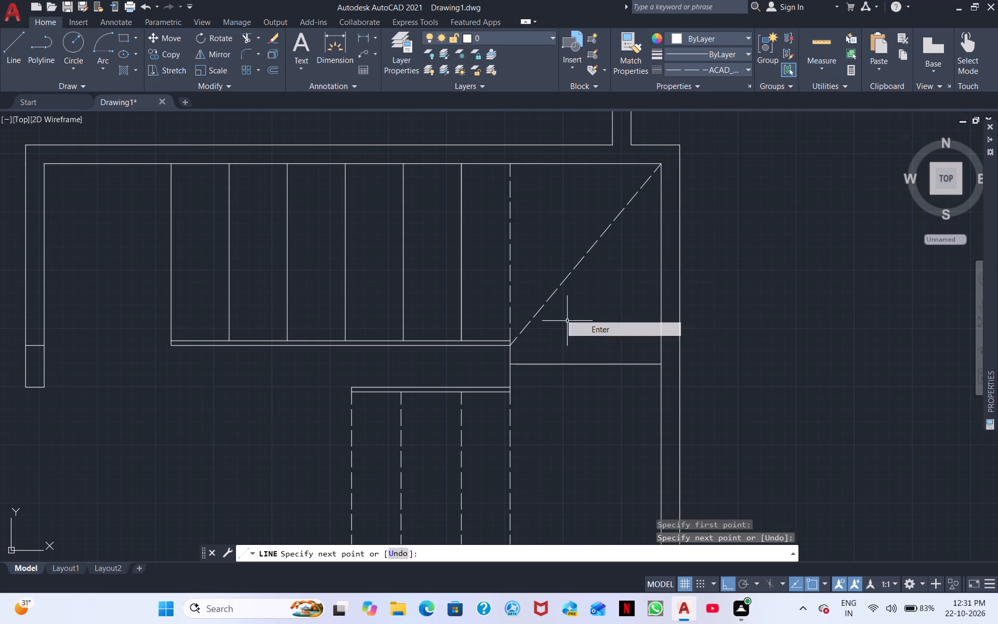
Draw a matching dashed diagonal from the lower flight's railing end to the landing's inner wall near its lower corner.
right_click(558, 415)
left_click(628, 179)
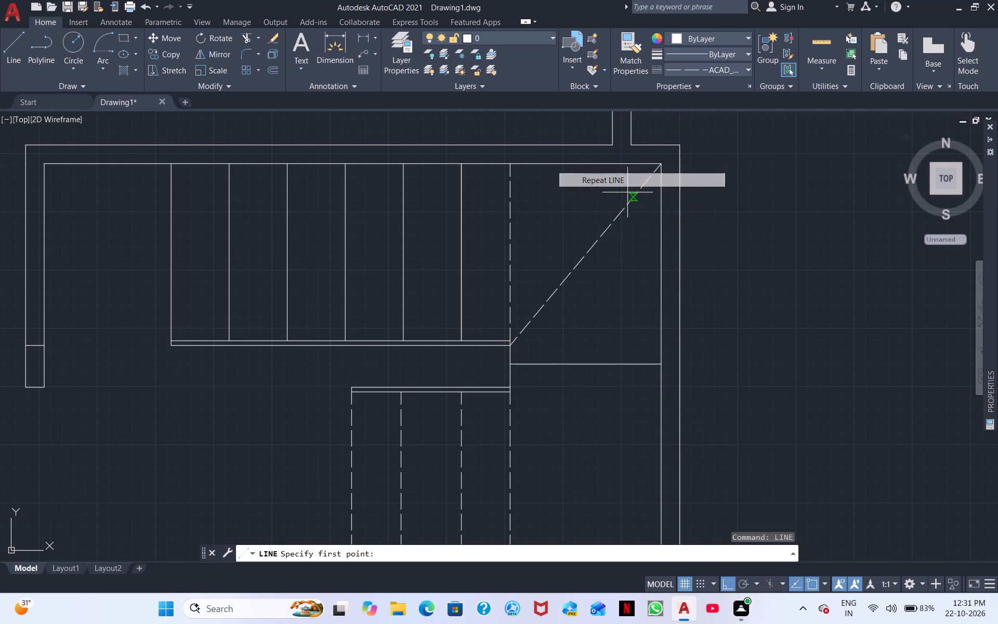
middle_click_drag(575, 401, 520, 224)
left_click(456, 213)
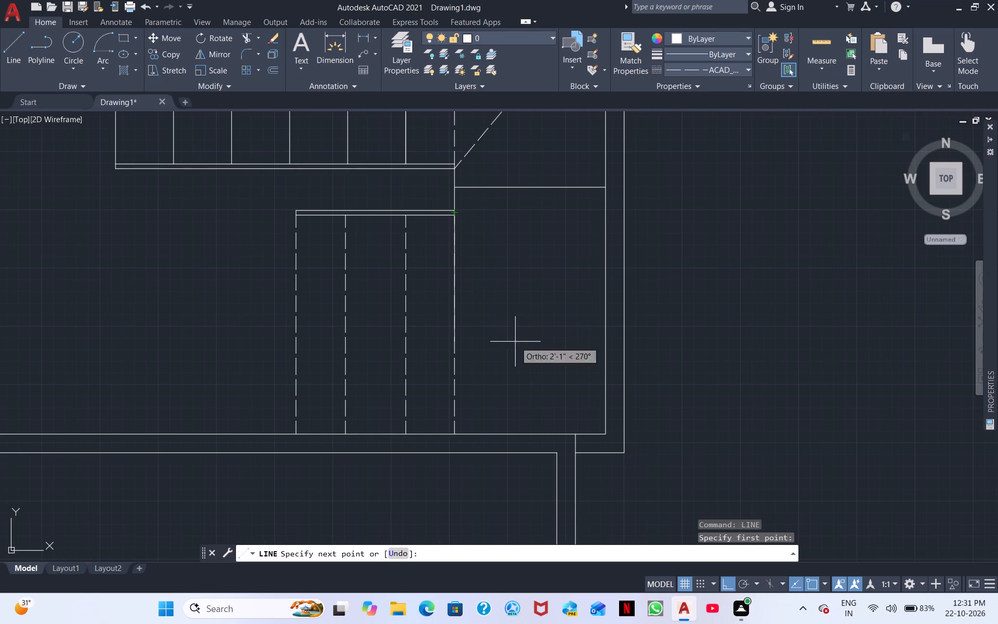
left_click(607, 427)
right_click(562, 314)
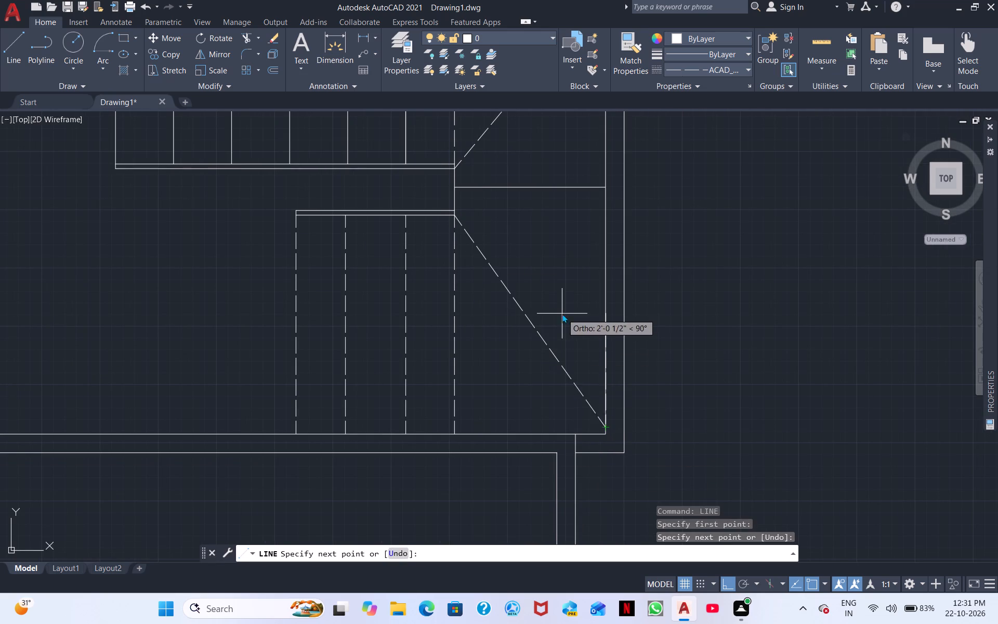
left_click(604, 324)
Close the angled wall opening below the staircase by extending both wall faces across it and removing the two jamb end lines.
scroll(534, 331, "down", 2)
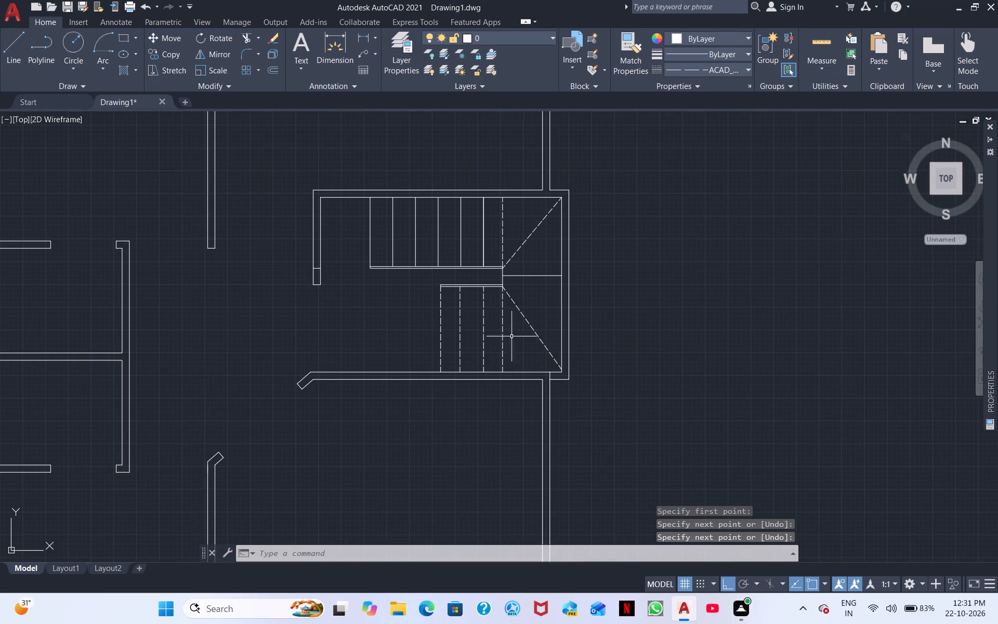
middle_click_drag(500, 341, 665, 285)
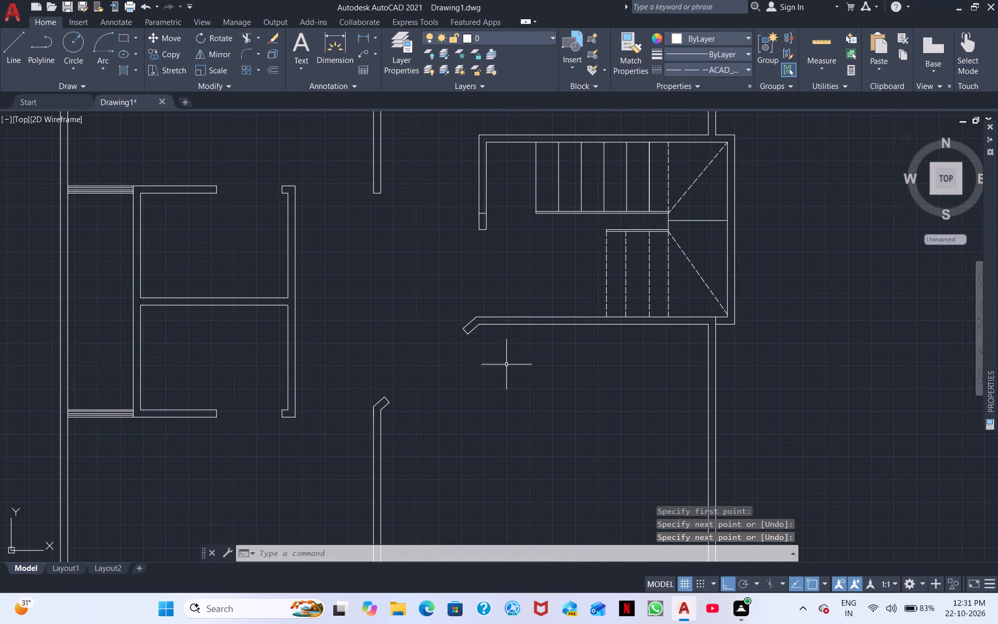
middle_click_drag(506, 365, 667, 343)
scroll(598, 381, "down", 3)
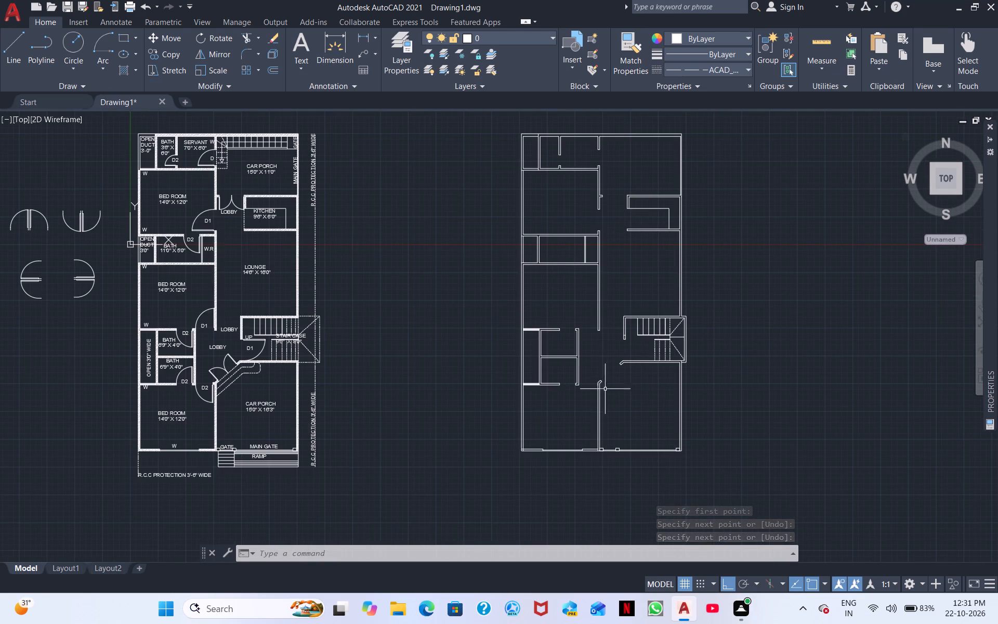
scroll(600, 391, "up", 4)
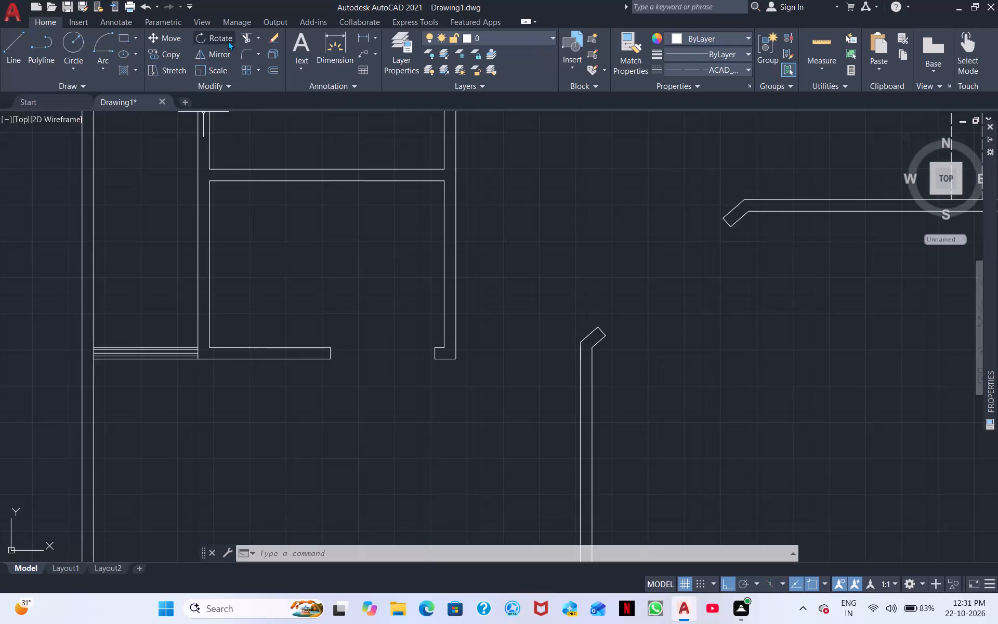
left_click(243, 38)
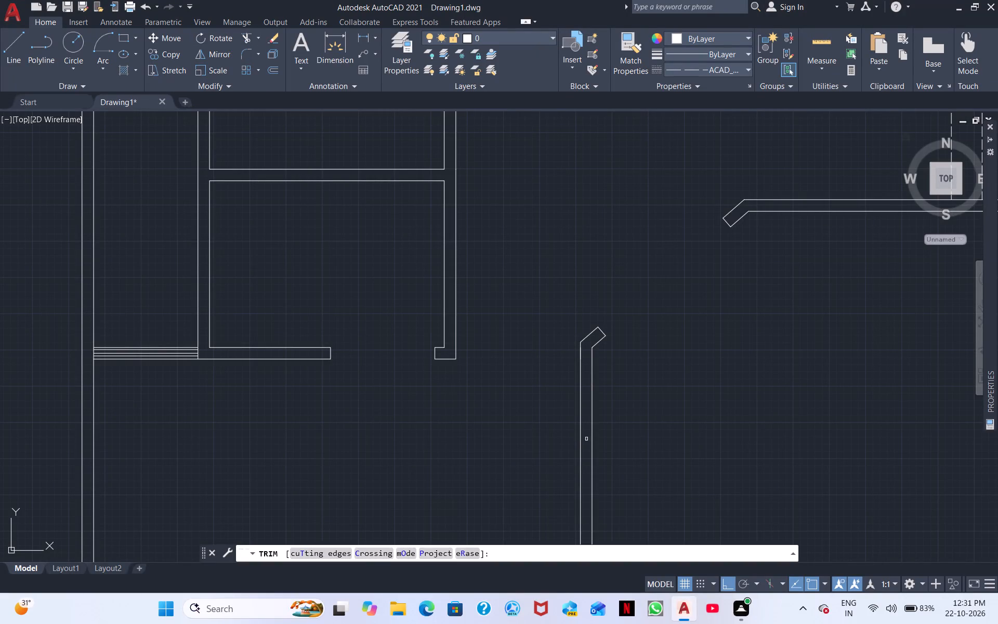
left_click(593, 331, "shift")
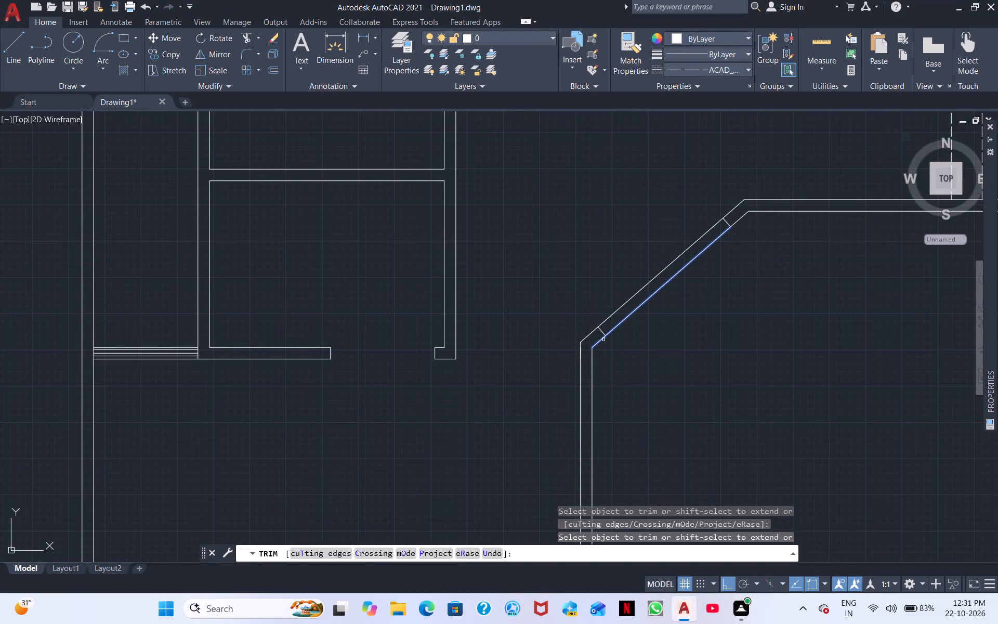
left_click(604, 339, "shift")
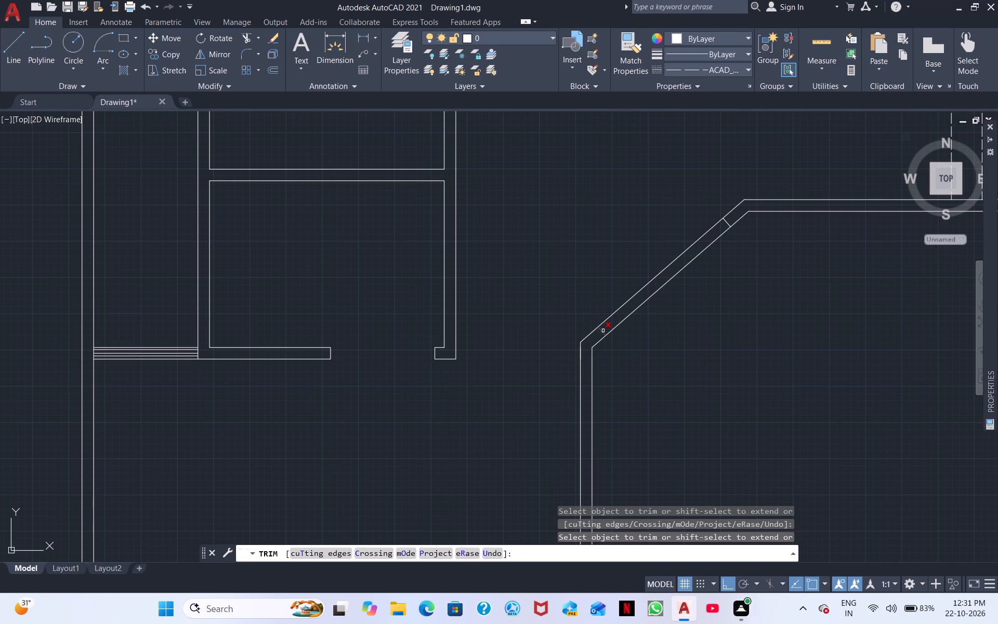
left_click(602, 331)
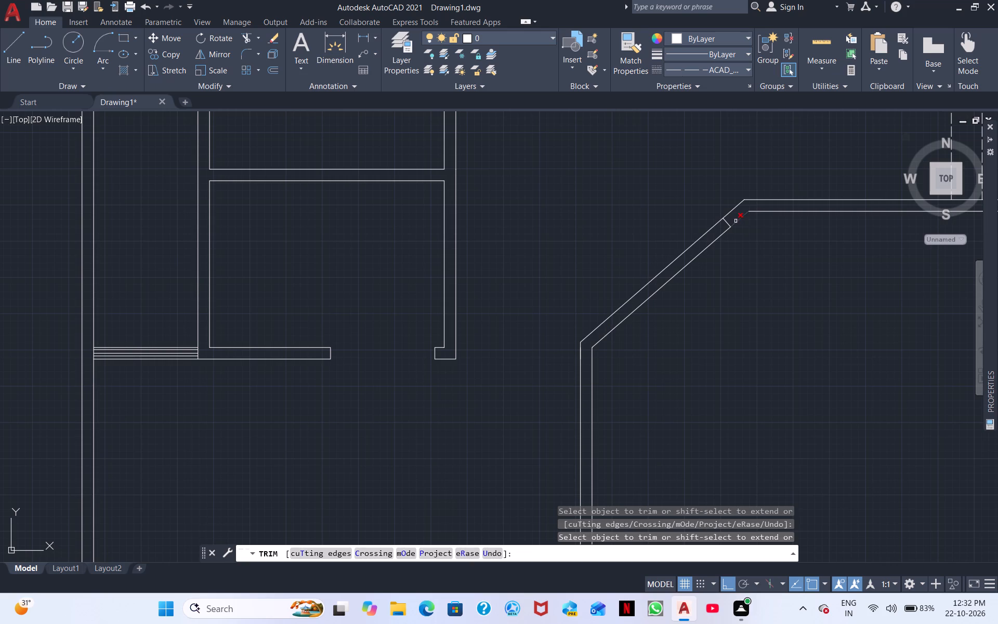
left_click(728, 225)
With Ortho off, draw a short line across the angled wall's thickness near its lower bend, from outer to inner face.
left_click(22, 59)
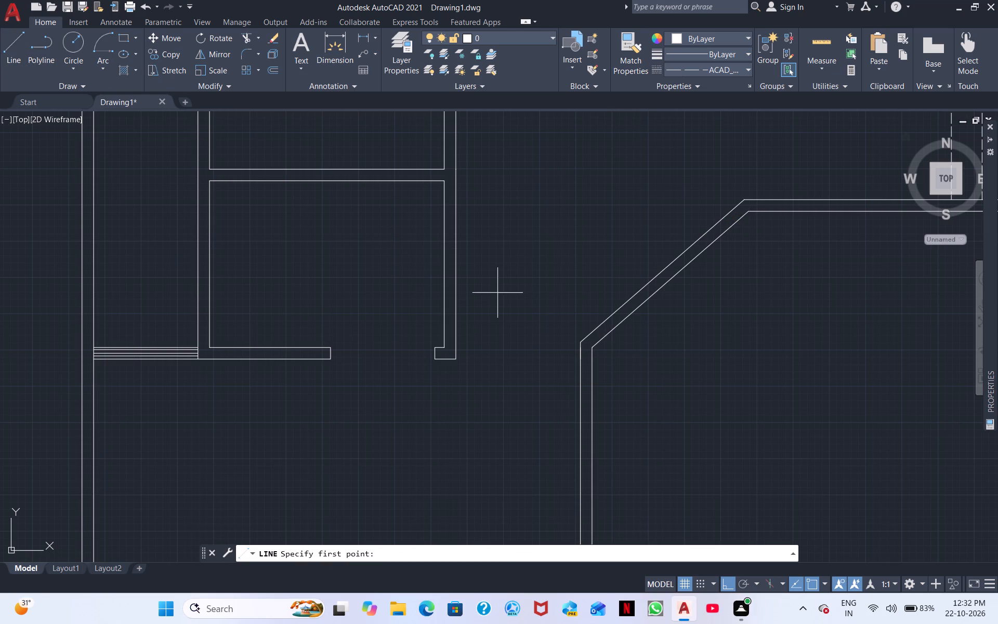
left_click(614, 312)
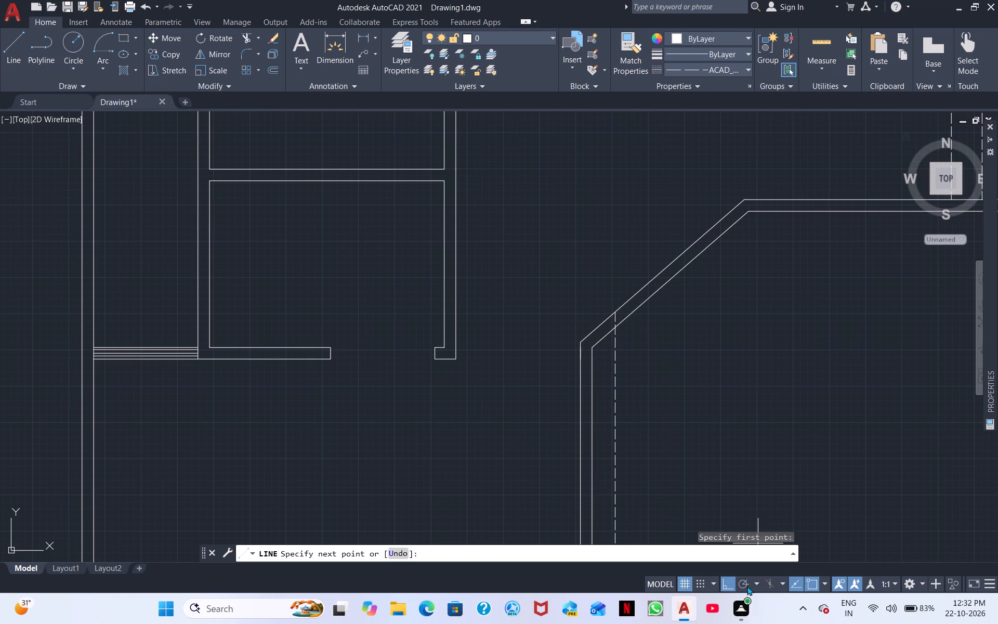
left_click(726, 588)
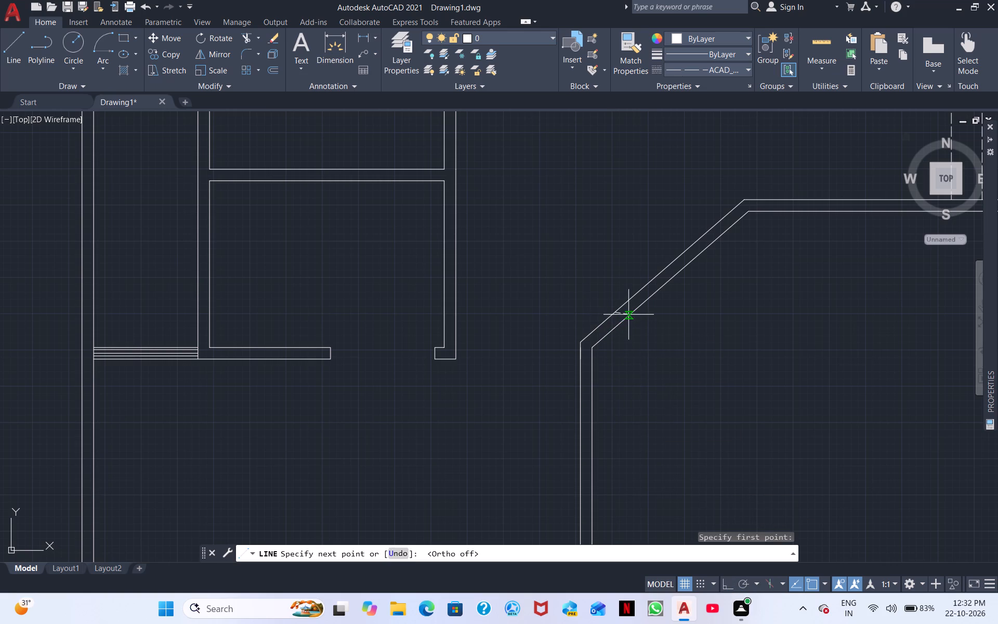
left_click(621, 318)
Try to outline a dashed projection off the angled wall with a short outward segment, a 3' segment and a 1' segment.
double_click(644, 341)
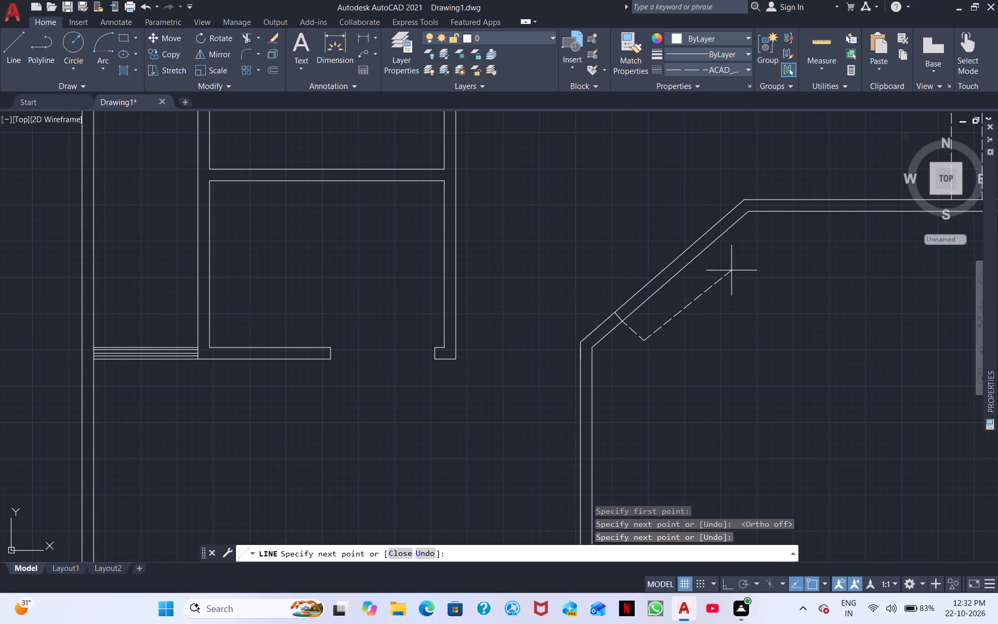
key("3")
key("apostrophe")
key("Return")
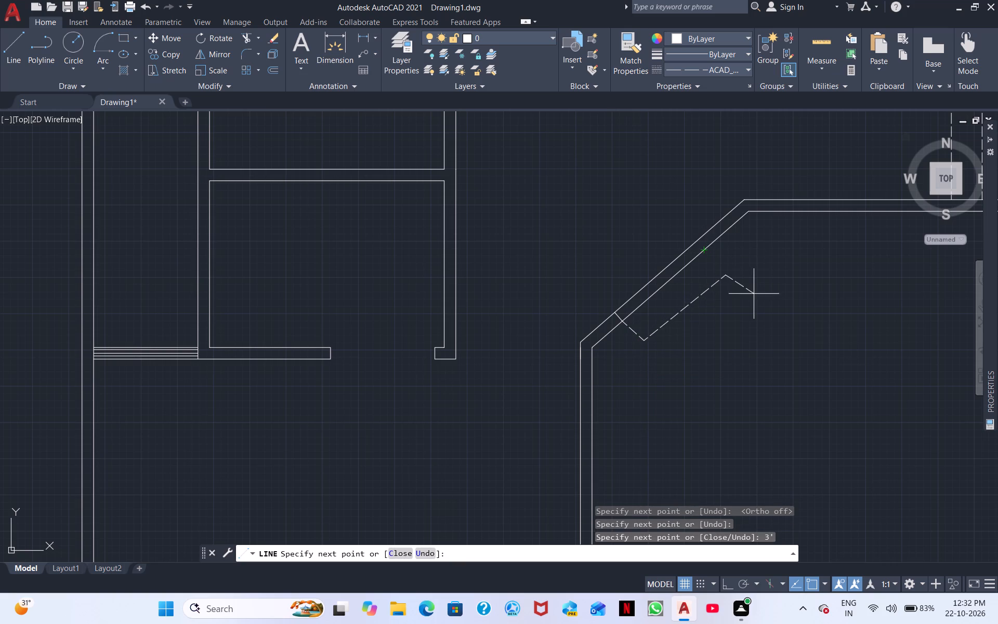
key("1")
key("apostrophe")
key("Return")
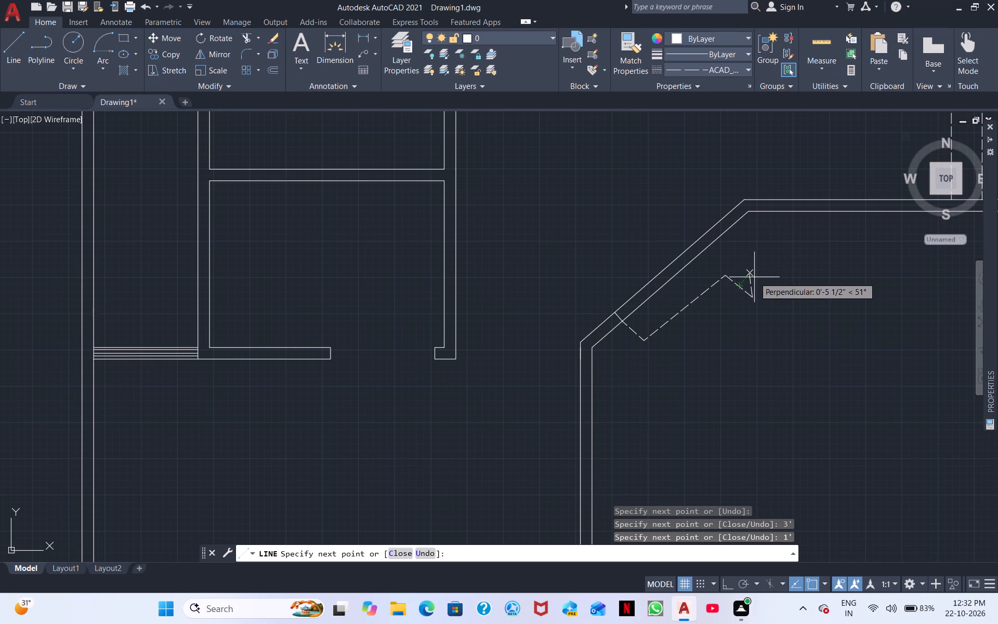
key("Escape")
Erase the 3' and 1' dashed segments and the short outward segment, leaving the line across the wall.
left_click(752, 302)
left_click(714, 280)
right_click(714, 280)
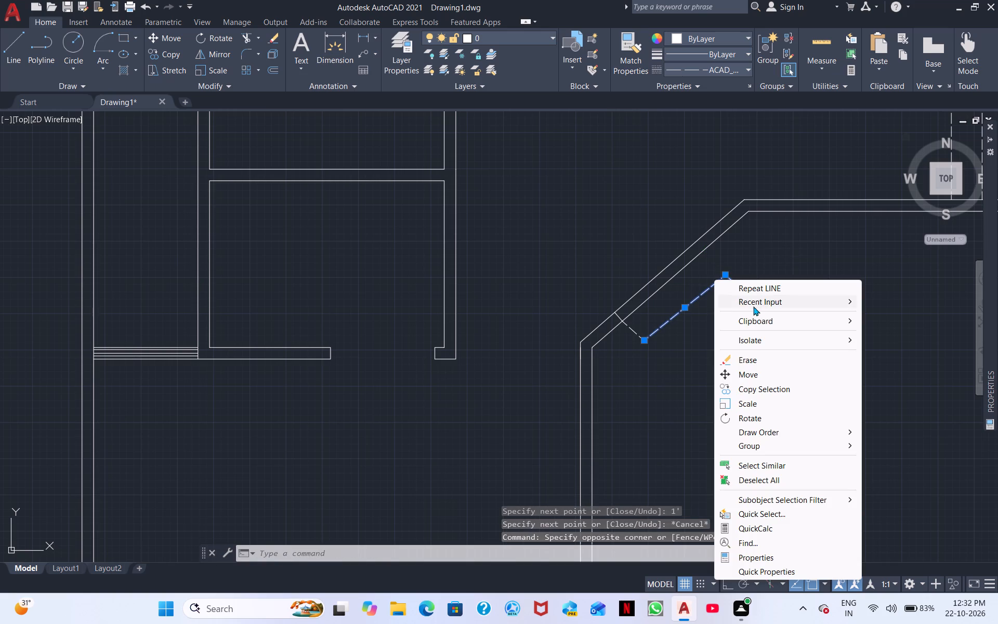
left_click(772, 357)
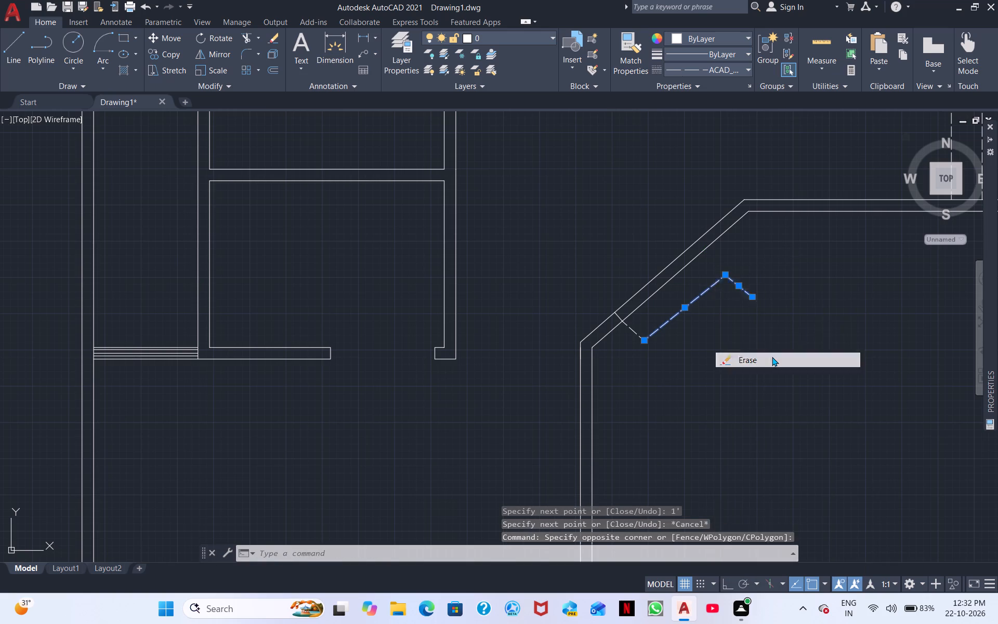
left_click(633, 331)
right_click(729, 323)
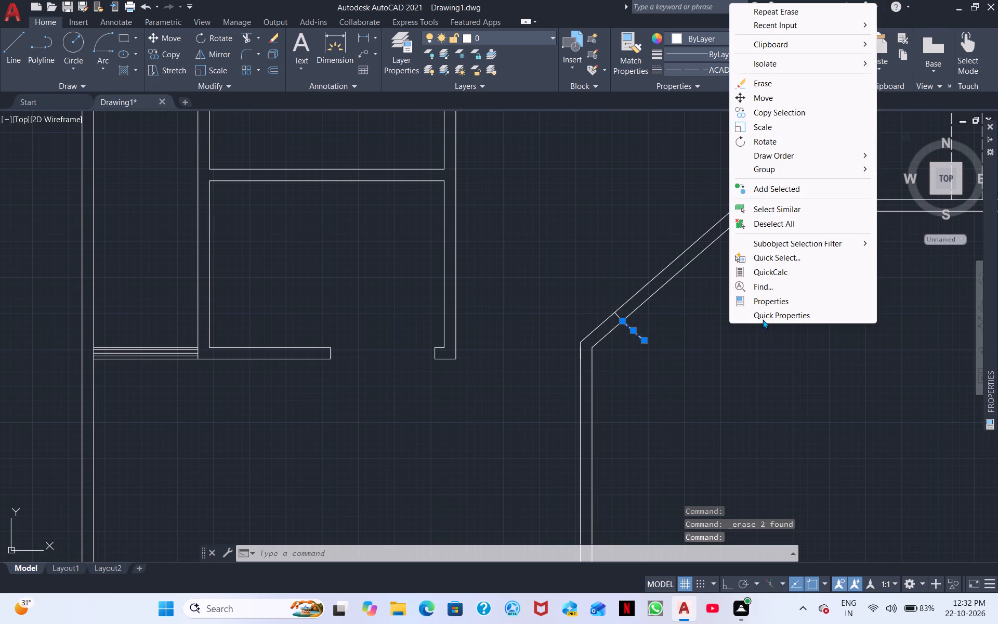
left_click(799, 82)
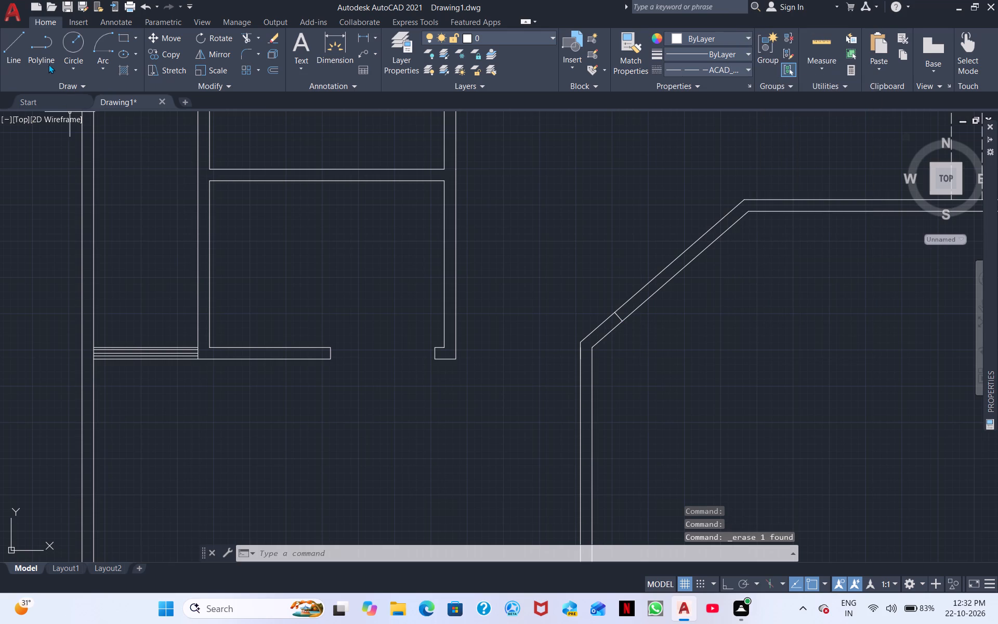
Start a new dashed line outward from the cross line's end on the angled wall's inner face.
left_click(18, 48)
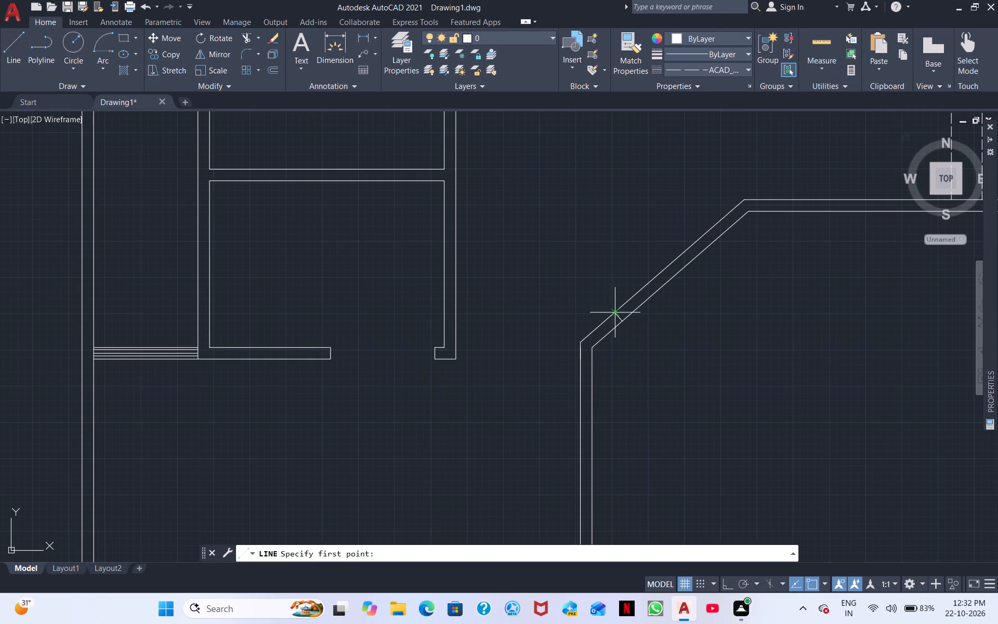
scroll(631, 319, "up", 3)
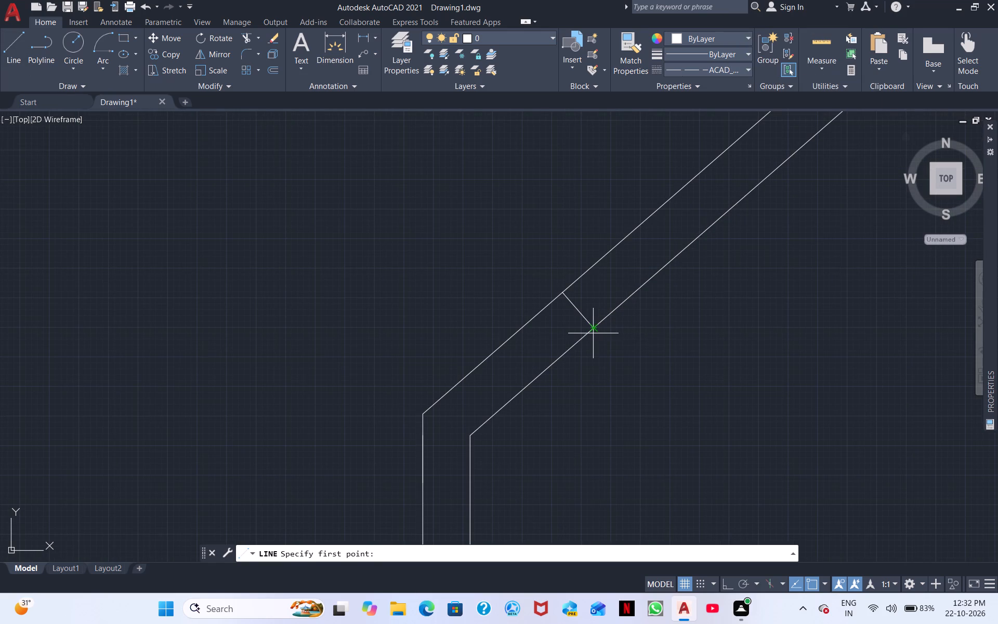
left_click(593, 329)
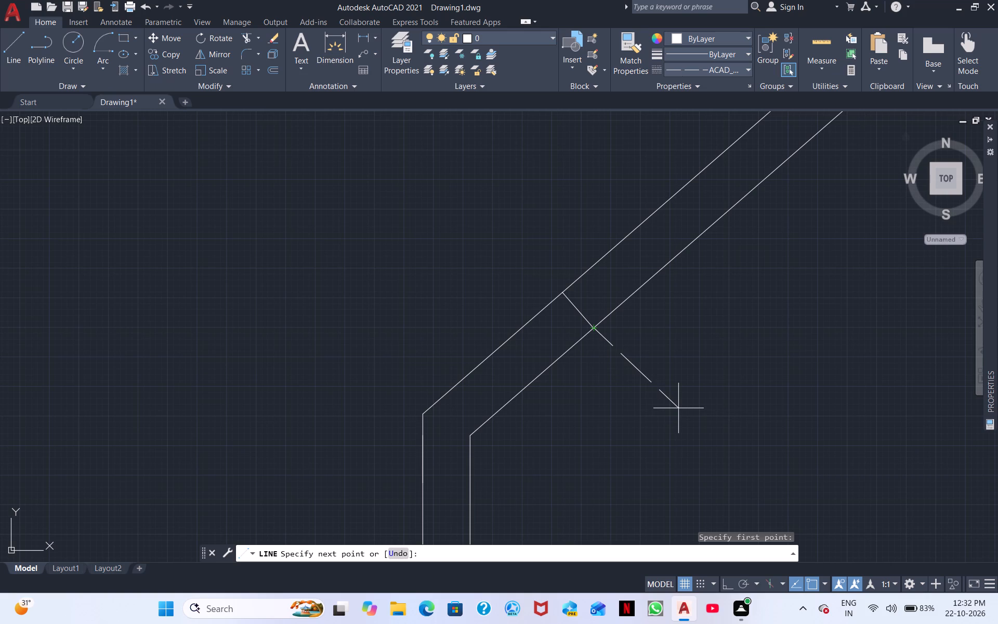
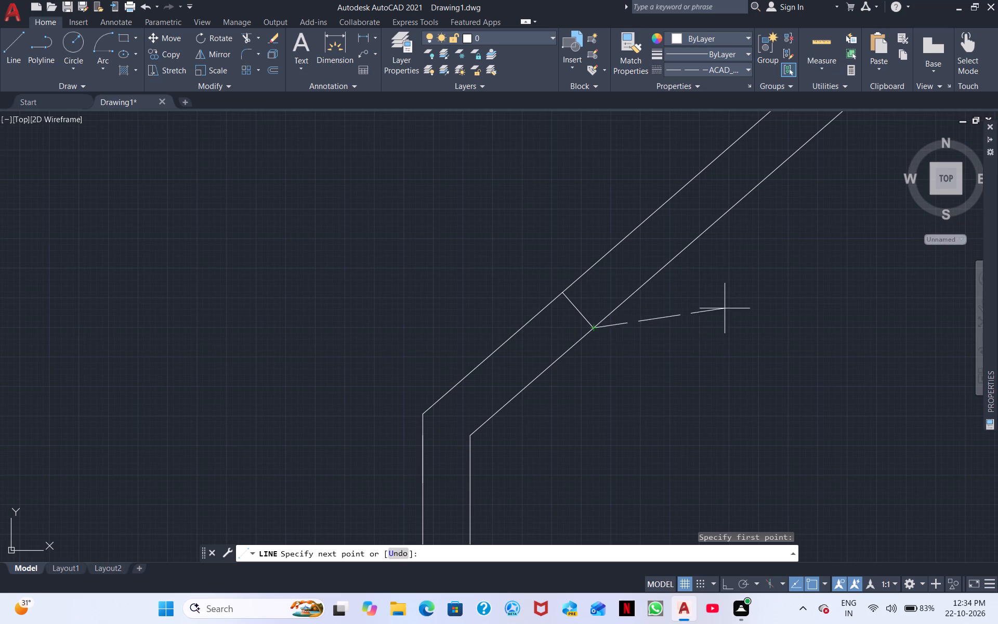
Outline a dashed projection off the angled wall: outward about 1'-3 1/2", 4' alongside the wall, back across its thickness to the outer face.
left_click(712, 466)
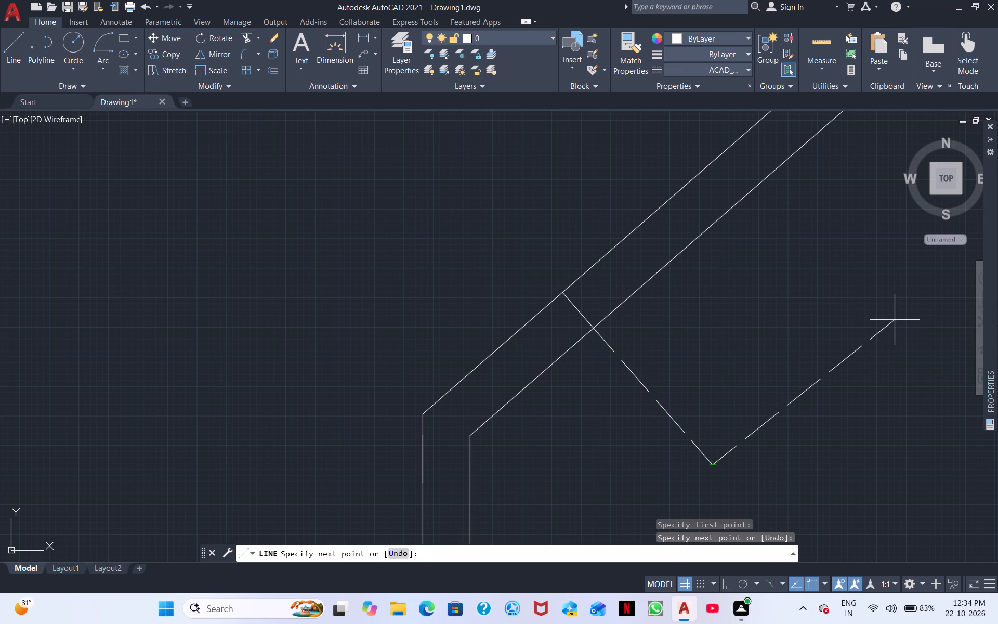
type("4'")
key("Return")
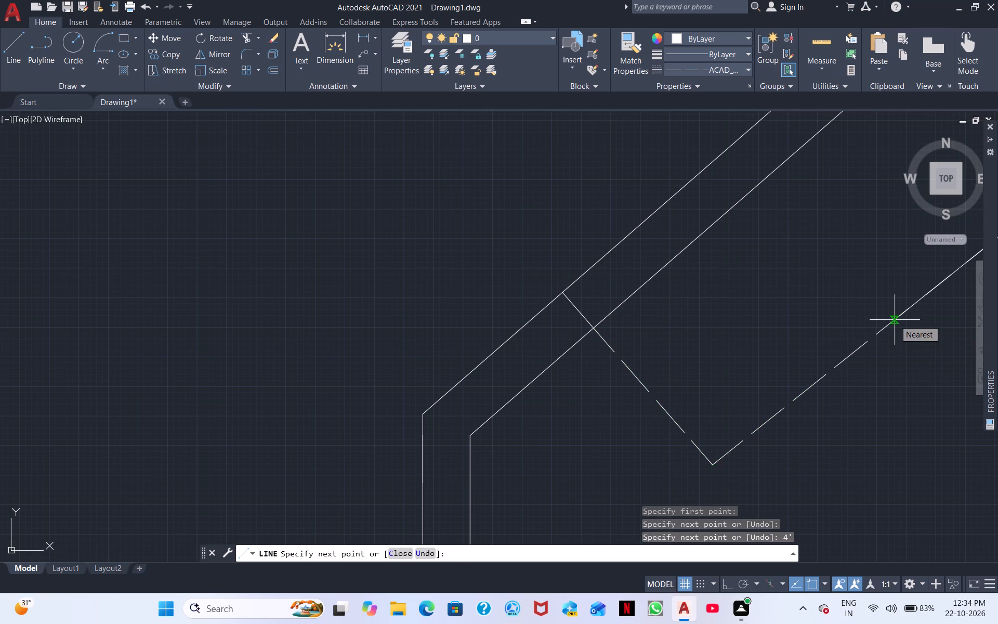
middle_click_drag(809, 320, 617, 424)
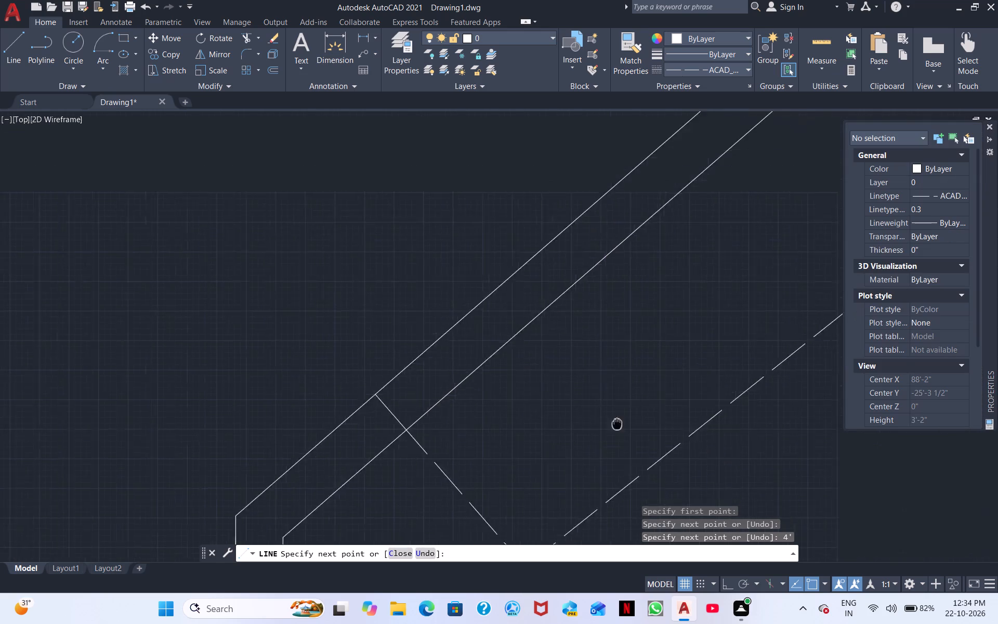
middle_click_drag(617, 424, 377, 493)
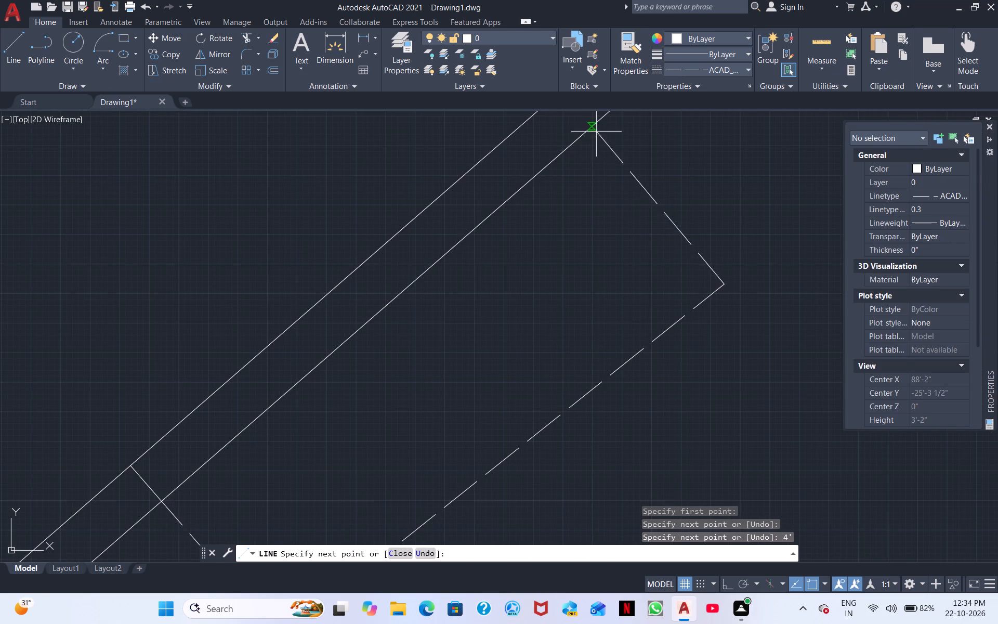
scroll(573, 148, "down", 2)
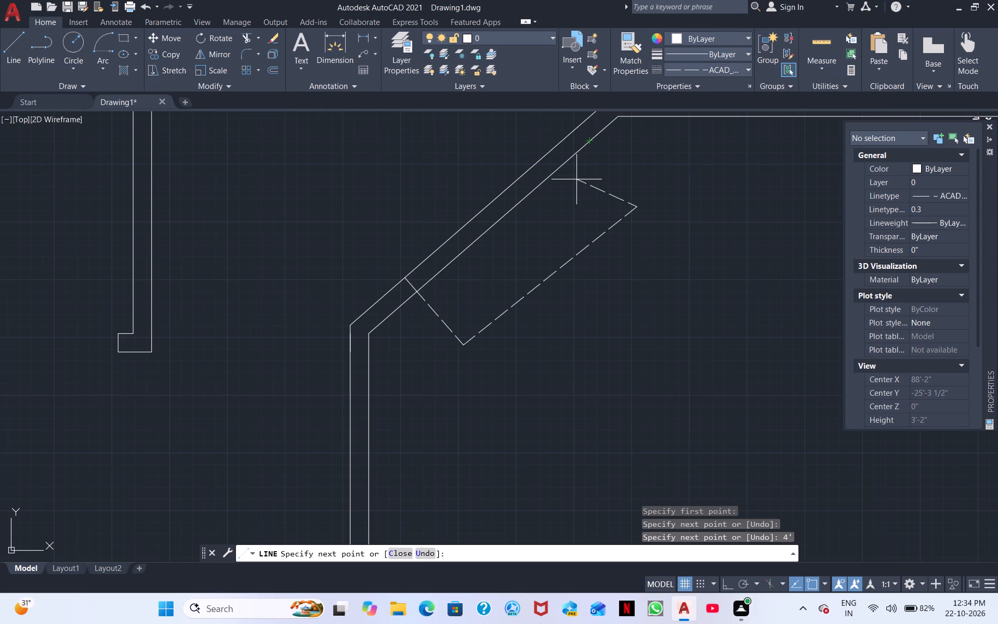
left_click(613, 181)
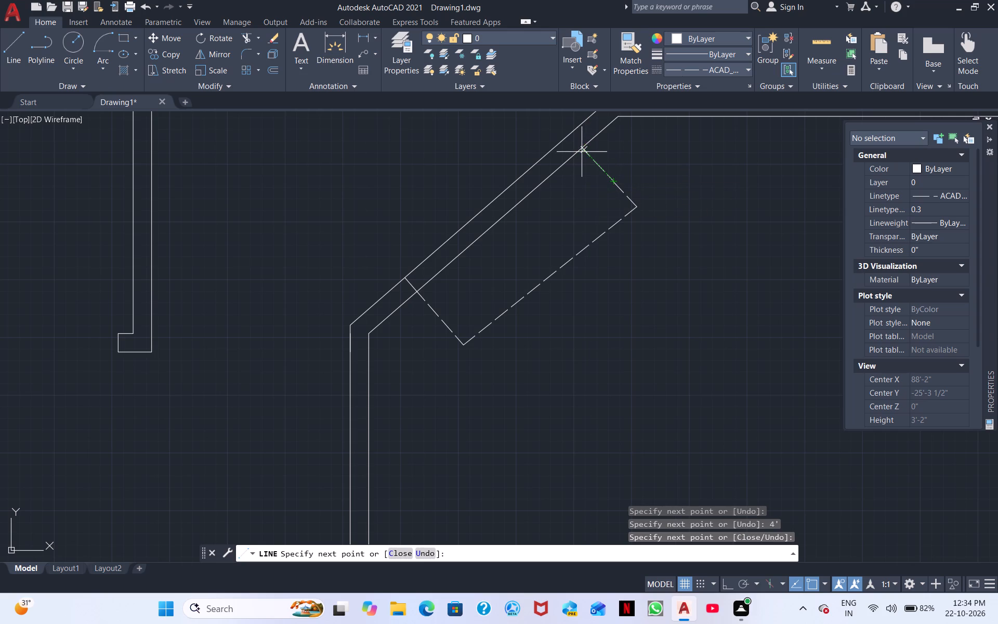
left_click(582, 150)
left_click(573, 136)
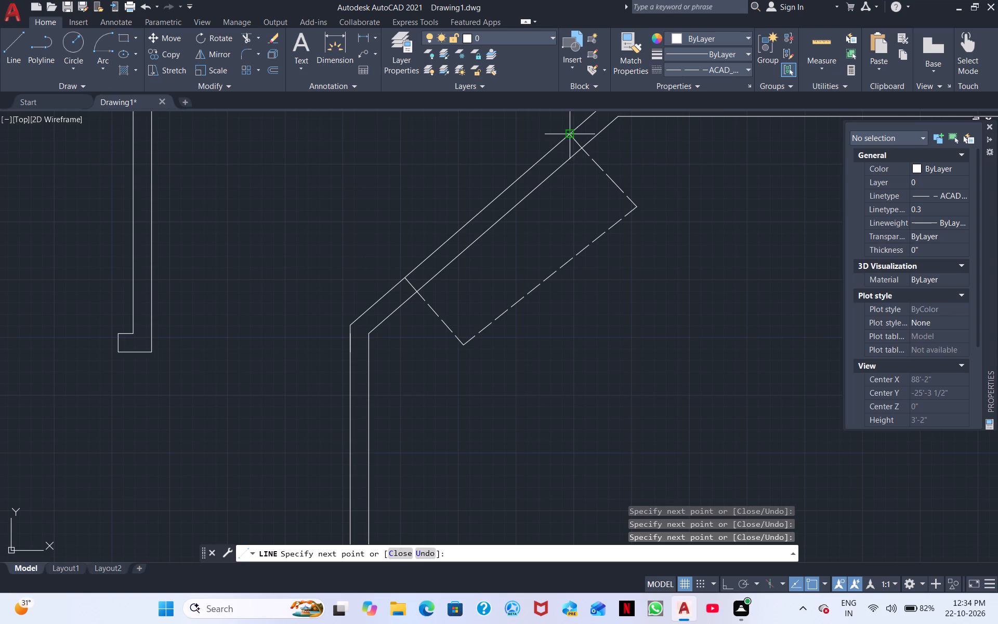
key("Escape")
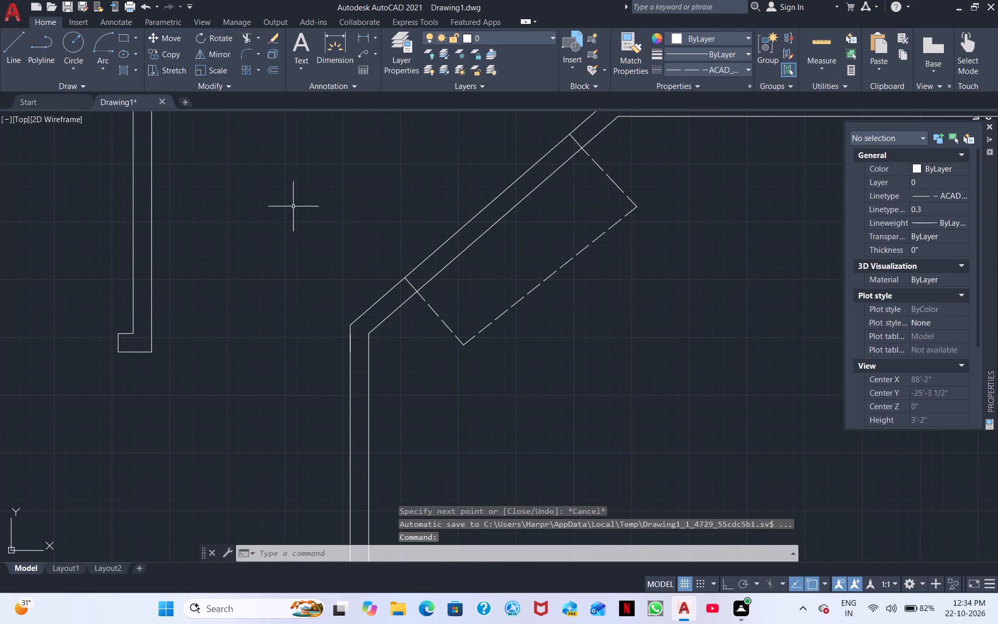
Trim both faces of the angled wall between the two cross lines and remove the dashed projection, leaving a capped 4' opening.
middle_click_drag(300, 238, 333, 384)
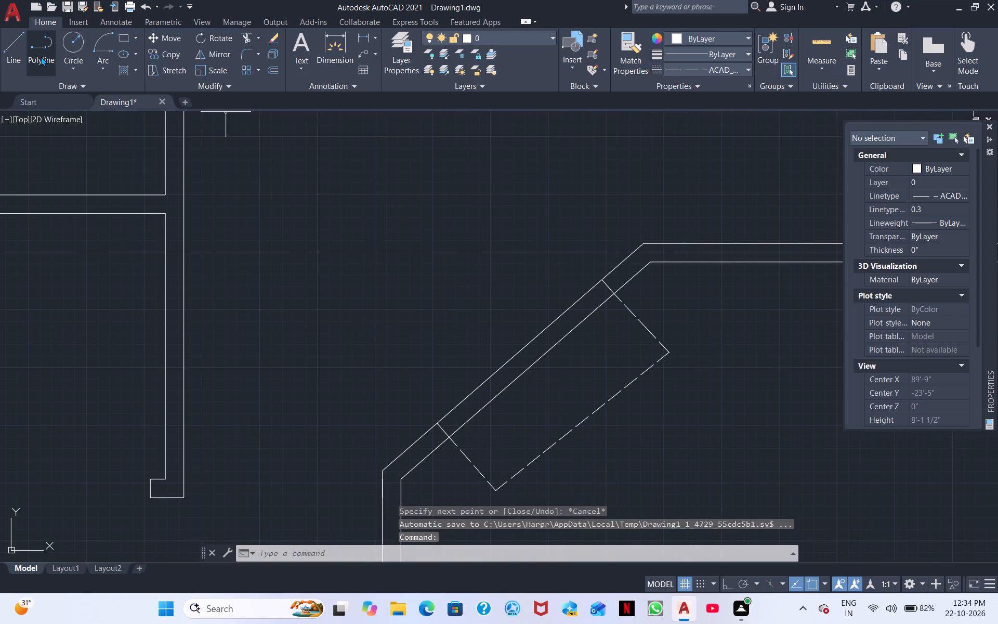
left_click(247, 35)
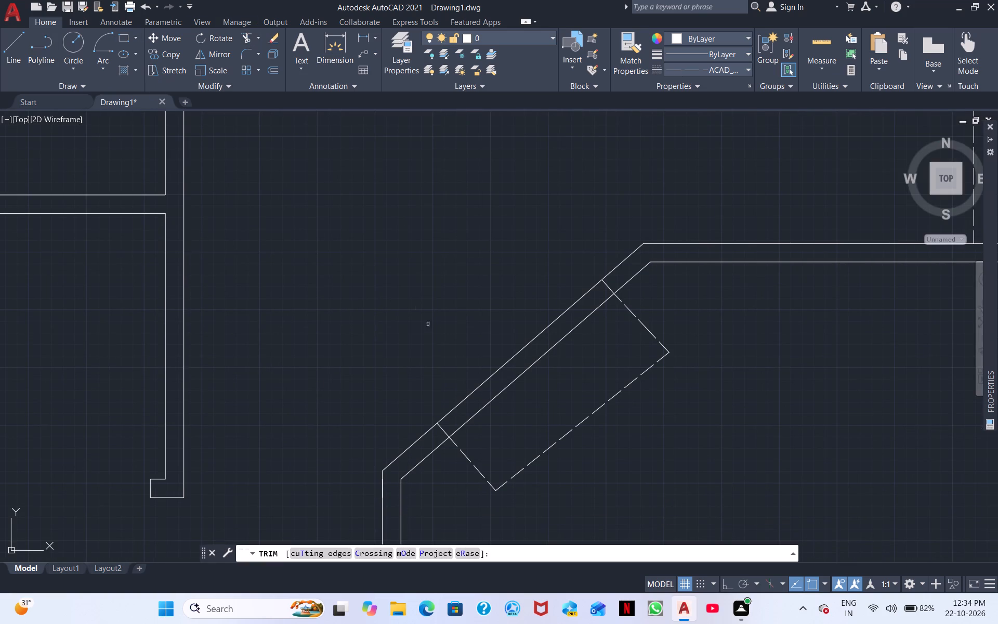
left_click(497, 372)
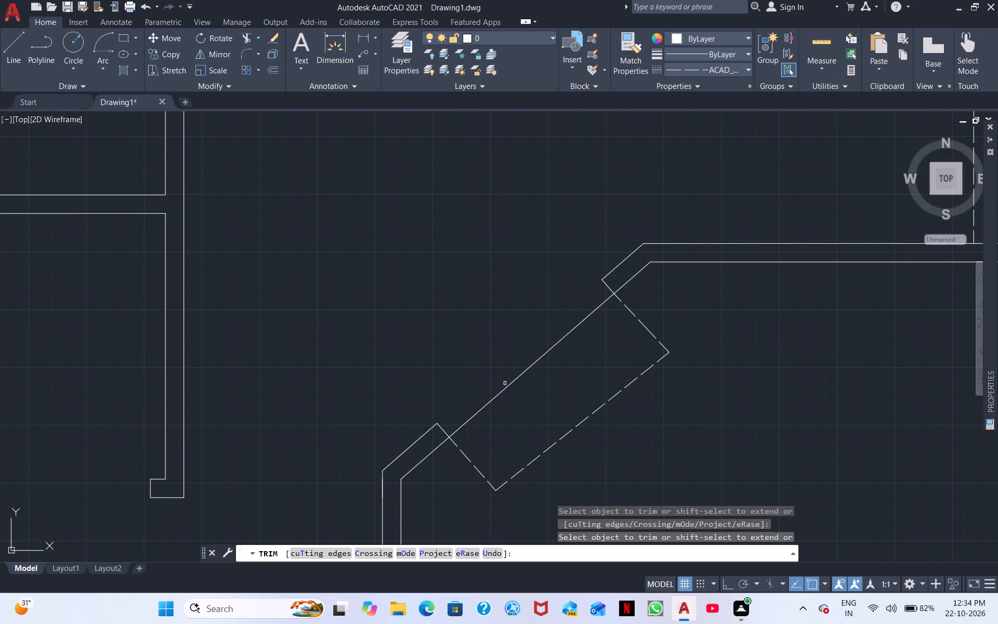
left_click_drag(505, 383, 573, 455)
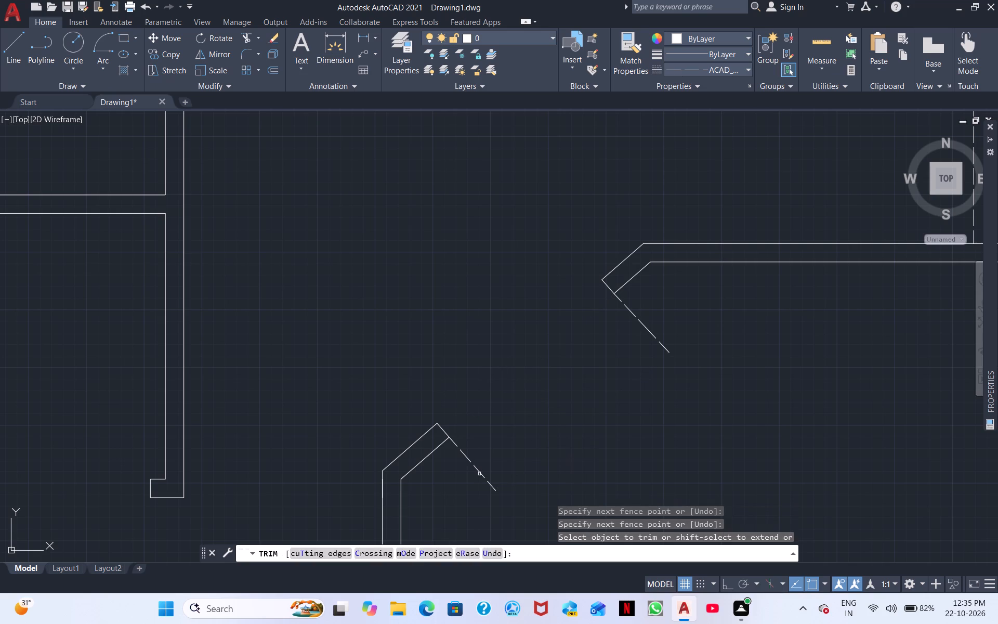
left_click_drag(458, 481, 672, 303)
left_click_drag(635, 304, 618, 318)
Extend the inner line along the two lower rooms' bottom wall through the wall pieces and piers to the adjoining side walls.
scroll(579, 373, "down", 1)
middle_click_drag(595, 399, 551, 379)
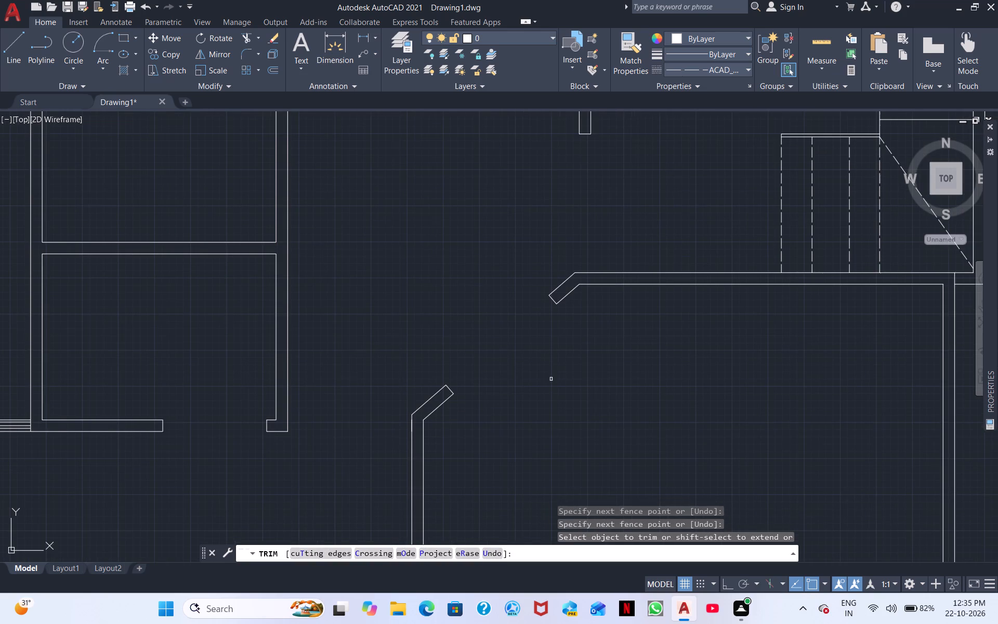
middle_click_drag(635, 397, 599, 206)
middle_click_drag(577, 369, 579, 368)
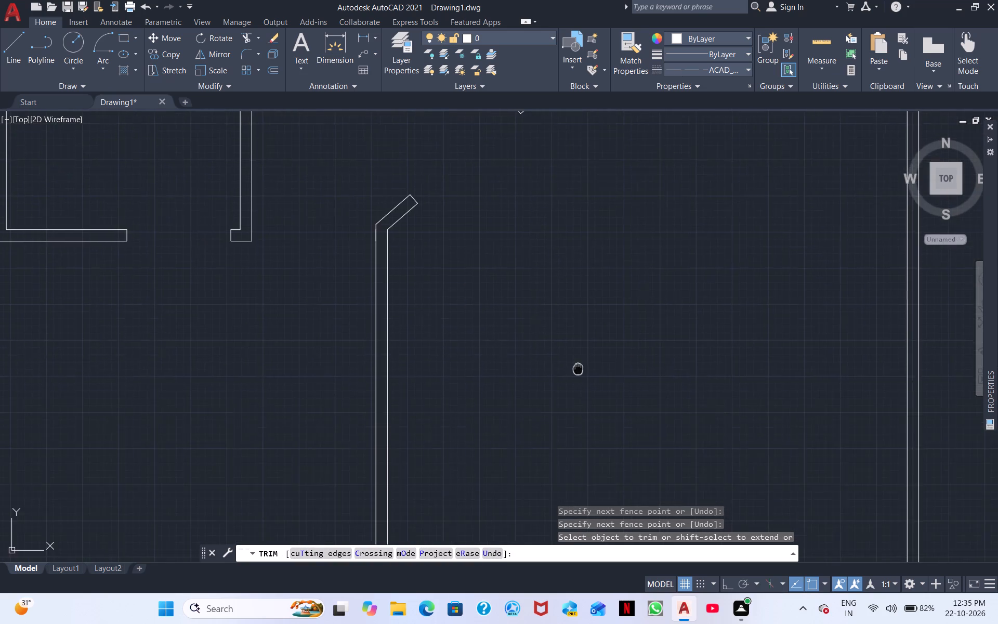
middle_click_drag(579, 368, 602, 237)
scroll(573, 303, "down", 1)
middle_click_drag(556, 327, 590, 237)
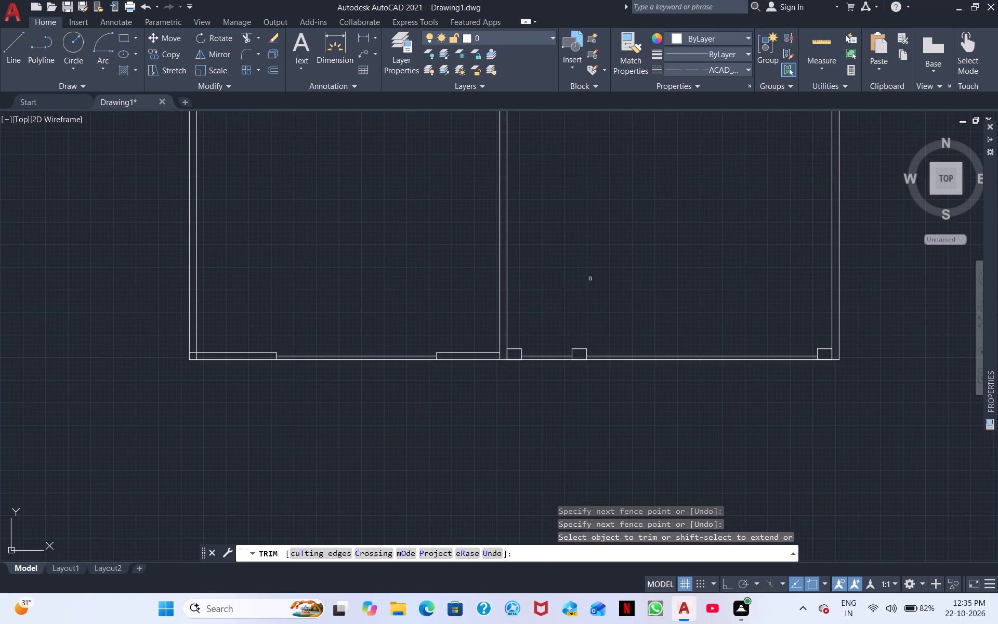
middle_click_drag(589, 296, 721, 327)
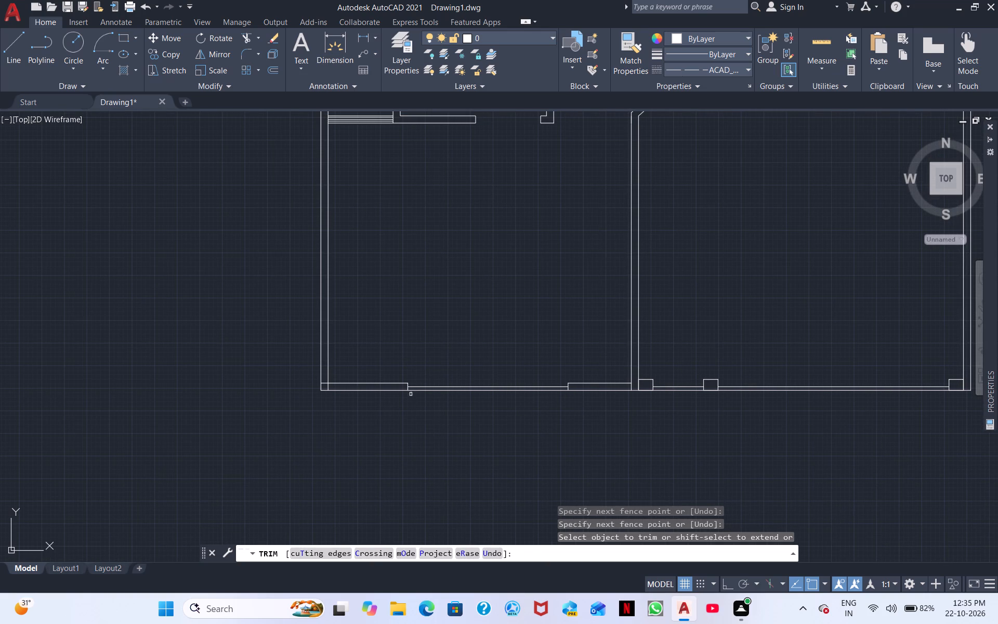
left_click(452, 387, "shift")
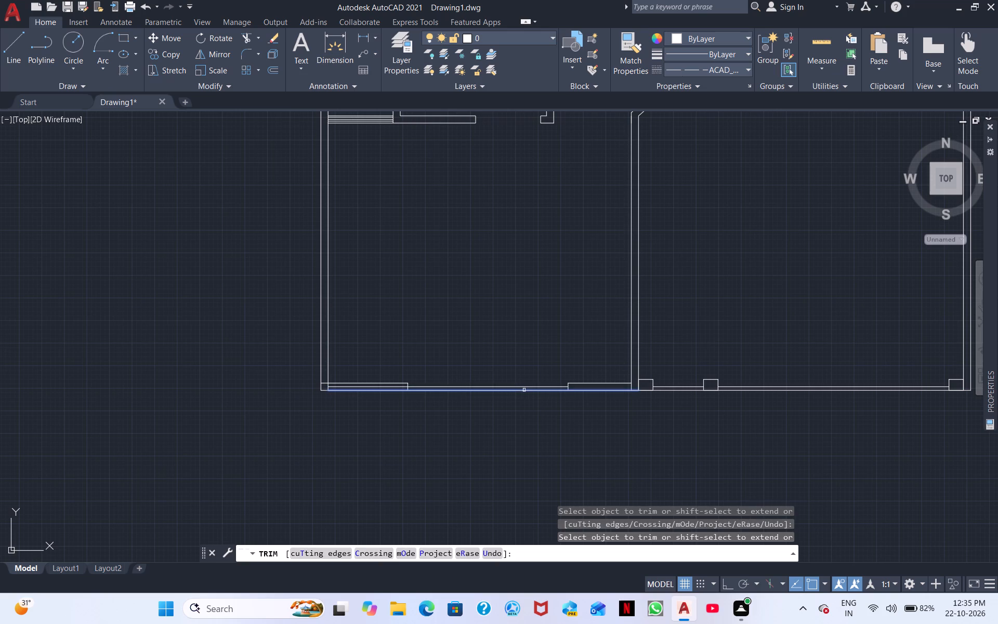
left_click(530, 386, "shift")
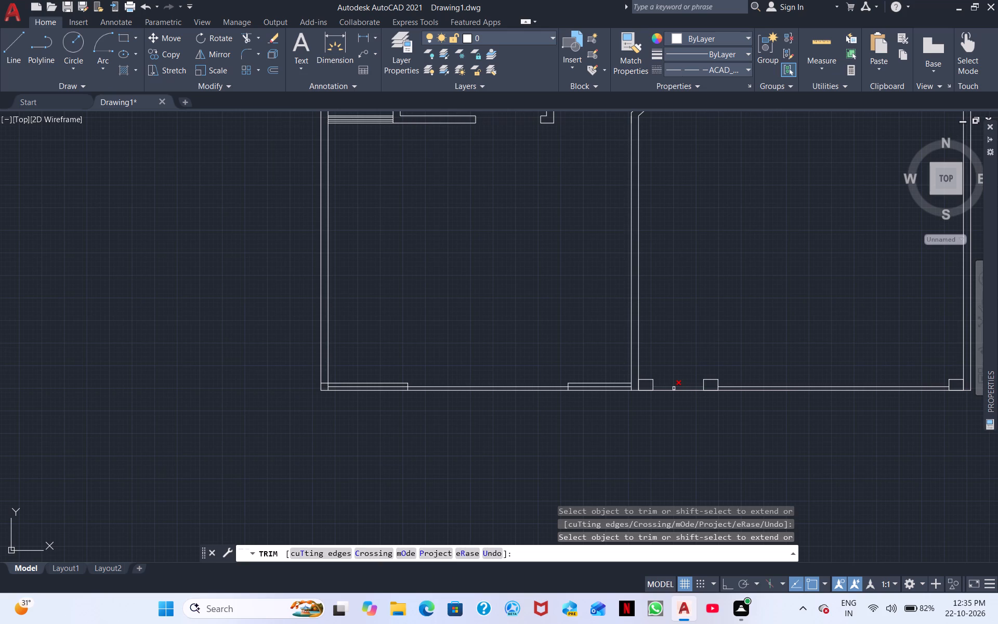
left_click(675, 386, "shift")
left_click(724, 386, "shift")
left_click(943, 386, "shift")
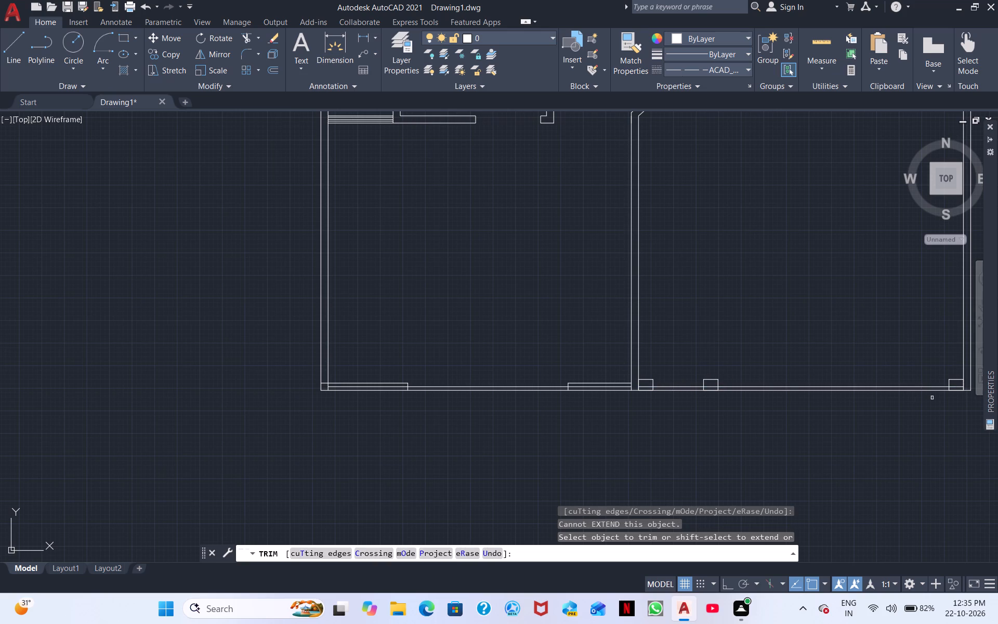
Trim away the sides and top of the rectangular pier in the bottom wall's right-hand corner.
scroll(991, 367, "up", 2)
scroll(898, 382, "up", 2)
middle_click_drag(926, 403, 369, 297)
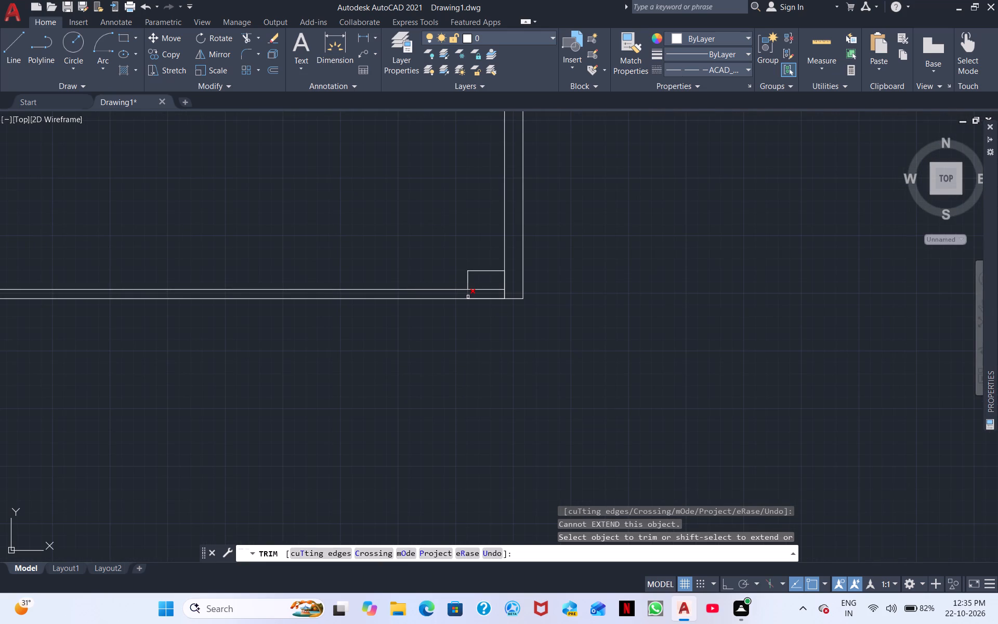
left_click(468, 297)
left_click_drag(466, 282, 495, 264)
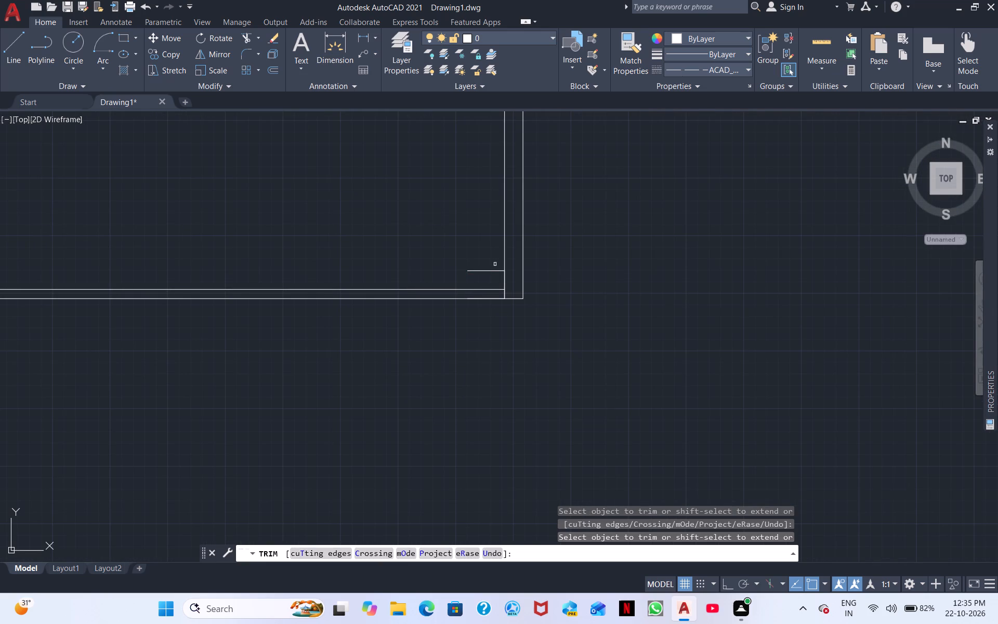
left_click_drag(495, 264, 490, 268)
left_click(484, 271)
Trim away the remaining two rectangular piers on the right room's bottom wall, including the one beside the partition.
scroll(309, 255, "down", 1)
middle_click_drag(309, 255, 598, 229)
middle_click_drag(327, 306, 493, 339)
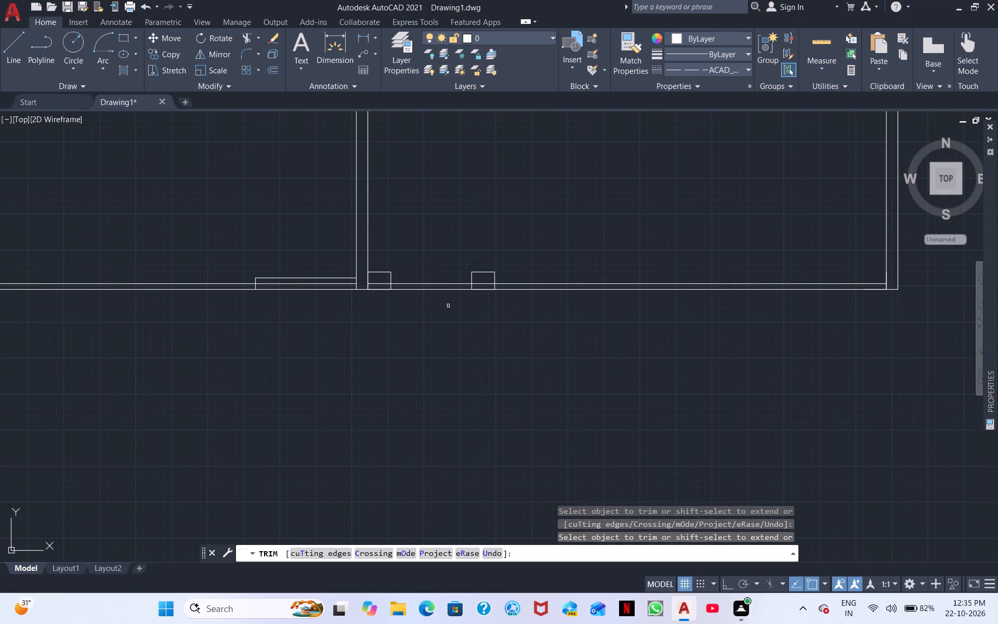
scroll(466, 277, "up", 2)
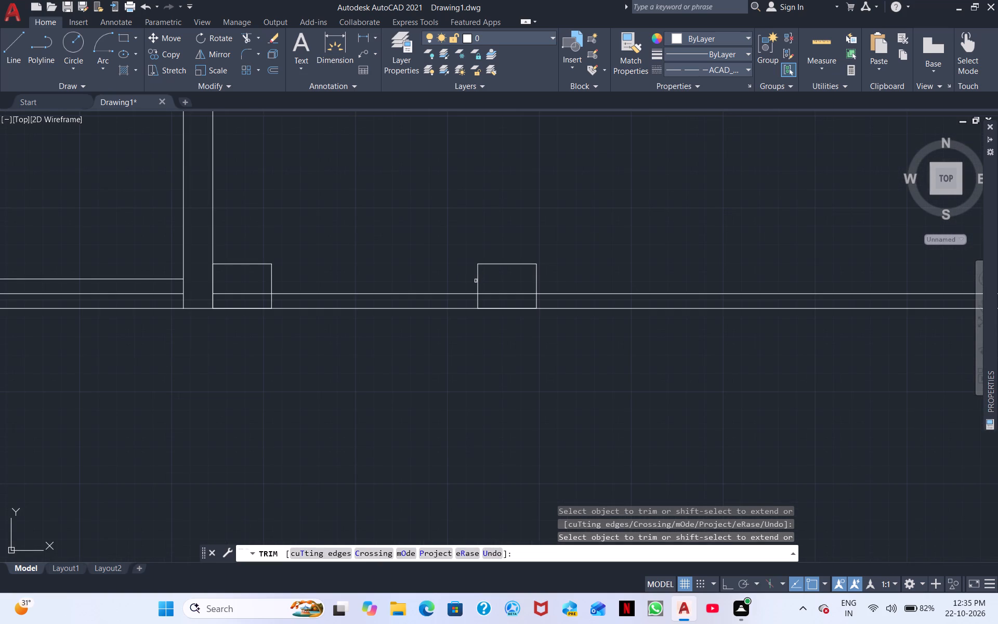
left_click(477, 280)
left_click(498, 265)
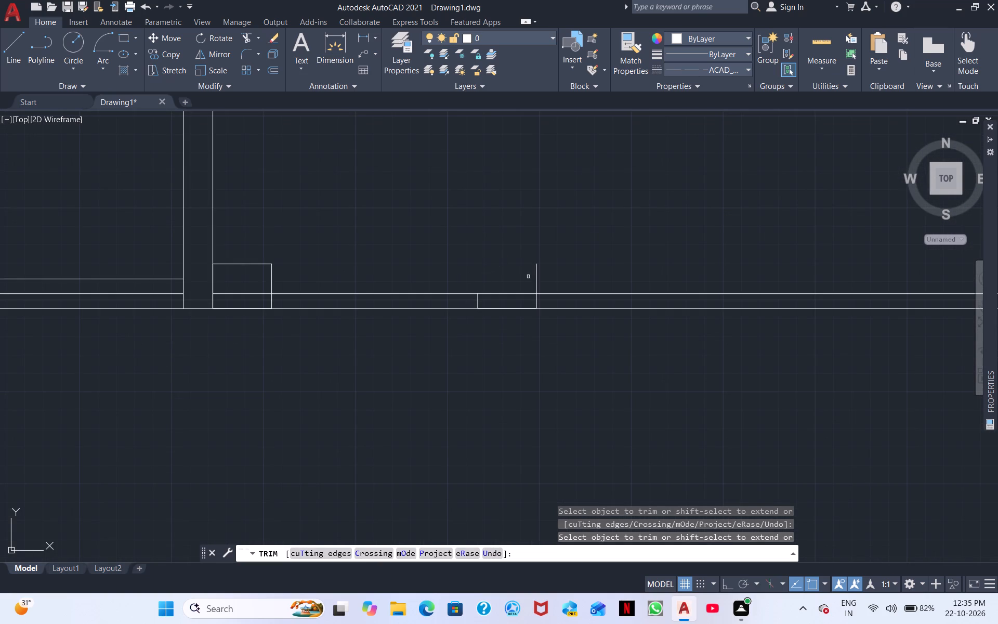
left_click(536, 277)
left_click(476, 303)
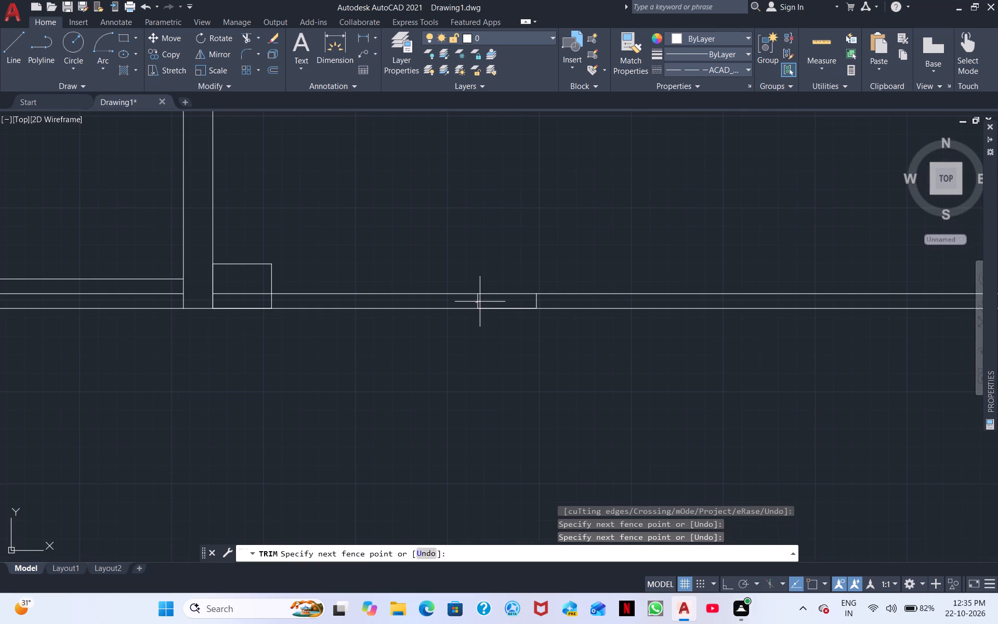
left_click(542, 301)
middle_click_drag(351, 351, 635, 383)
left_click_drag(512, 296, 512, 305)
left_click(554, 305)
left_click(556, 335)
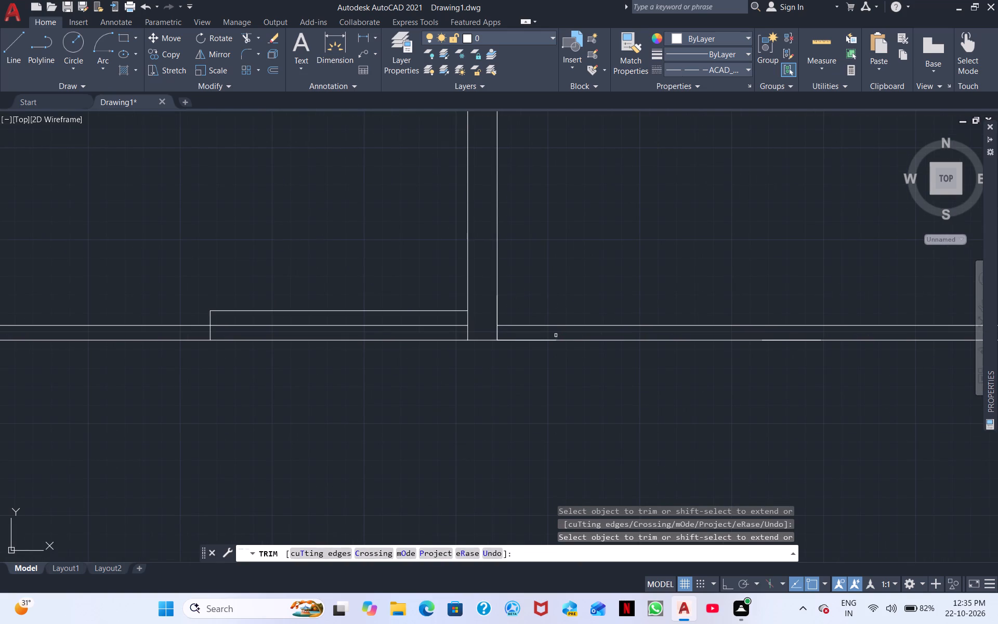
Trim away the end and top edges of the thicker wall piece left of the partition on the bottom wall.
middle_click_drag(311, 329, 474, 327)
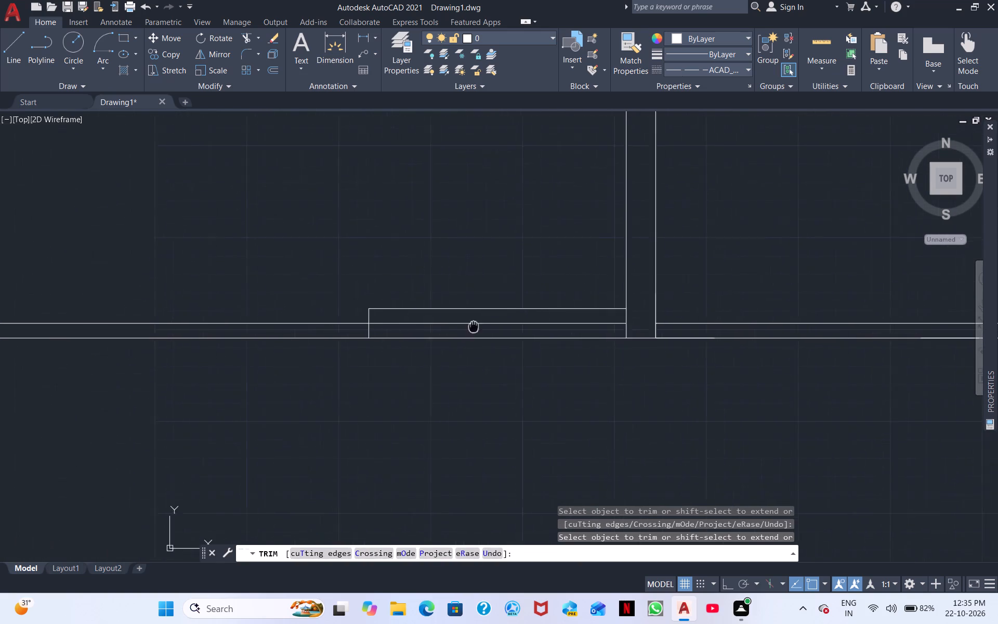
middle_click_drag(474, 327, 661, 313)
left_click(561, 317)
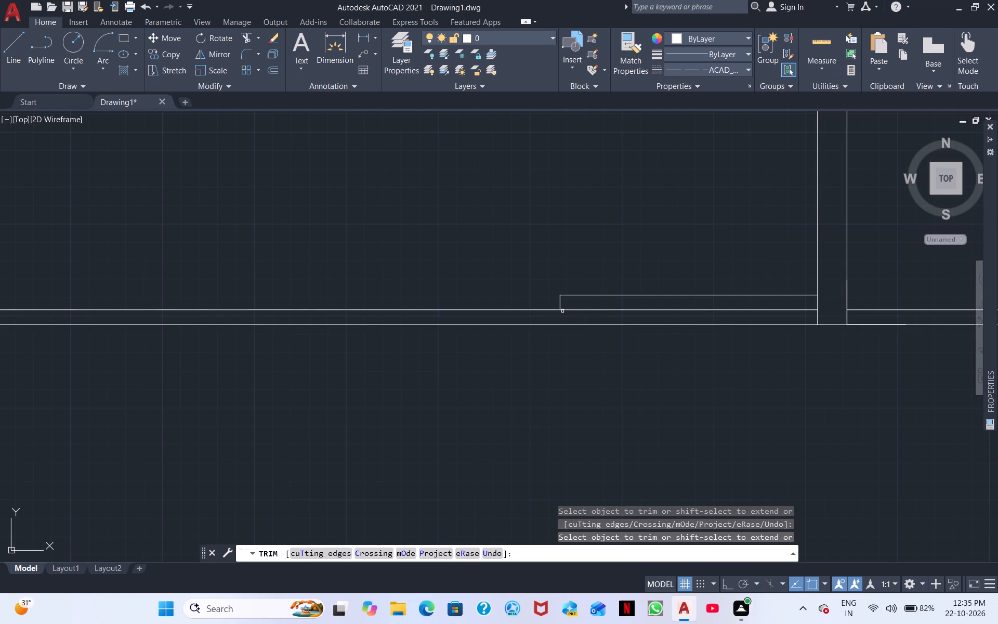
left_click(575, 296)
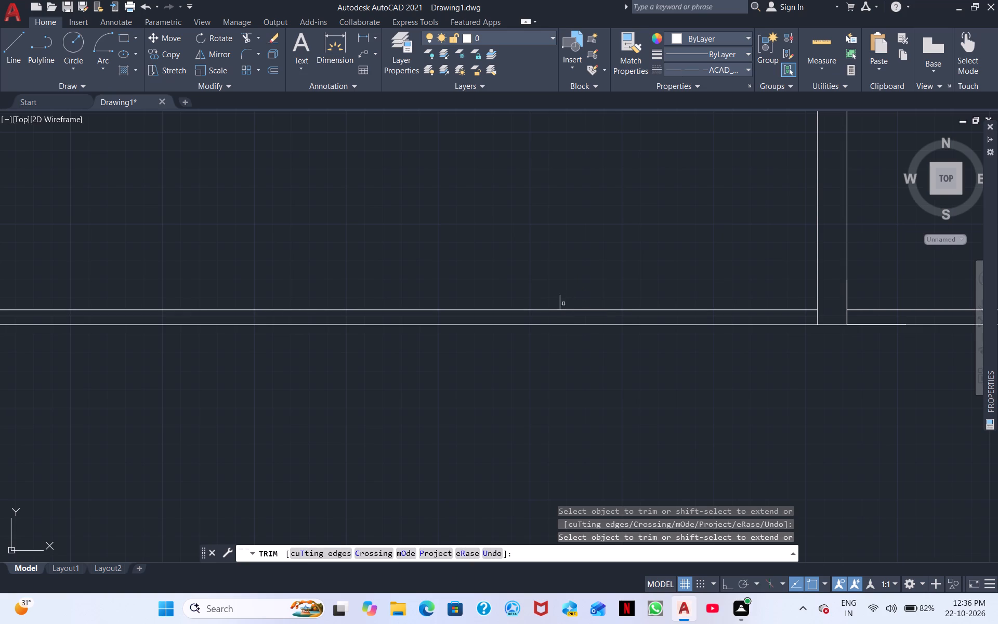
left_click(561, 306)
Trim away the top and end edges of the thicker wall piece in the bottom wall's left-hand corner.
scroll(421, 363, "down", 2)
middle_click_drag(165, 400, 489, 413)
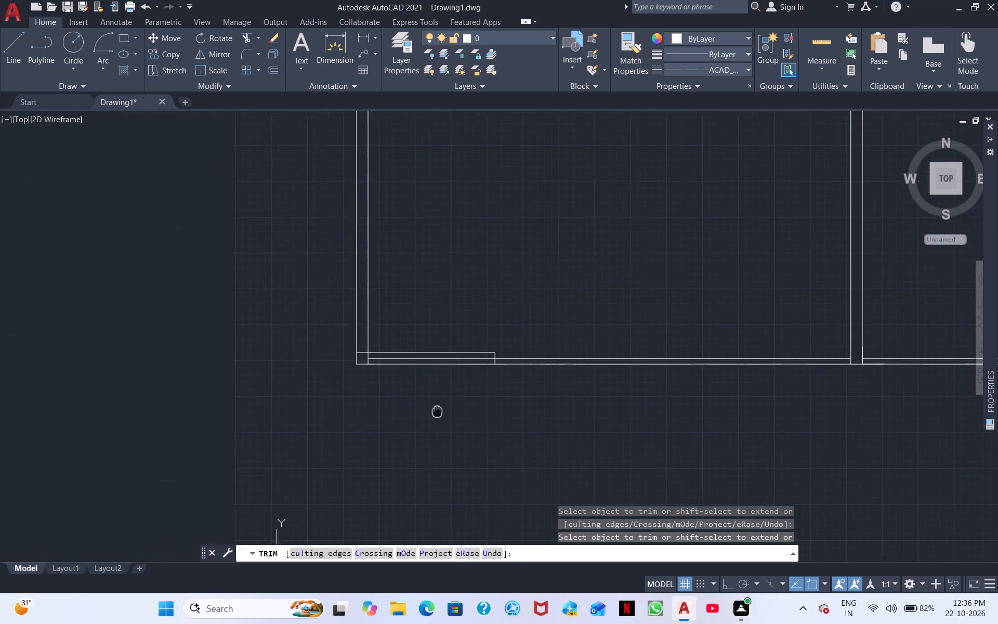
middle_click_drag(489, 413, 527, 413)
scroll(513, 359, "up", 2)
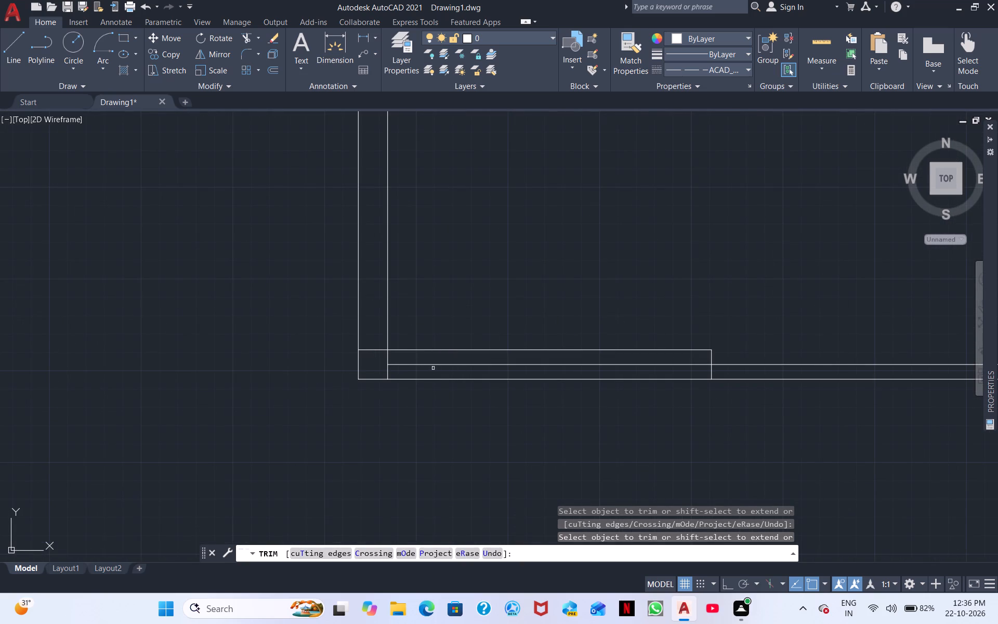
left_click(405, 350)
left_click(374, 350)
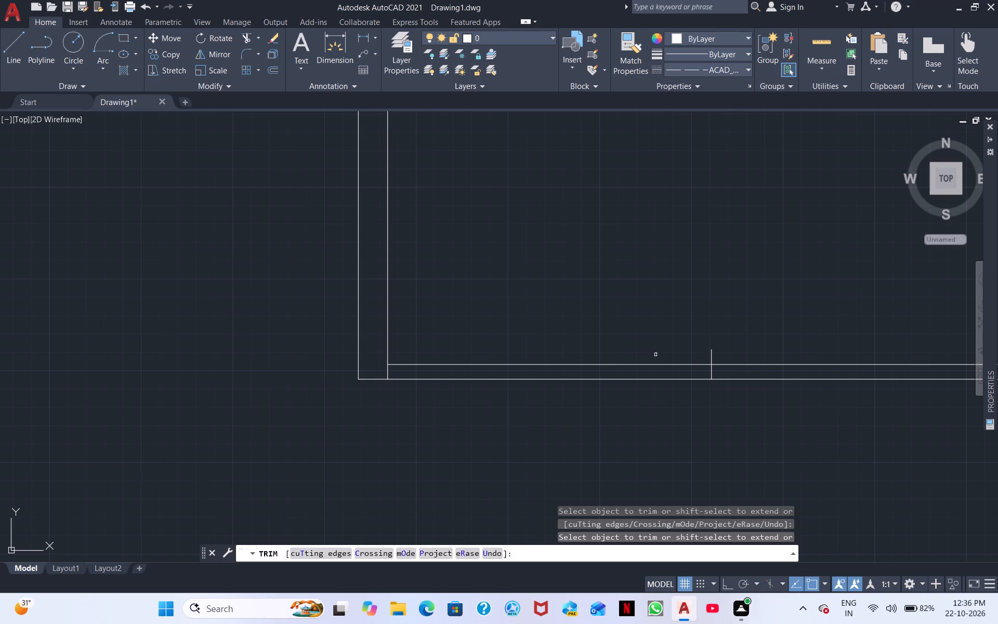
left_click(709, 357)
left_click(723, 358)
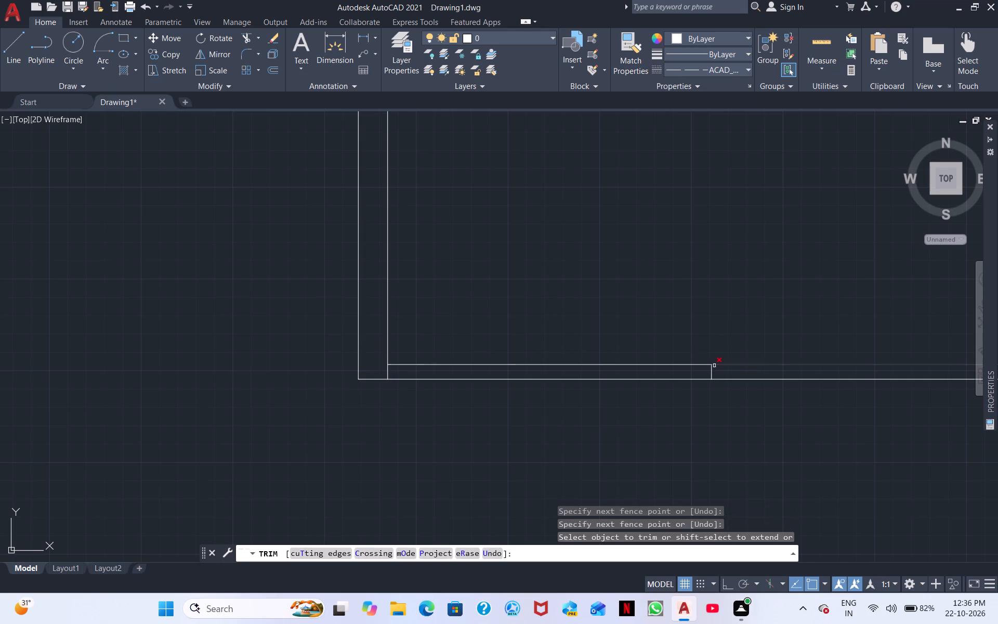
left_click(710, 370)
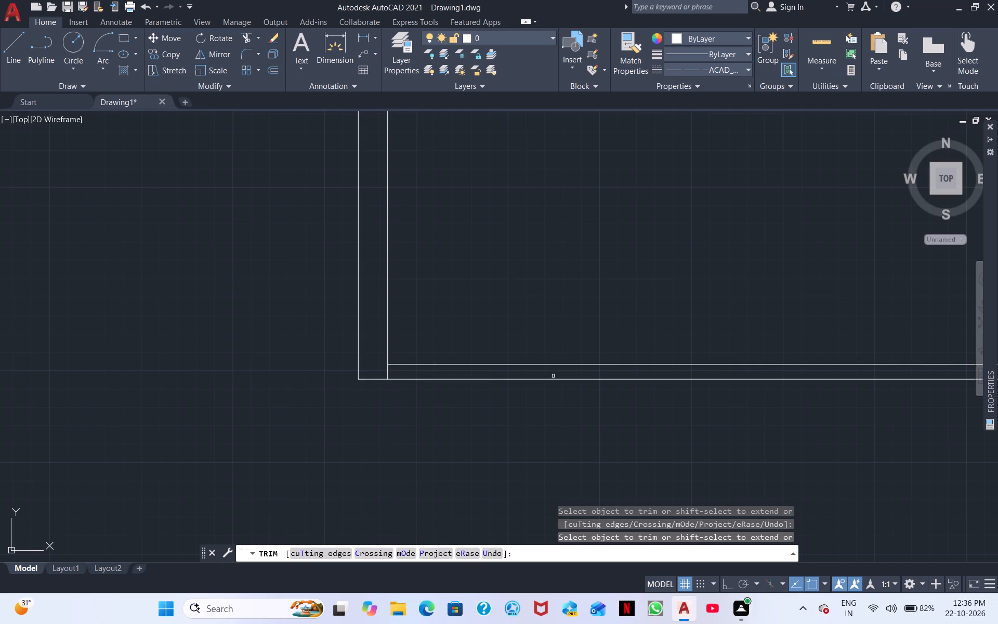
key("Escape")
Offset the bottom wall's inner lines in both lower rooms 3'3" upward, including the short segment beside the partition.
scroll(465, 318, "down", 1)
middle_click_drag(603, 367, 441, 347)
scroll(441, 347, "down", 2)
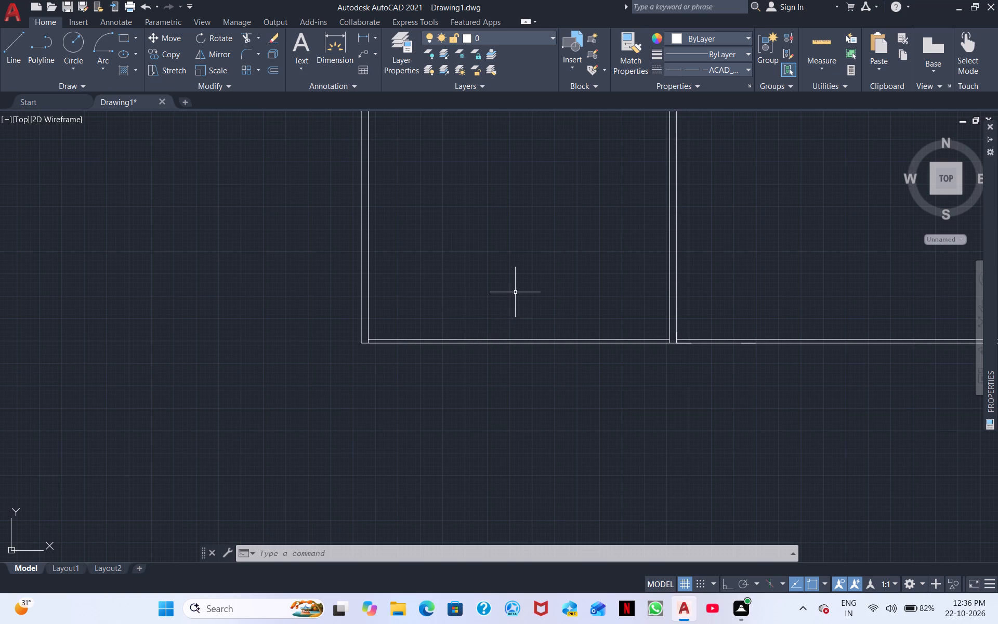
type("O")
key("space")
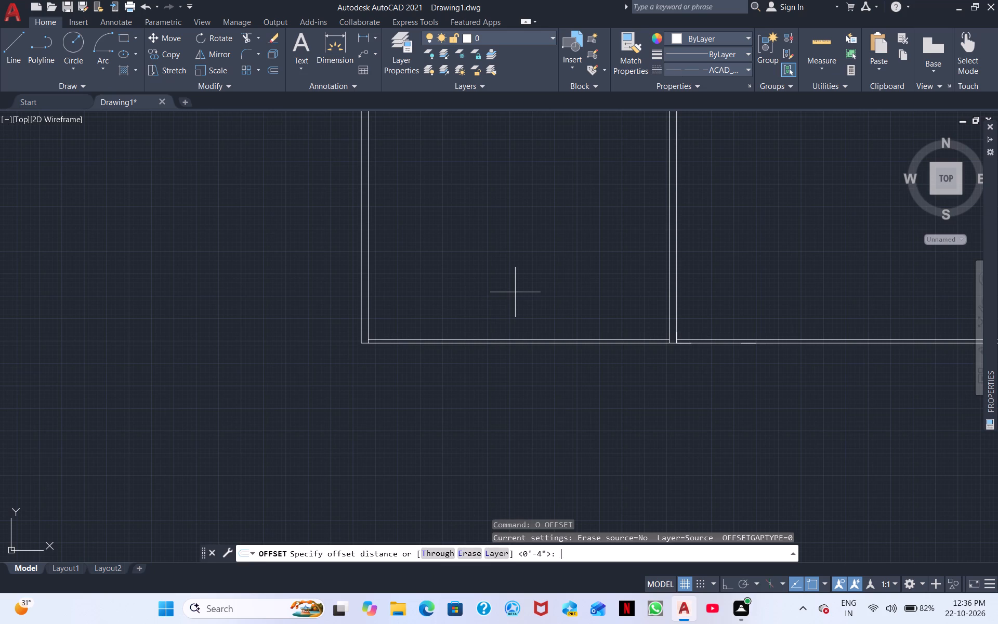
type("3'3\"")
key("Return")
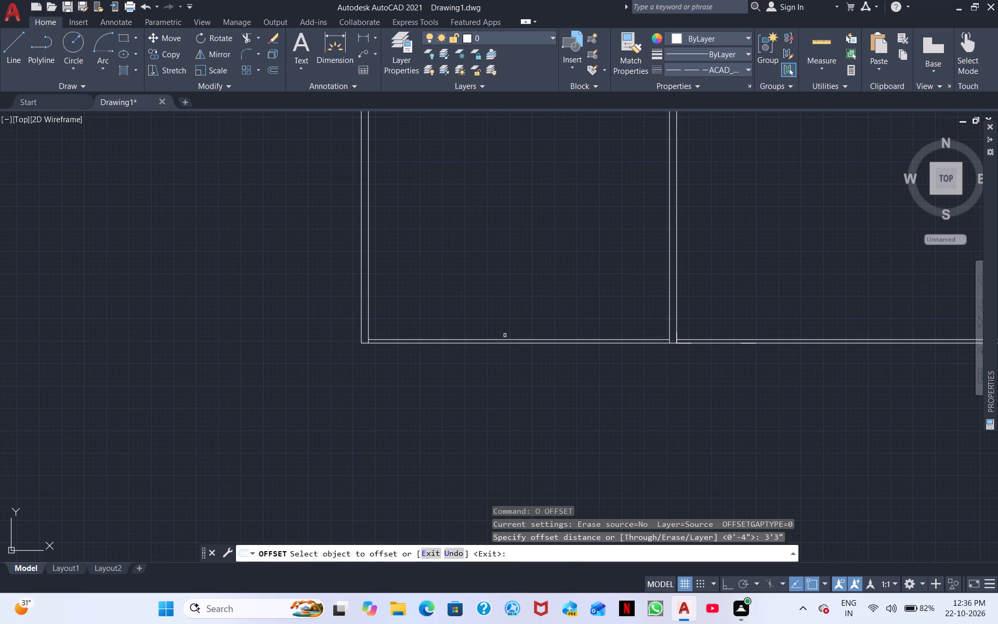
left_click(505, 338)
left_click(508, 307)
scroll(515, 303, "down", 1)
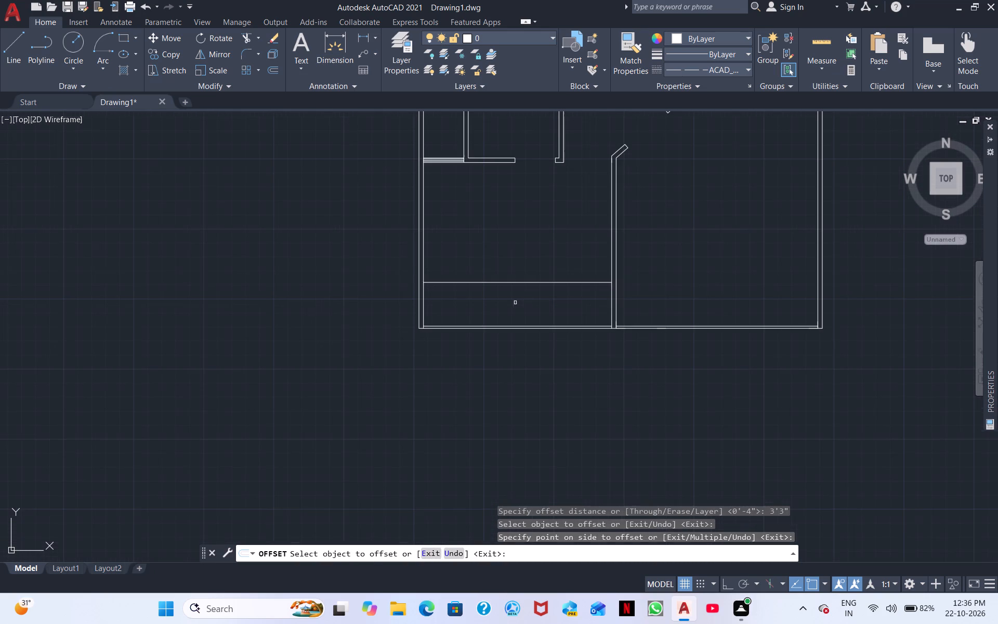
middle_click_drag(538, 301, 348, 344)
scroll(515, 368, "up", 2)
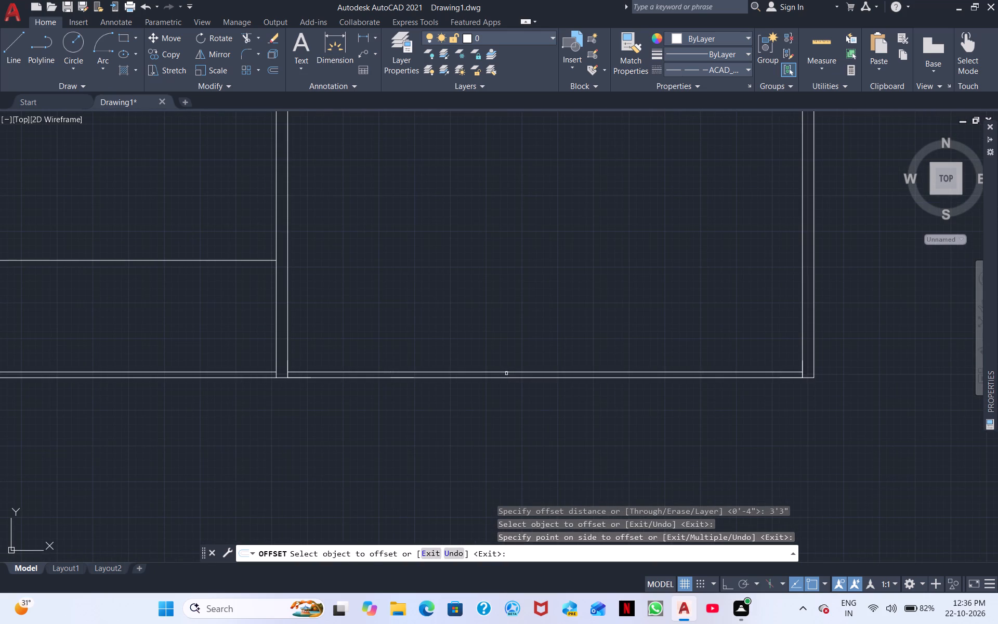
left_click(509, 372)
left_click(501, 330)
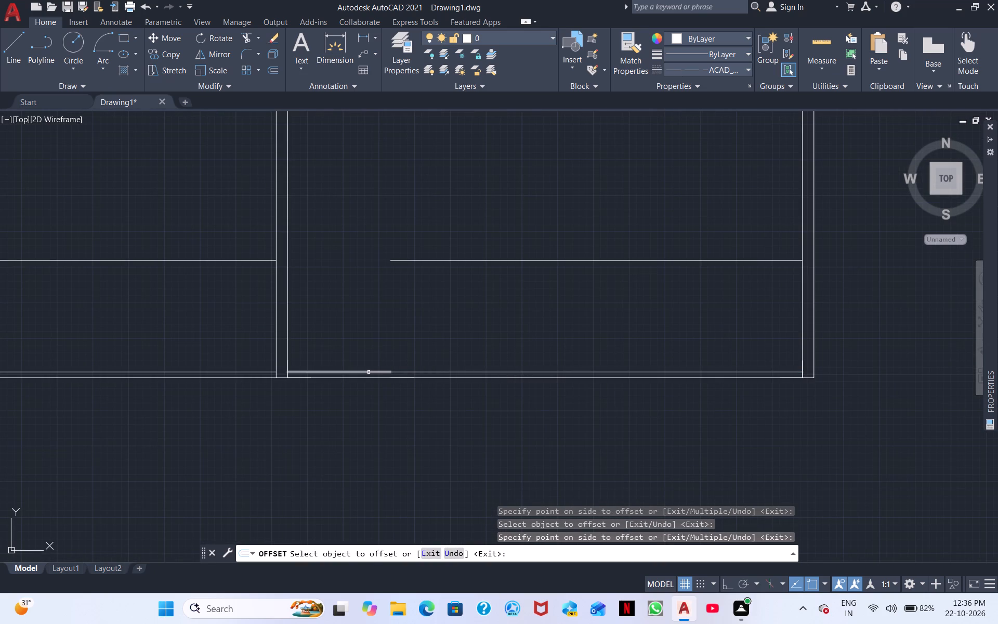
left_click(369, 372)
left_click(367, 348)
scroll(464, 328, "down", 1)
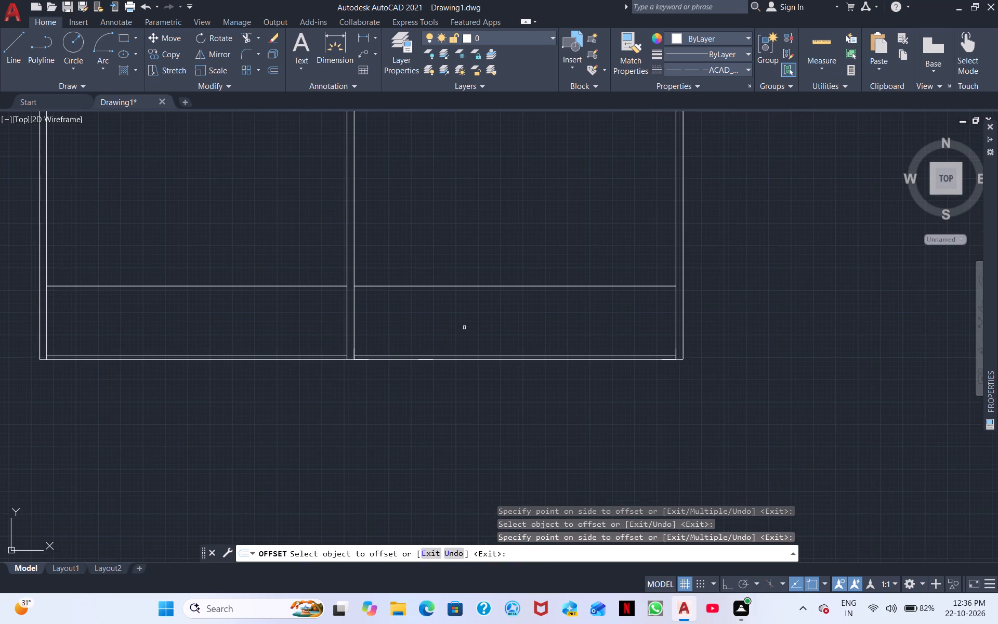
Offset the longer inner line segment of the right room's bottom wall 4' upward.
middle_click_drag(402, 350, 477, 358)
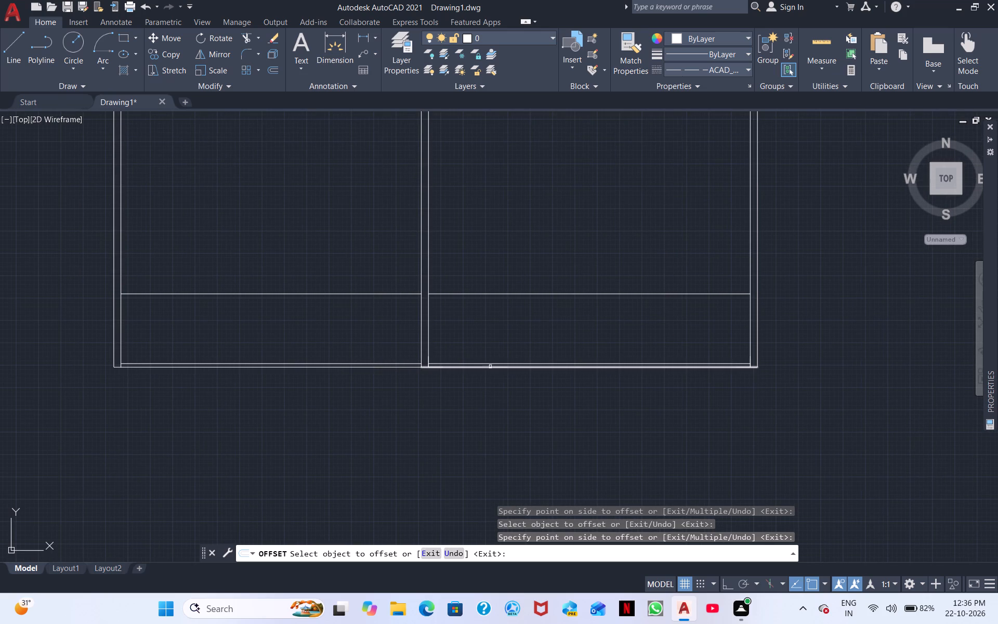
middle_click_drag(525, 357, 450, 356)
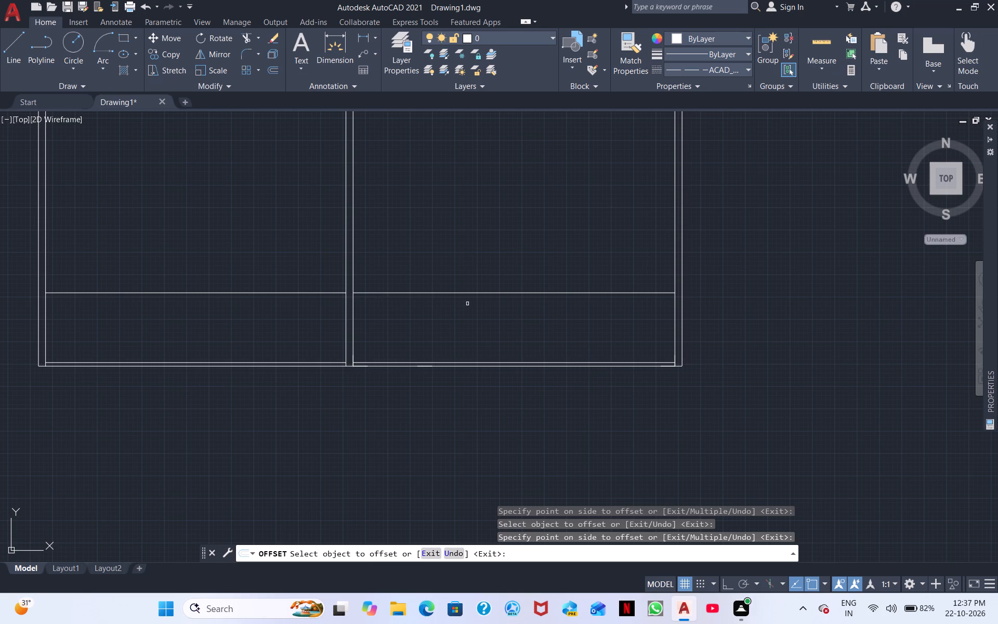
key("space")
key("space")
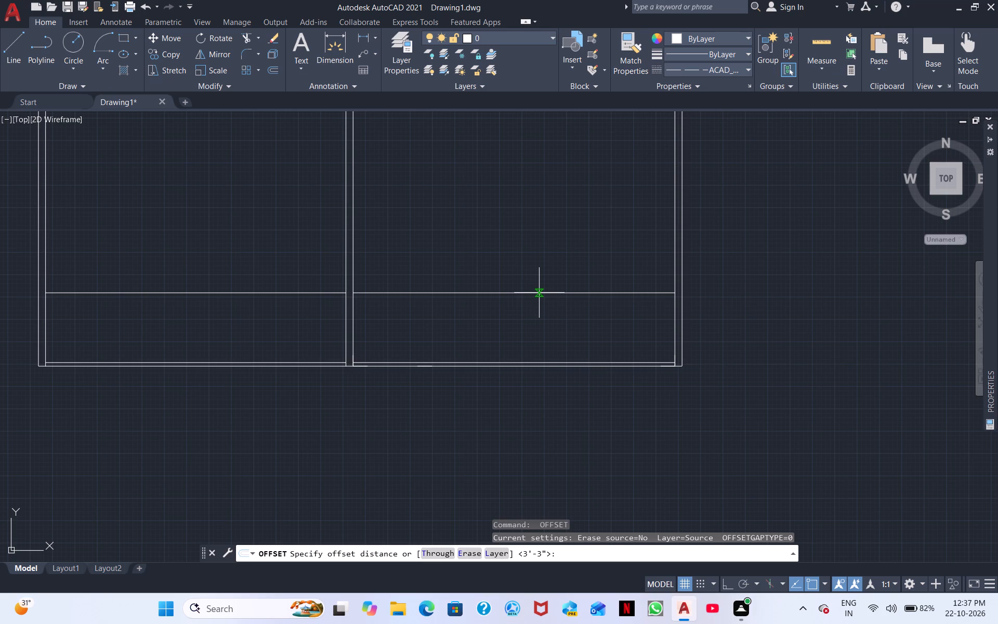
type("4'")
key("Return")
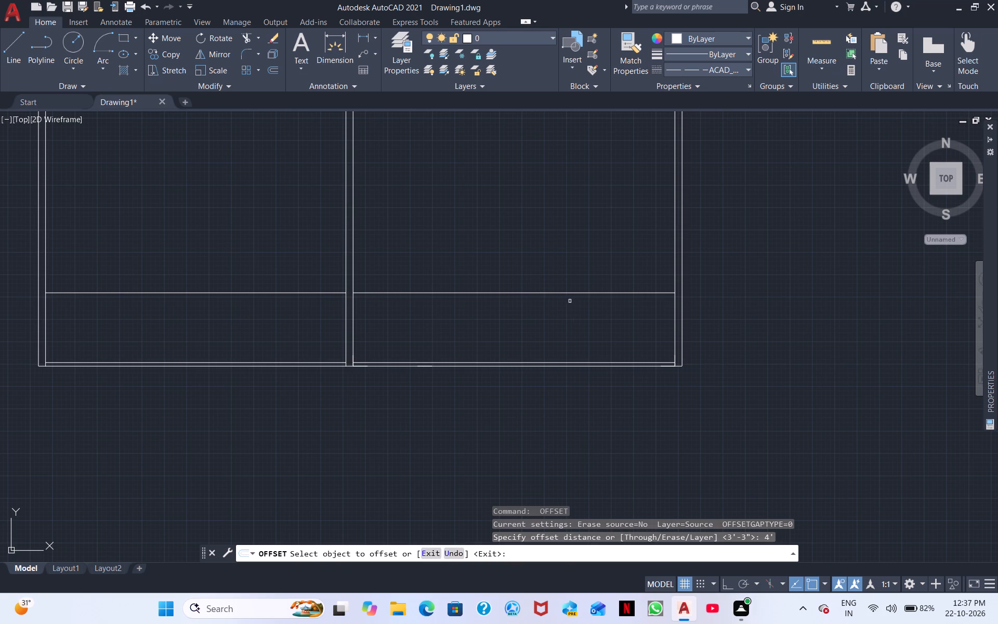
left_click(603, 361)
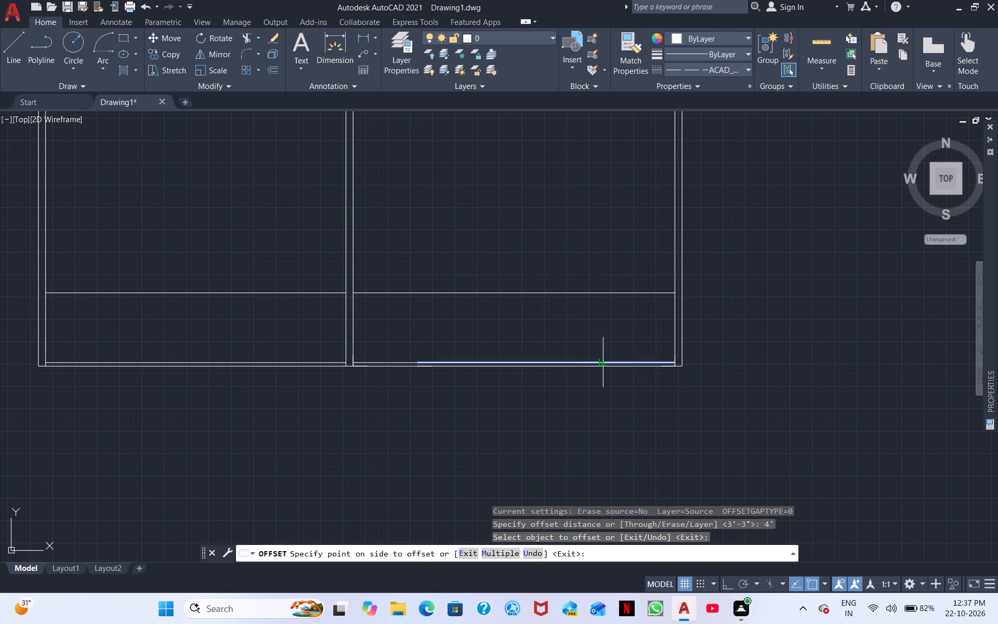
left_click(599, 340)
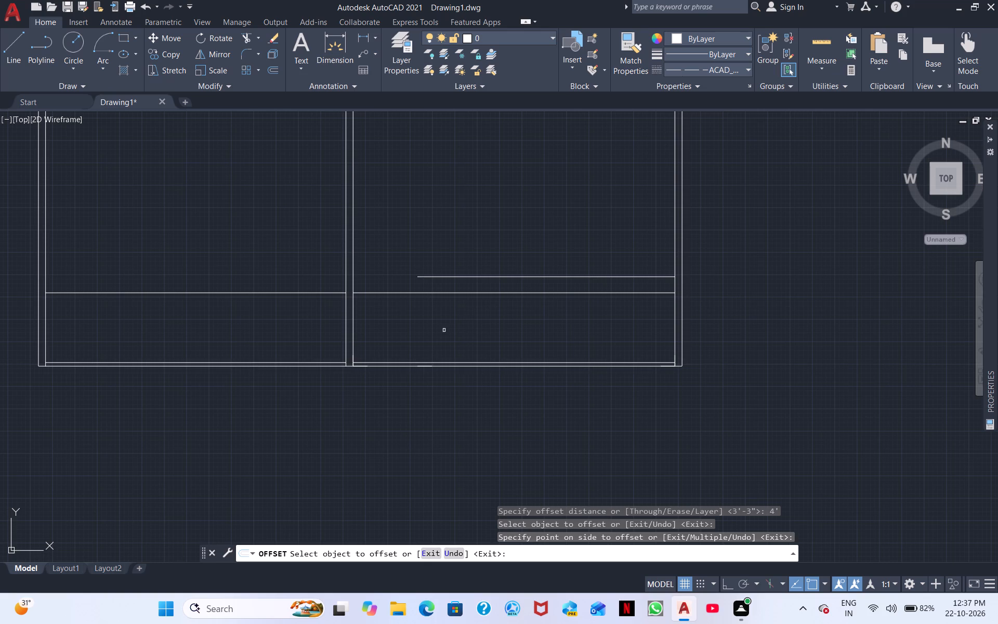
Offset the left room's new horizontal line 4" upward to give the wall its thickness.
middle_click_drag(444, 330, 571, 323)
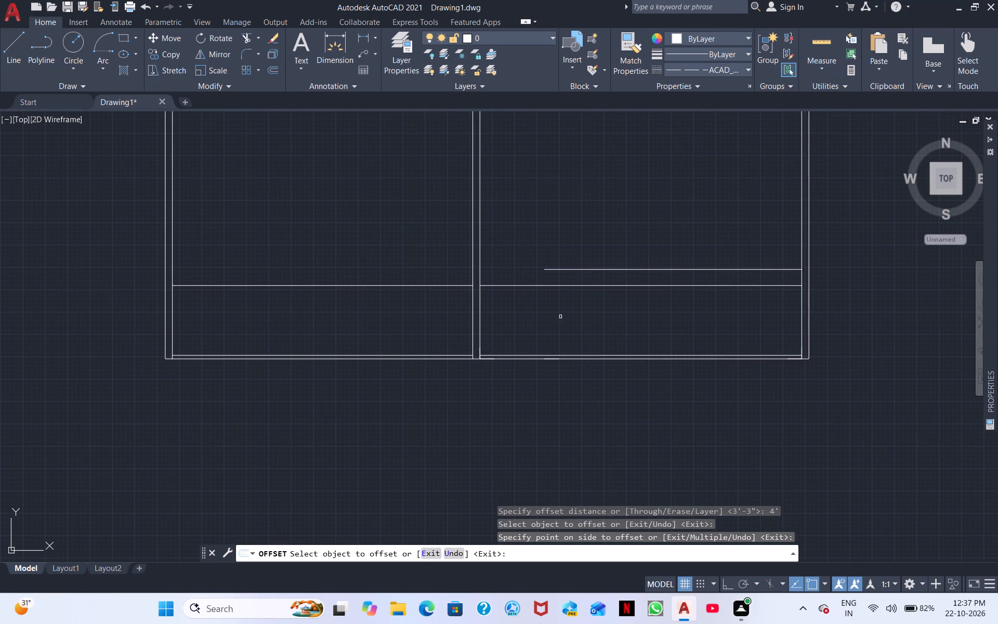
type("O")
key("space")
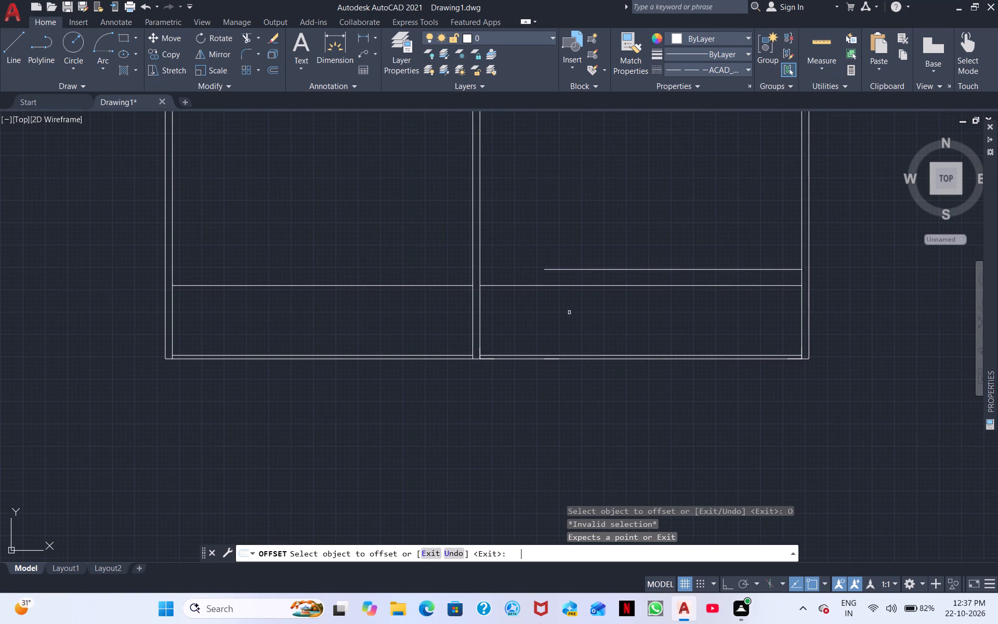
key("Escape")
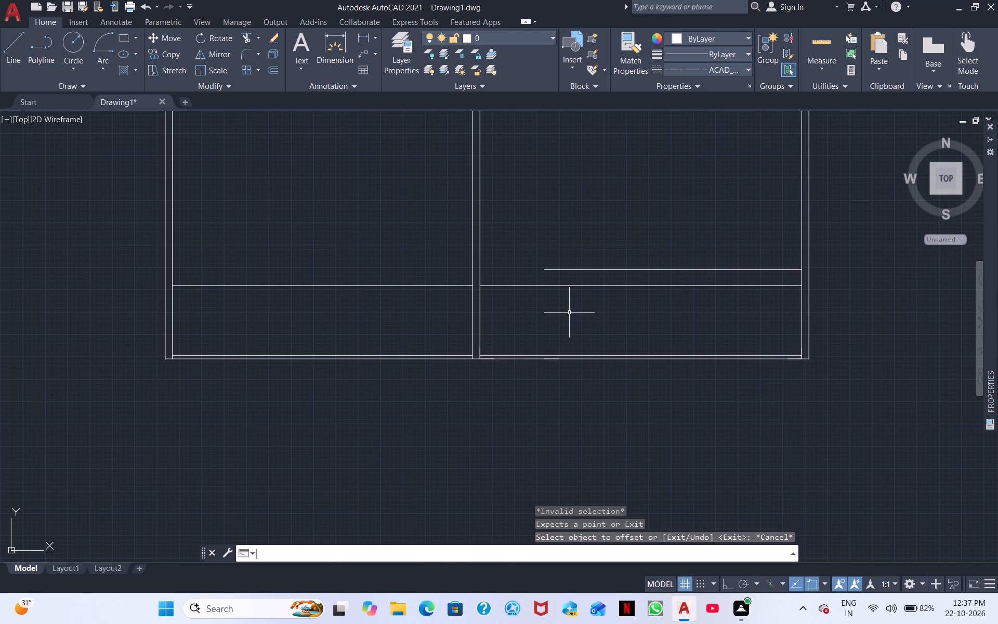
key("space")
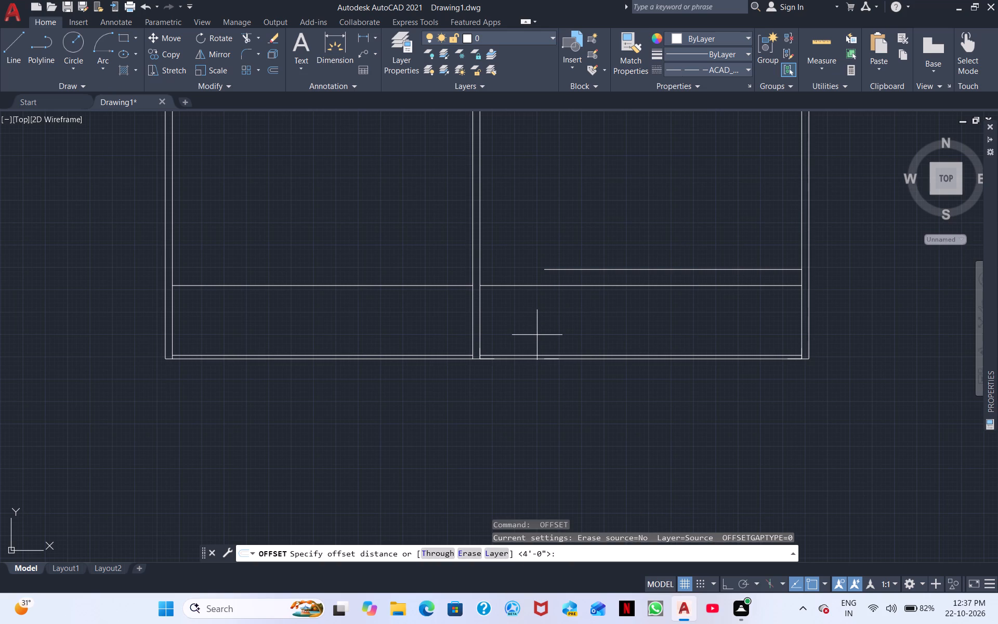
key("4")
key("shift+quotedbl")
key("Return")
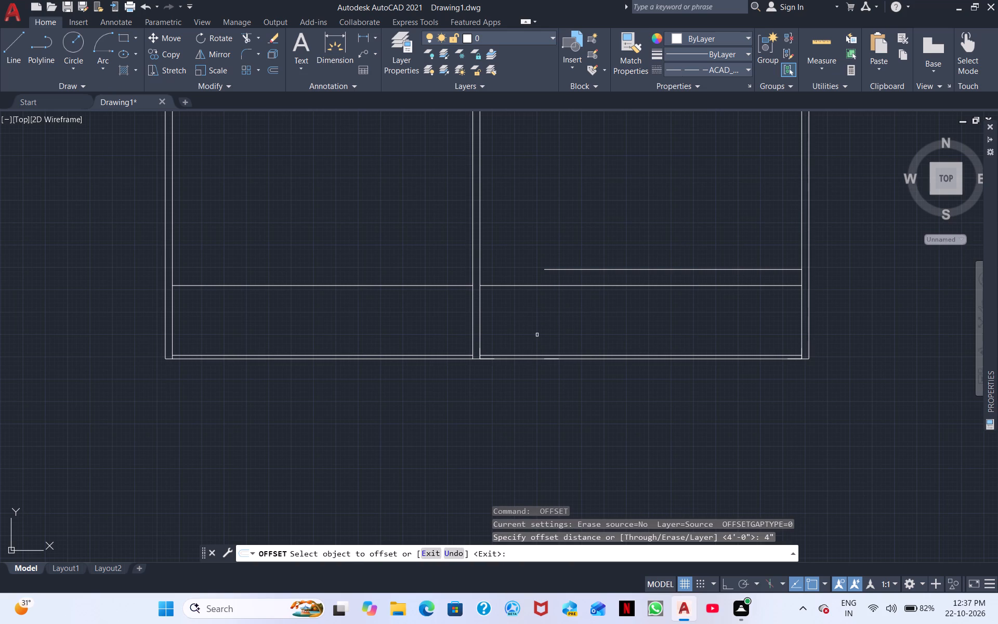
left_click(327, 284)
left_click(329, 276)
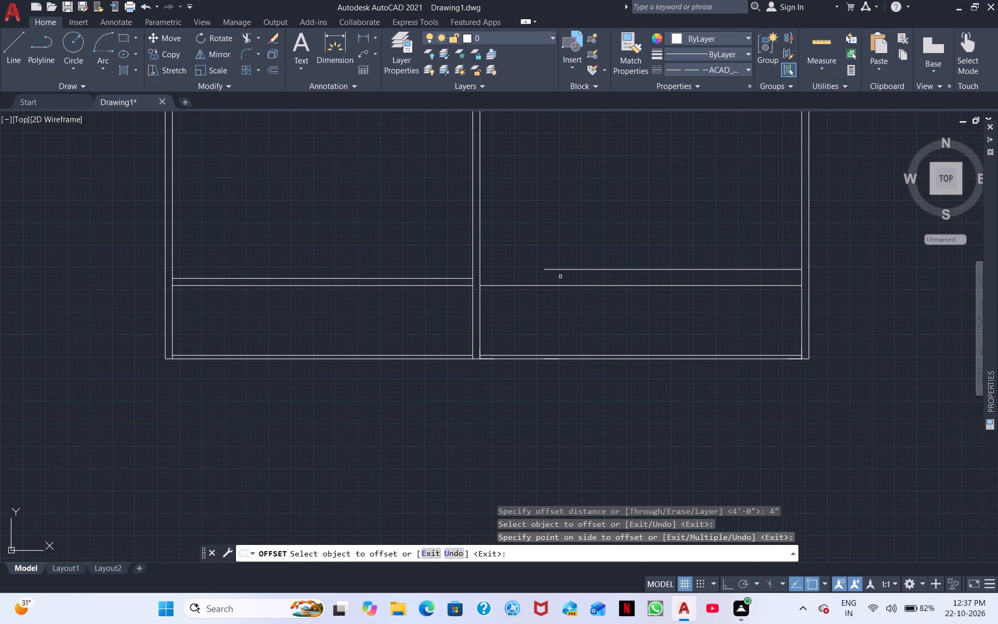
Offset the right room's uppermost horizontal line and the short line beside the partition 4" upward.
left_click(574, 267)
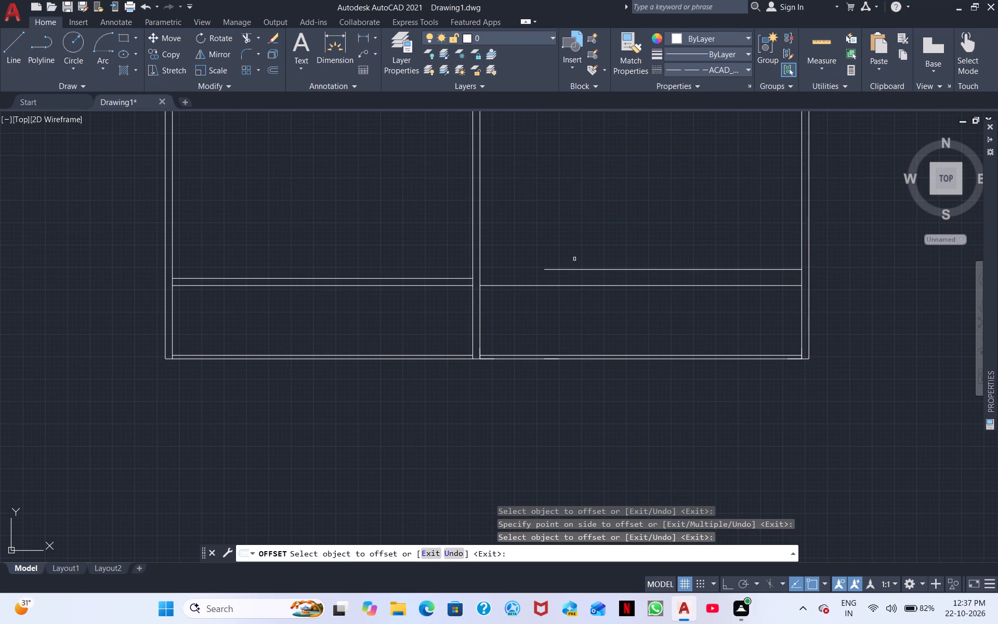
left_click(578, 267)
left_click_drag(581, 268, 581, 264)
left_click(581, 264)
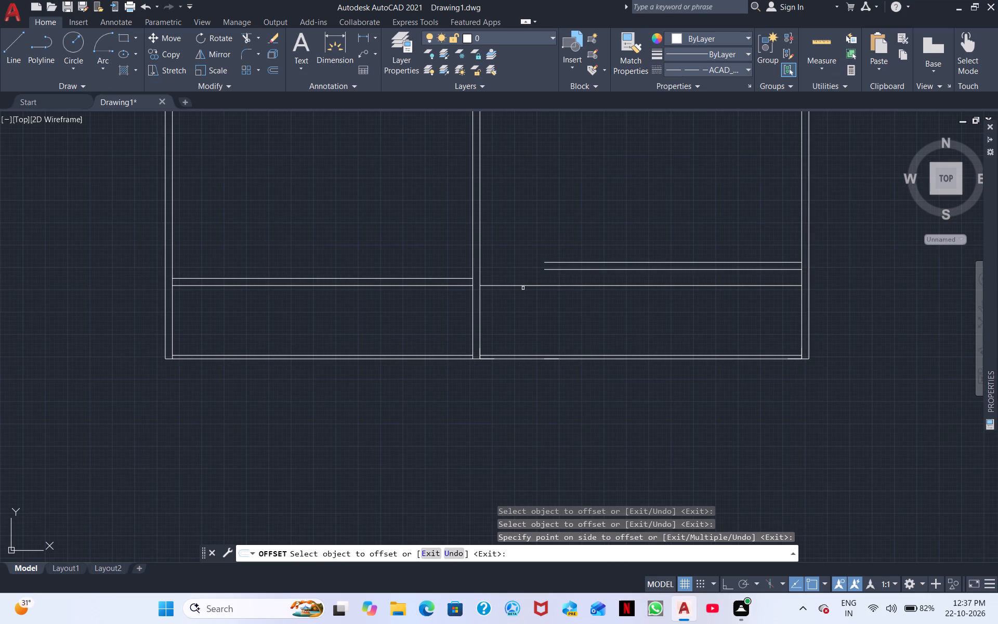
left_click(523, 288)
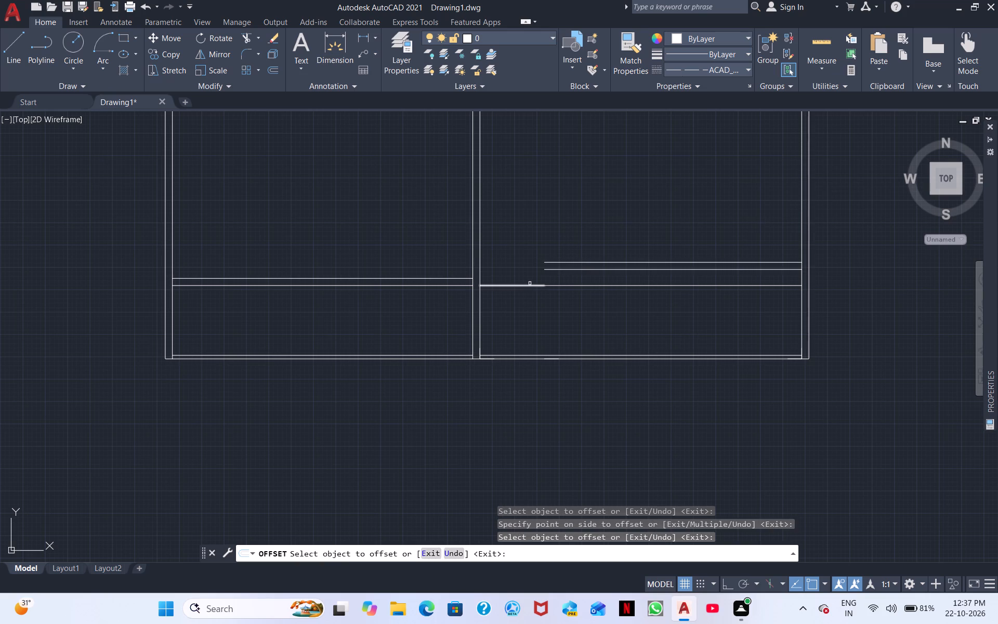
left_click(529, 284)
left_click(531, 281)
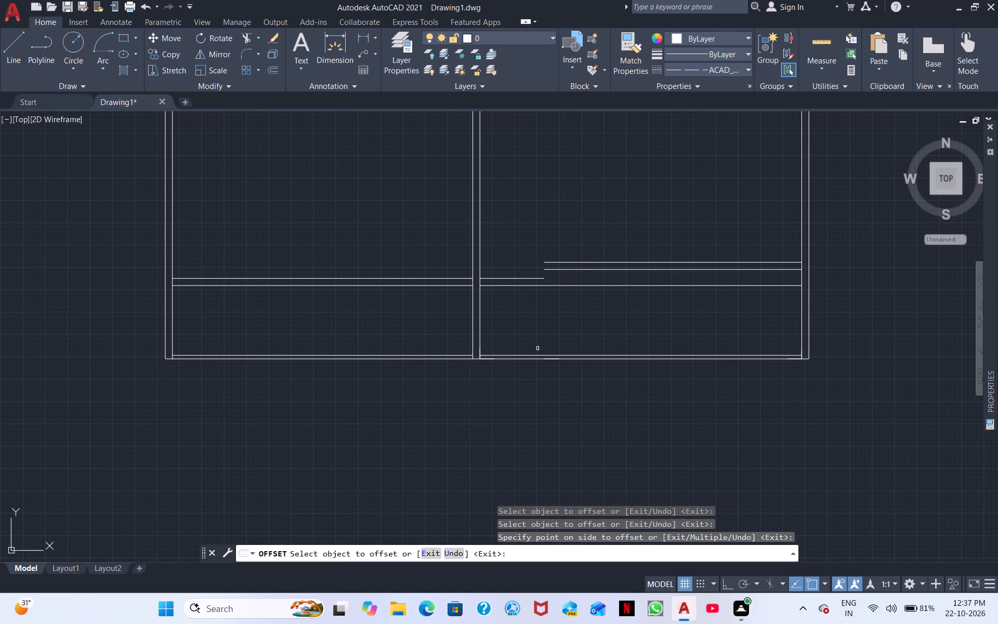
key("Escape")
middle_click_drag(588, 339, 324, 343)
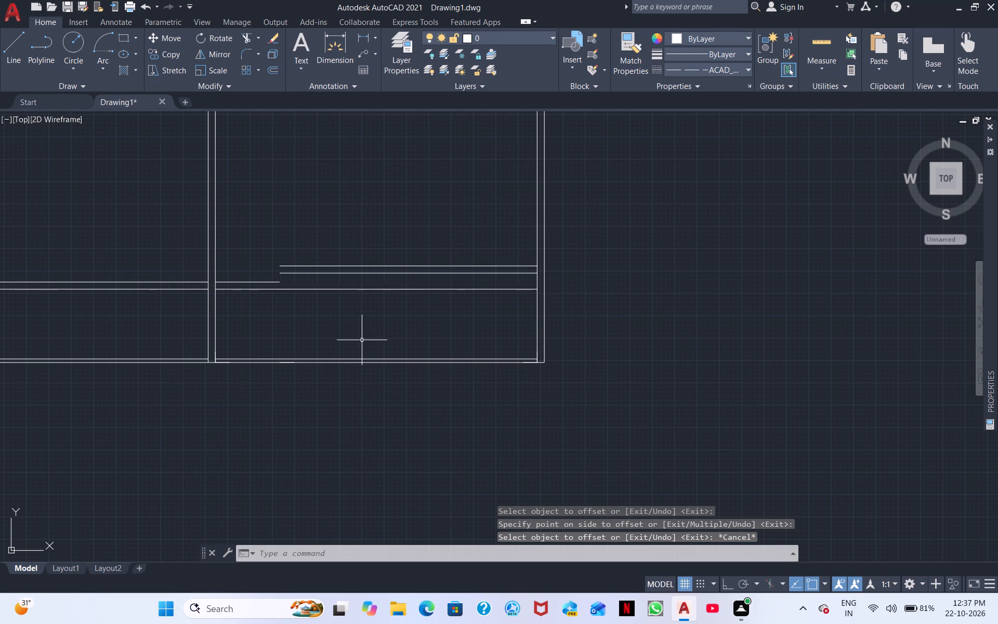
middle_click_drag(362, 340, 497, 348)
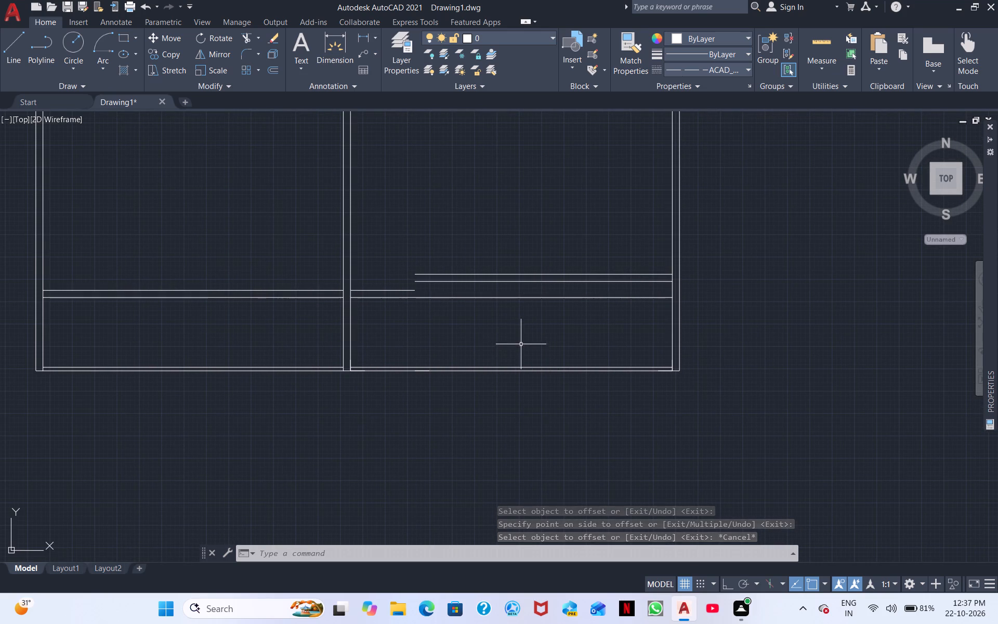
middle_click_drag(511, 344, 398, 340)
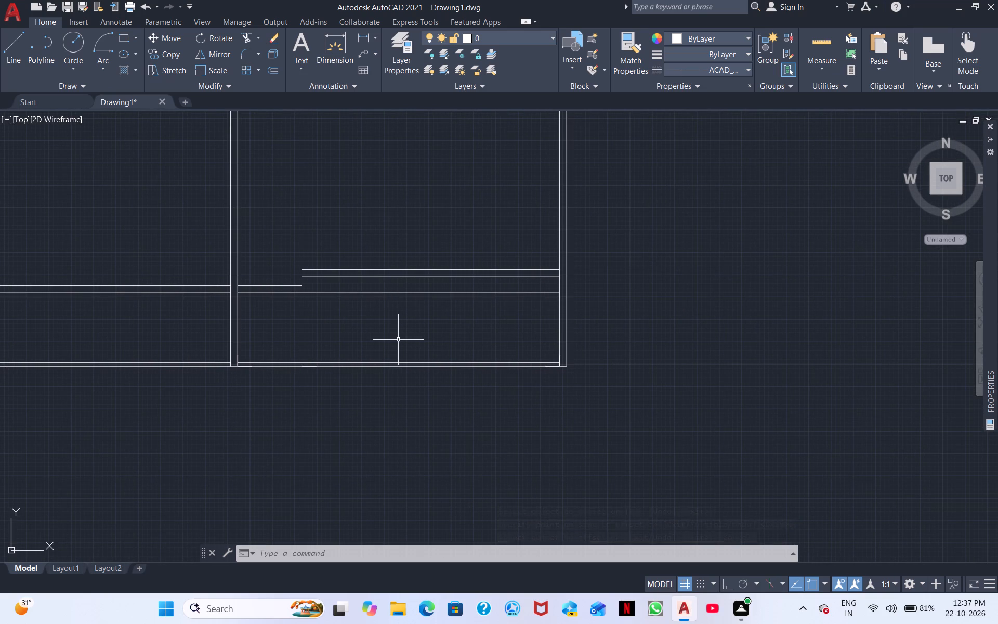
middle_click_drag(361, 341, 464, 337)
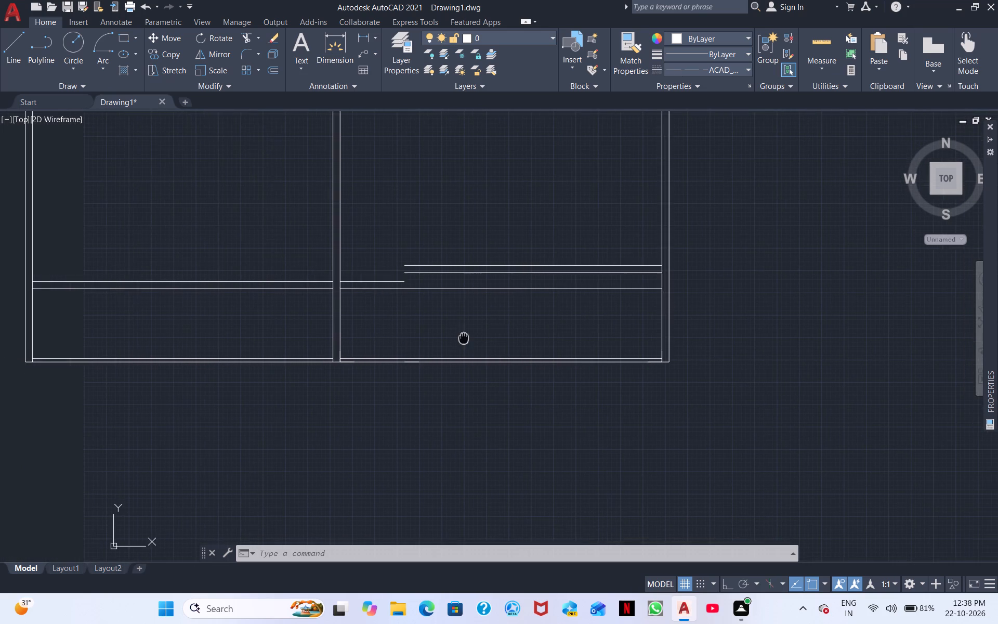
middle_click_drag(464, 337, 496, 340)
Trim the right outer wall's inner line between the new upper wall's lines, and extend the short line beside the partition to that outer wall.
middle_click_drag(619, 321, 391, 354)
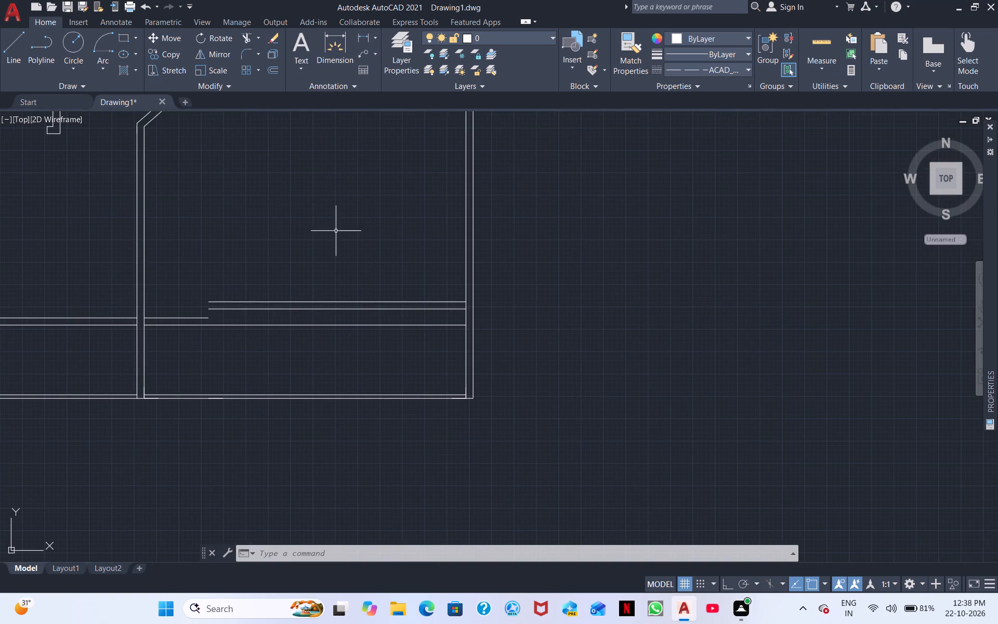
left_click(245, 31)
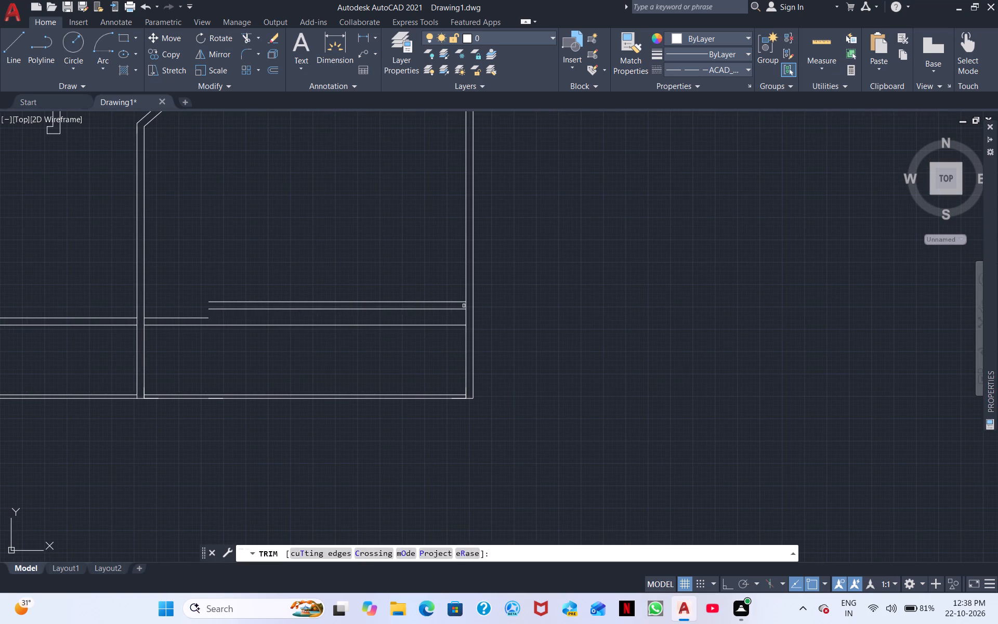
left_click(464, 306)
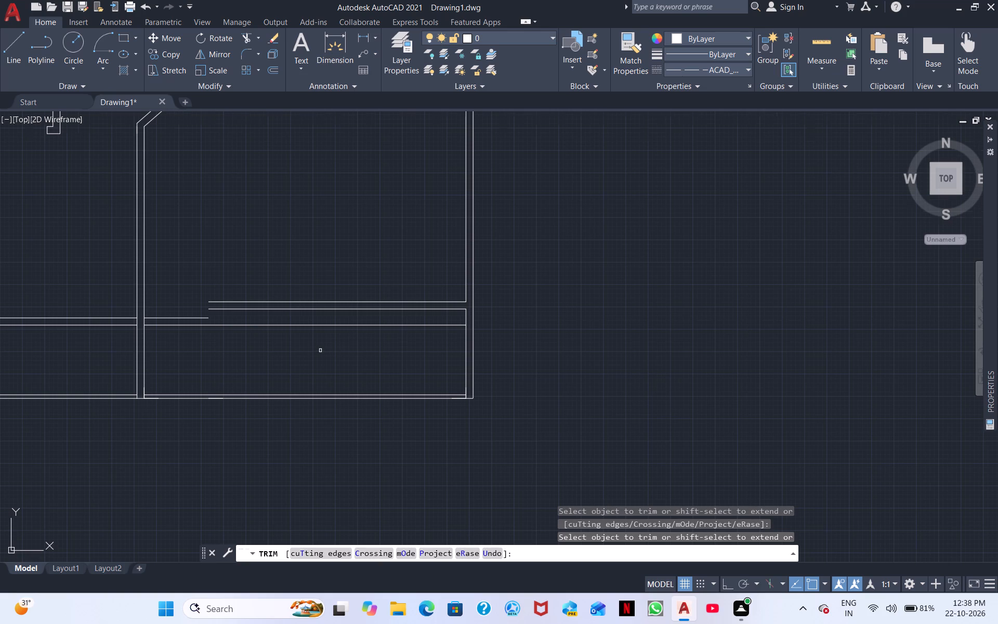
scroll(320, 350, "down", 1)
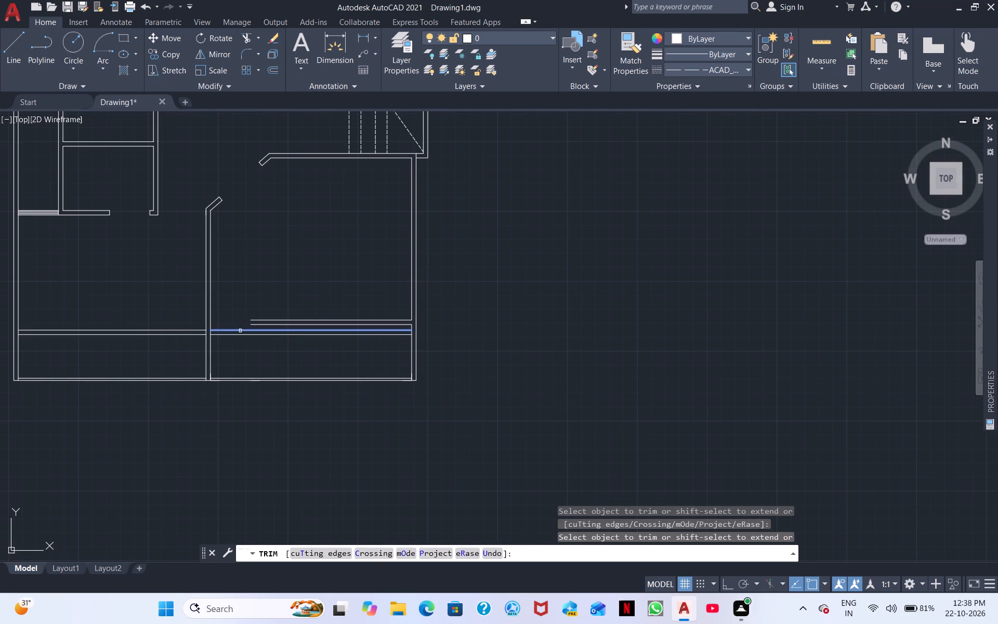
left_click(240, 331, "shift")
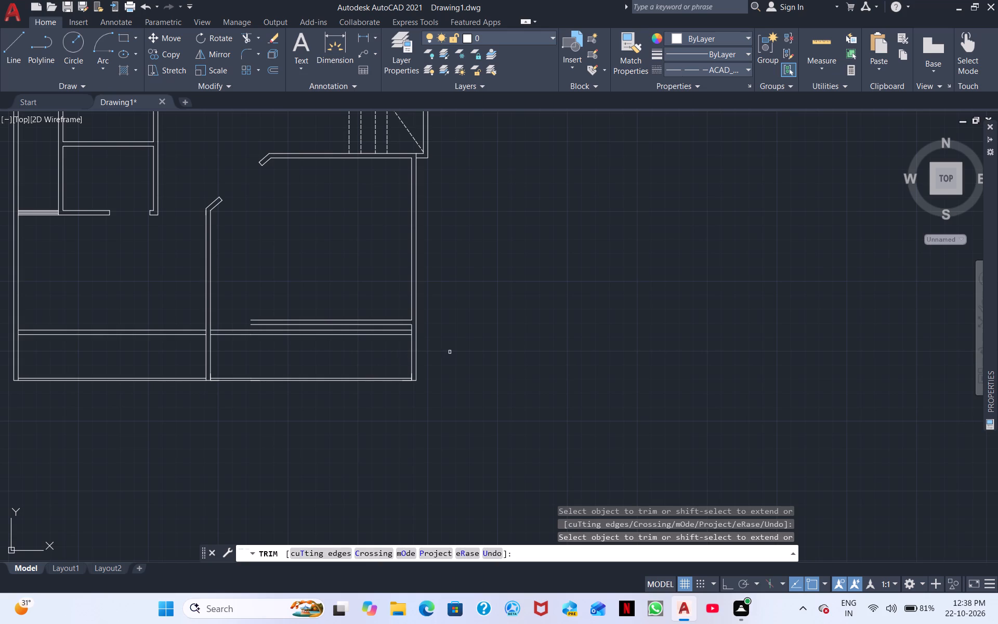
scroll(450, 352, "up", 1)
middle_click_drag(434, 352, 585, 400)
scroll(585, 400, "up", 1)
middle_click_drag(584, 400, 598, 355)
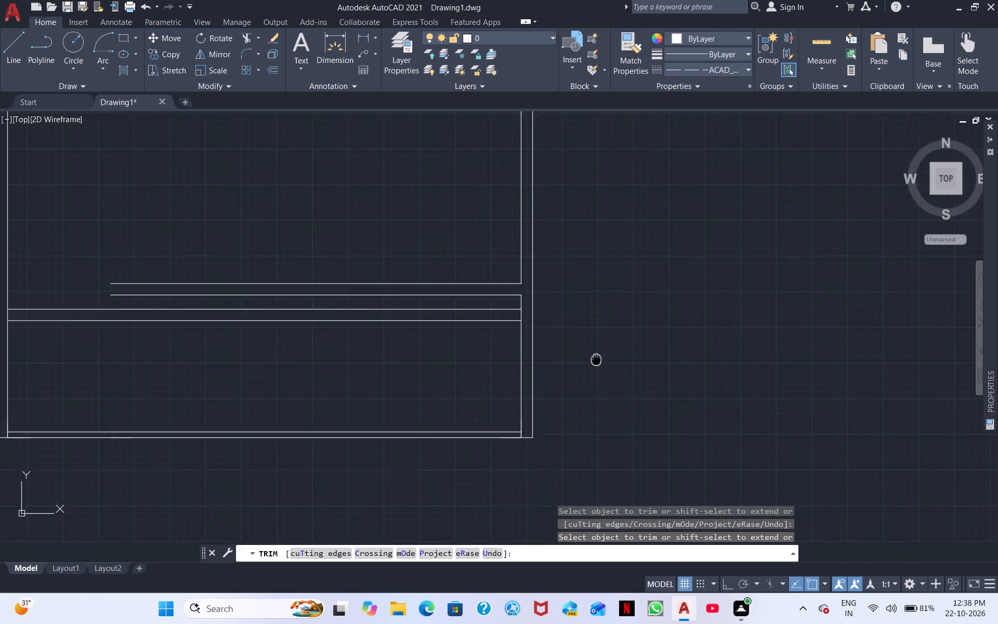
middle_click_drag(598, 355, 613, 333)
key("Escape")
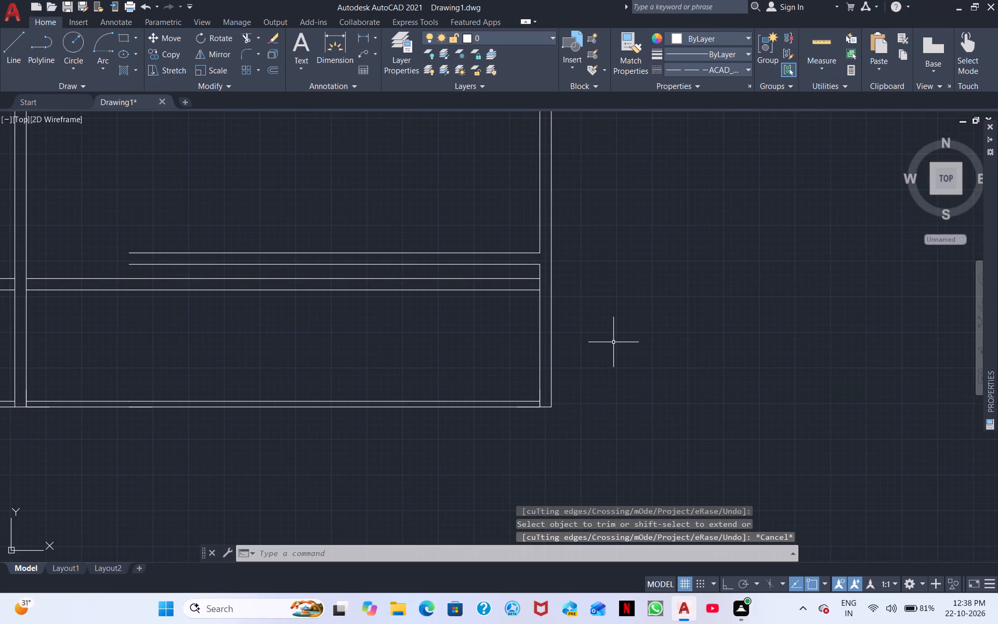
Offset the lower segment of the right outer wall's inner line 6' into the room.
type("O")
key("space")
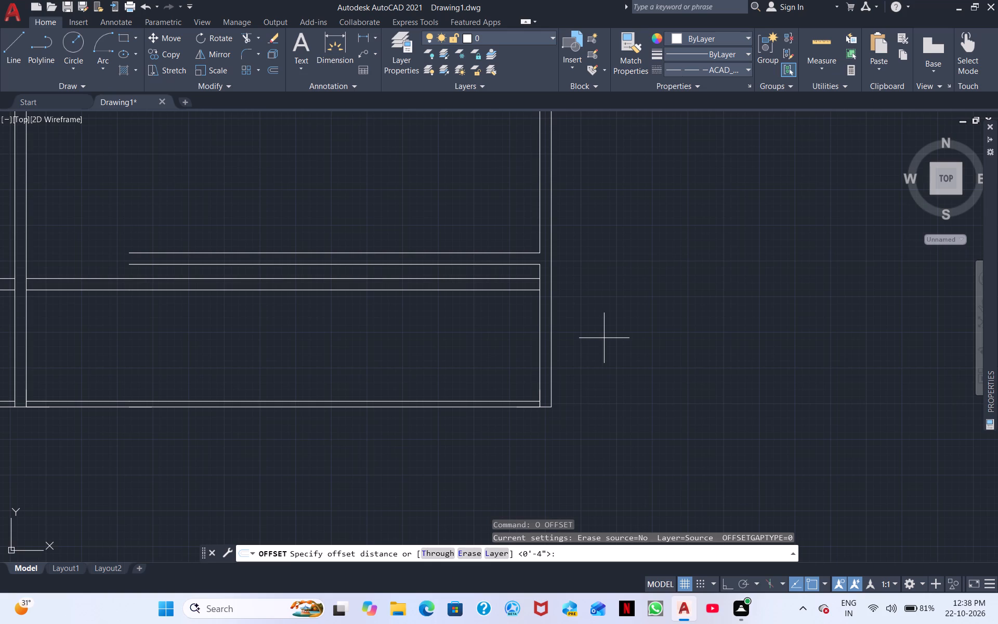
type("6'")
key("Return")
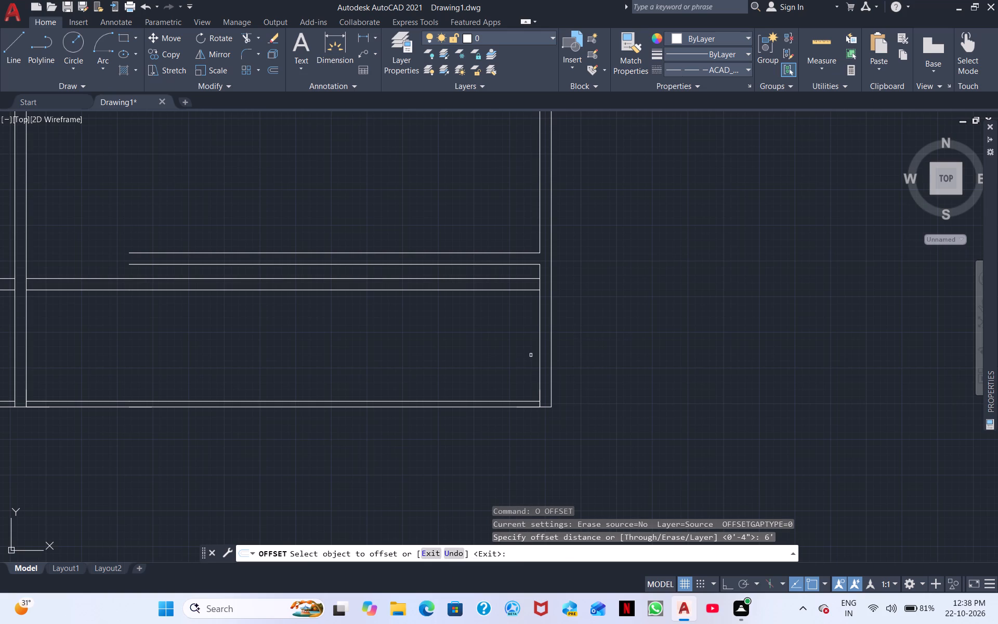
left_click(540, 351)
left_click(497, 350)
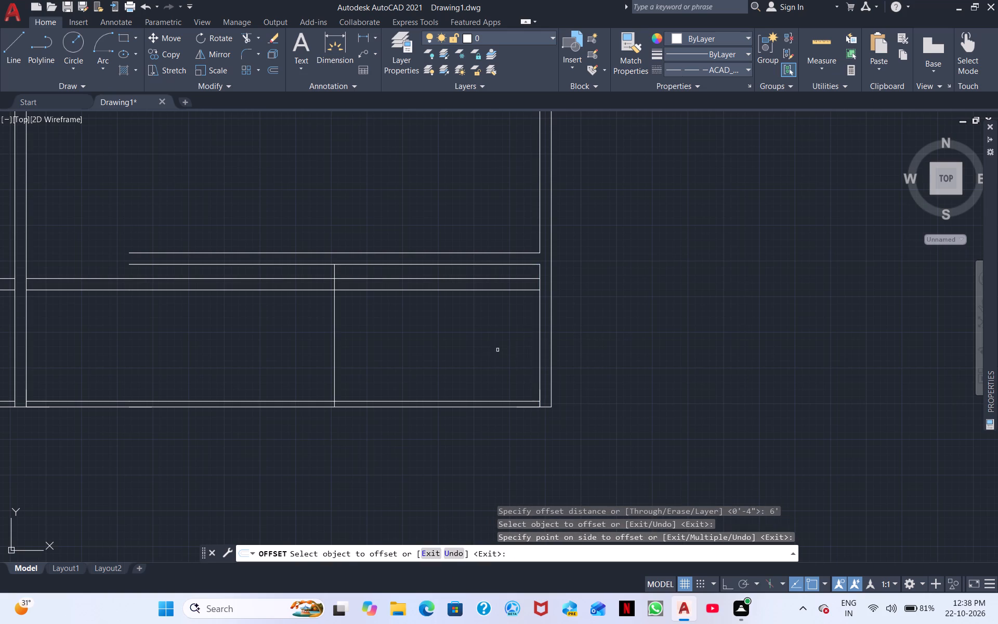
middle_click_drag(425, 358, 582, 383)
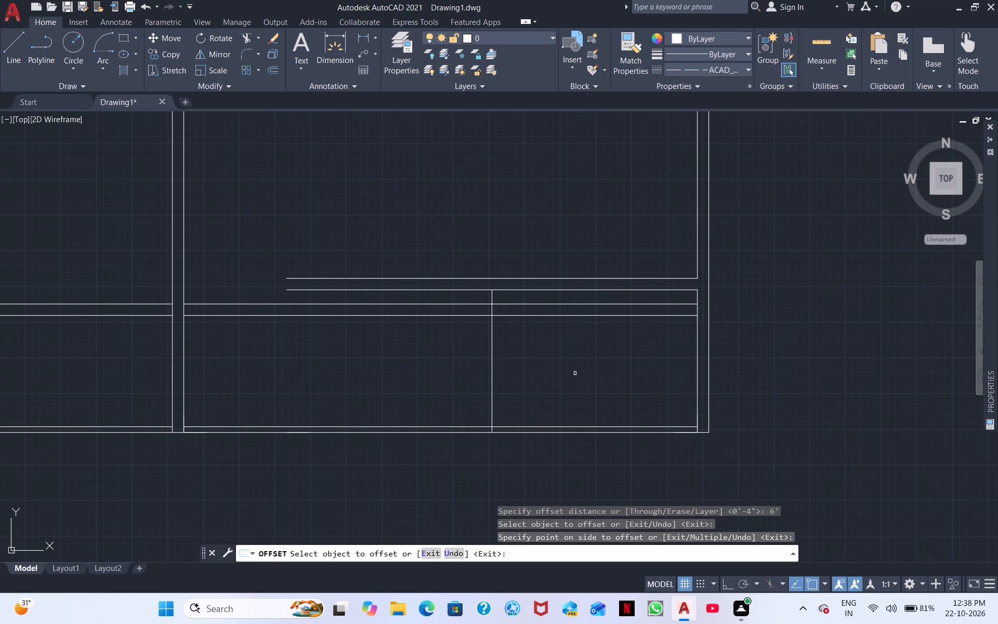
key("space")
Offset the new vertical line in the right room 4" toward the partition to give the wall its thickness.
key("space")
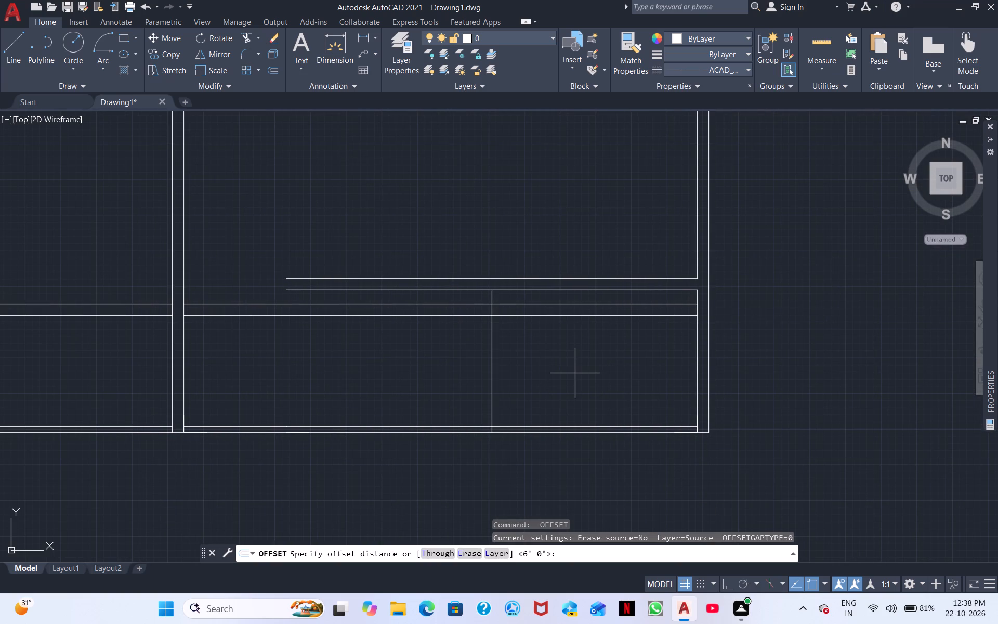
type("4\"")
key("Return")
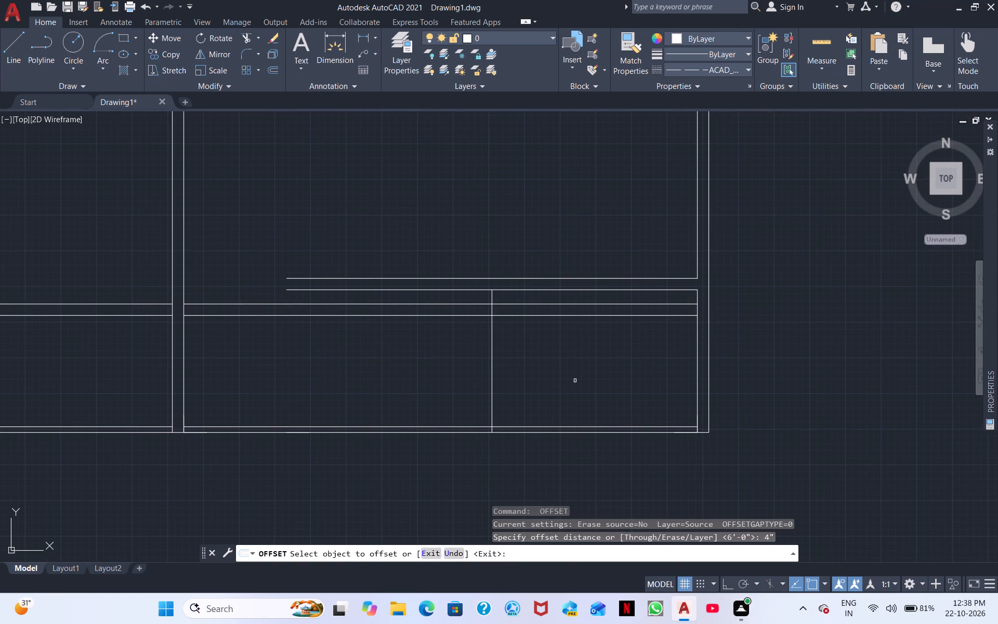
left_click(491, 375)
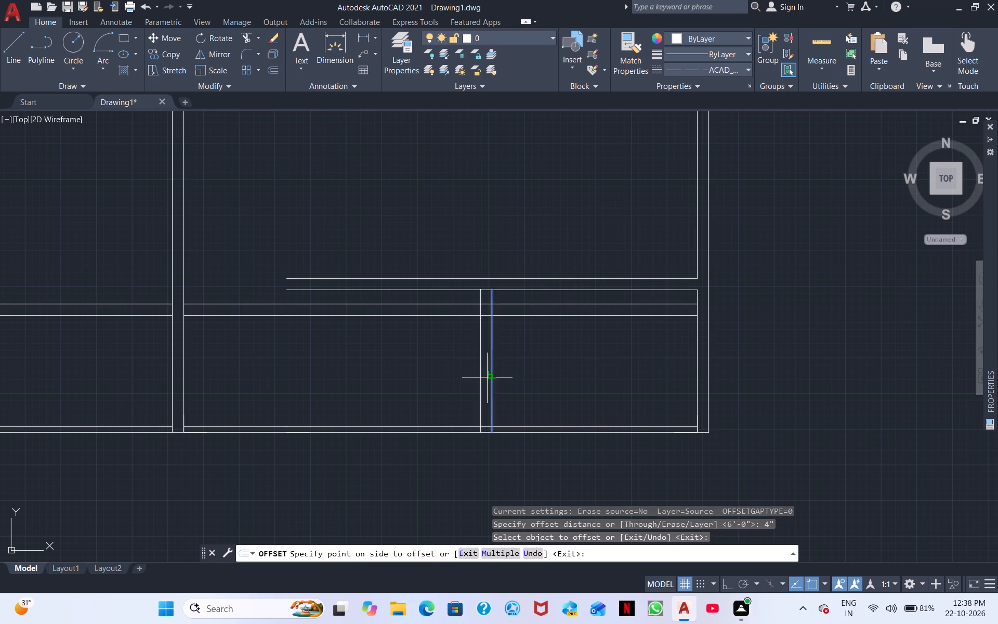
left_click(485, 378)
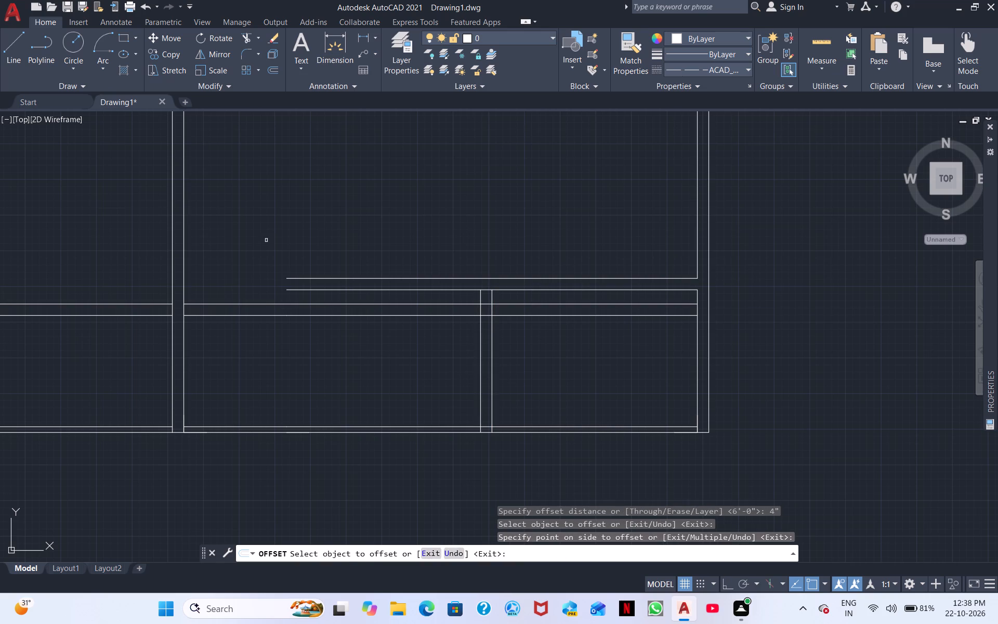
right_click(359, 376)
left_click(405, 383)
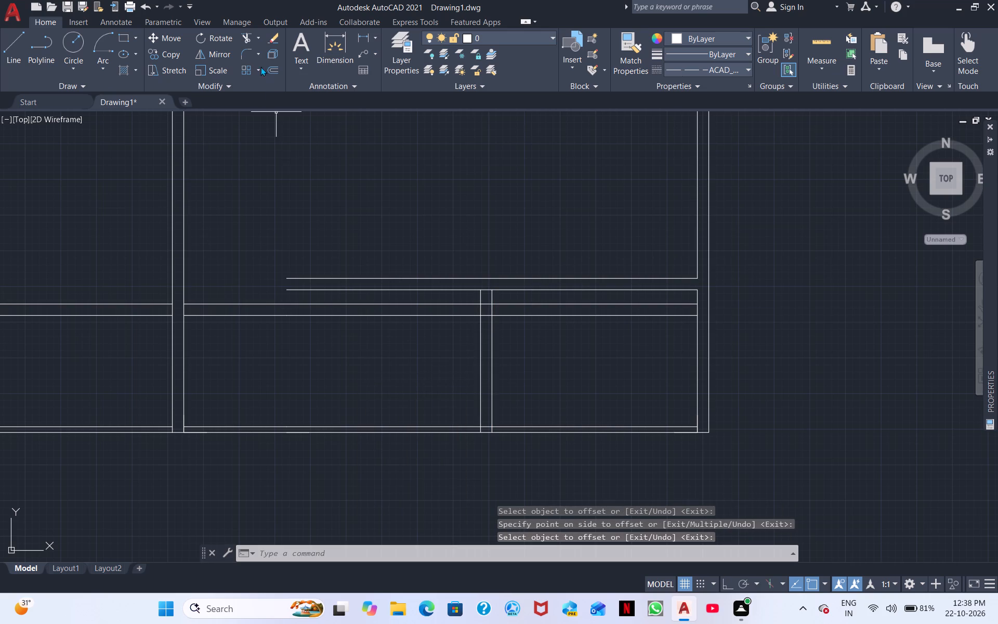
Extend both new vertical lines up to the upper wall's top line, and trim that wall's two lines beyond them on the partition side.
left_click(248, 40)
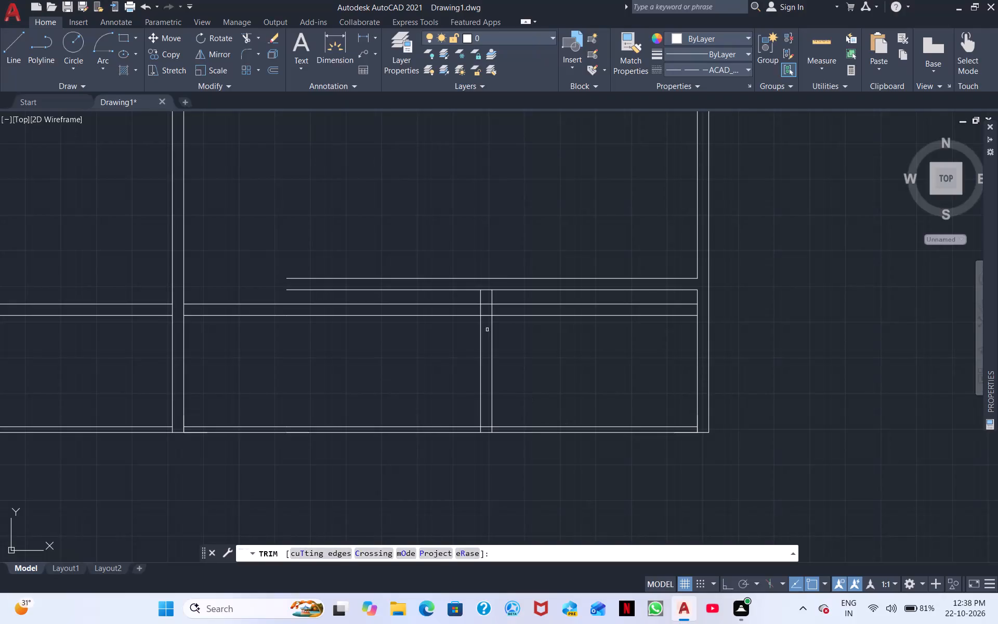
left_click(491, 298, "shift")
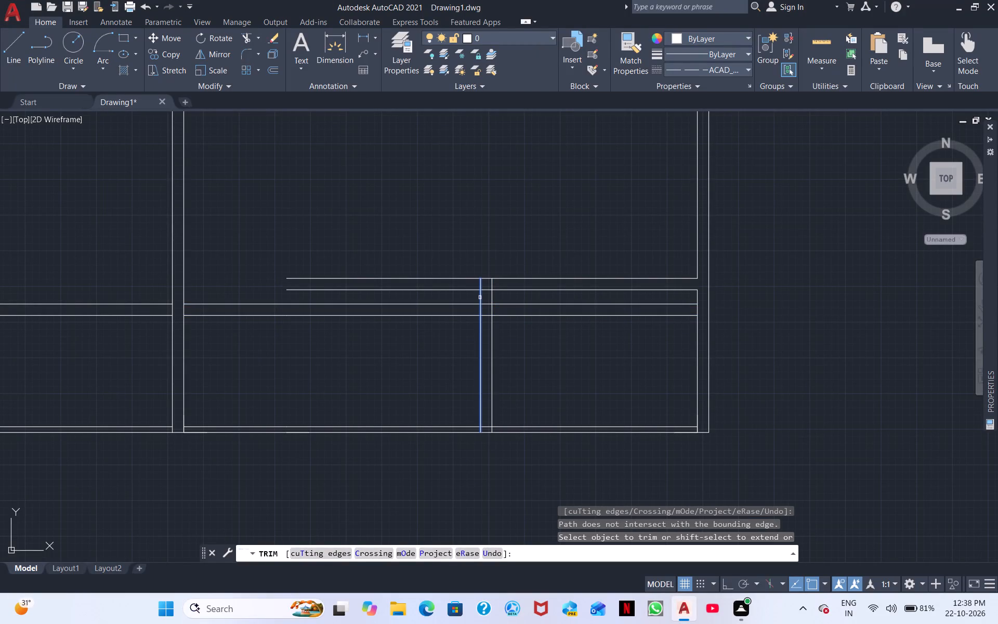
left_click(480, 297, "shift")
left_click(443, 277)
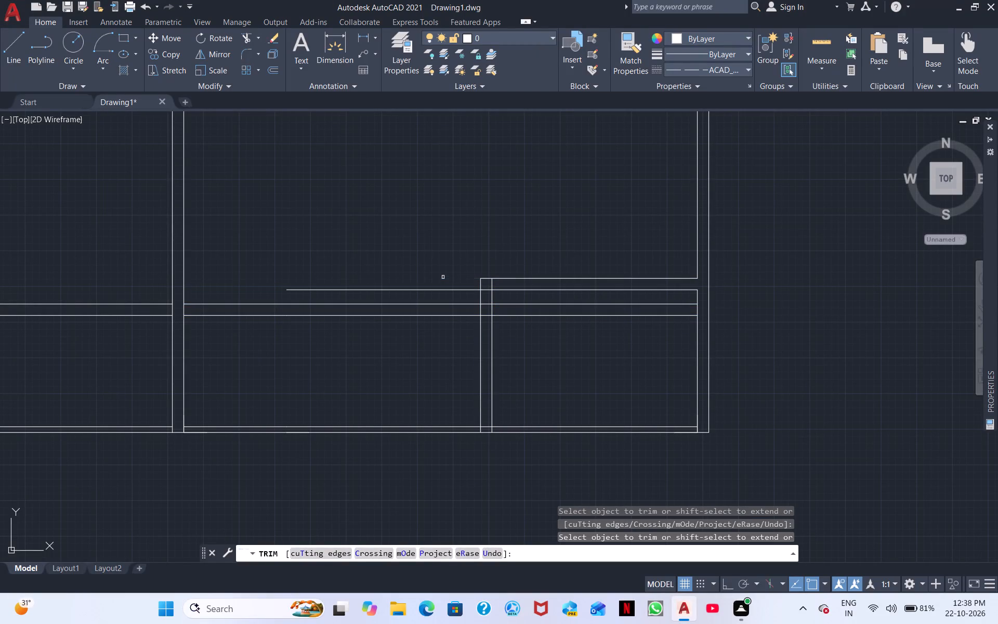
left_click(442, 291)
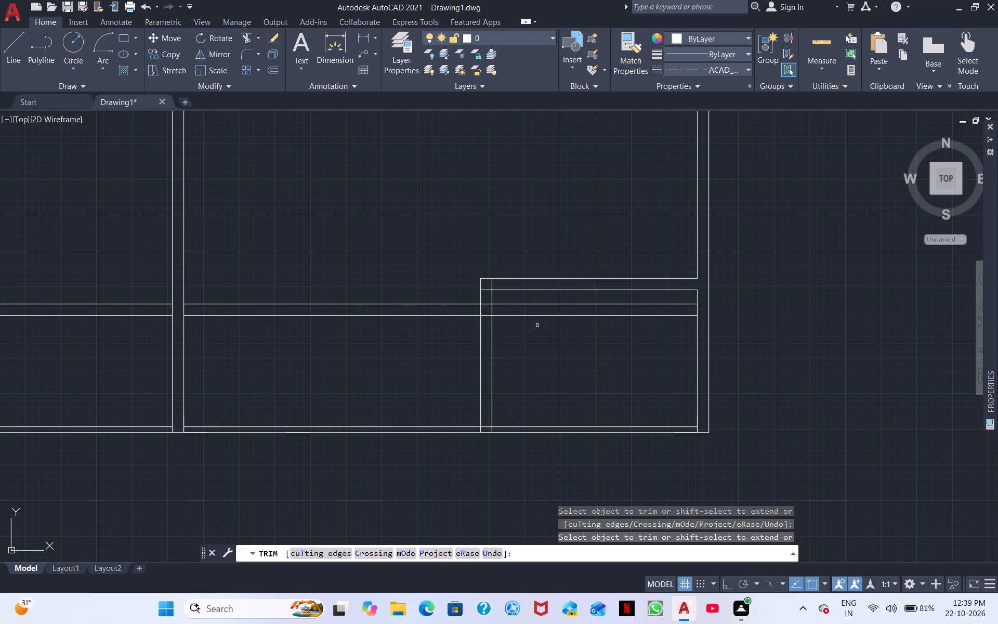
Trim the lower horizontal wall's lines out of the corner space and clear the overlapping pieces where they and the upper wall meet the vertical wall.
left_click_drag(536, 303, 539, 315)
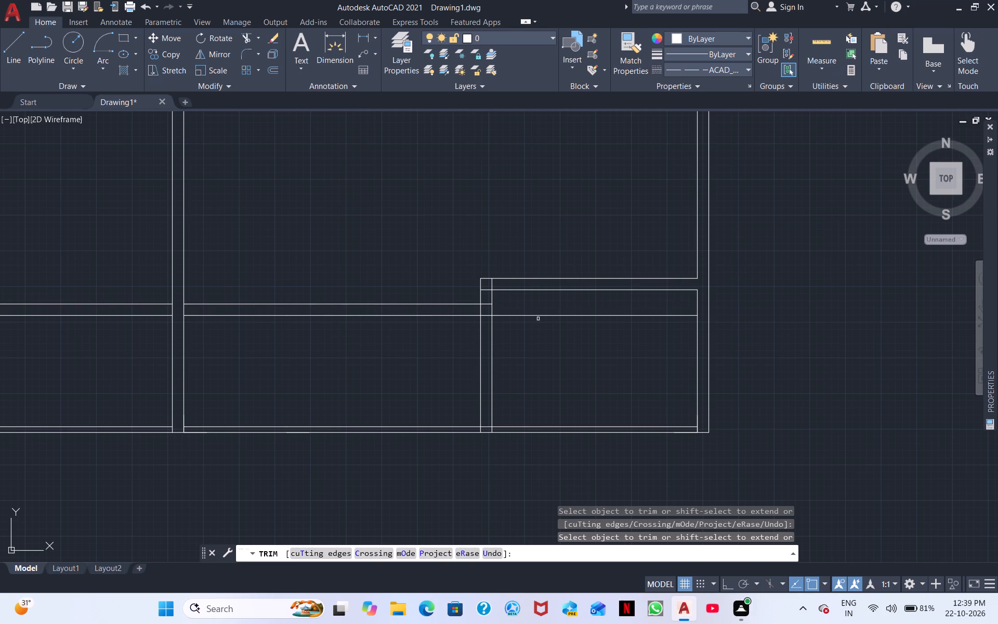
left_click(539, 318)
left_click(542, 312)
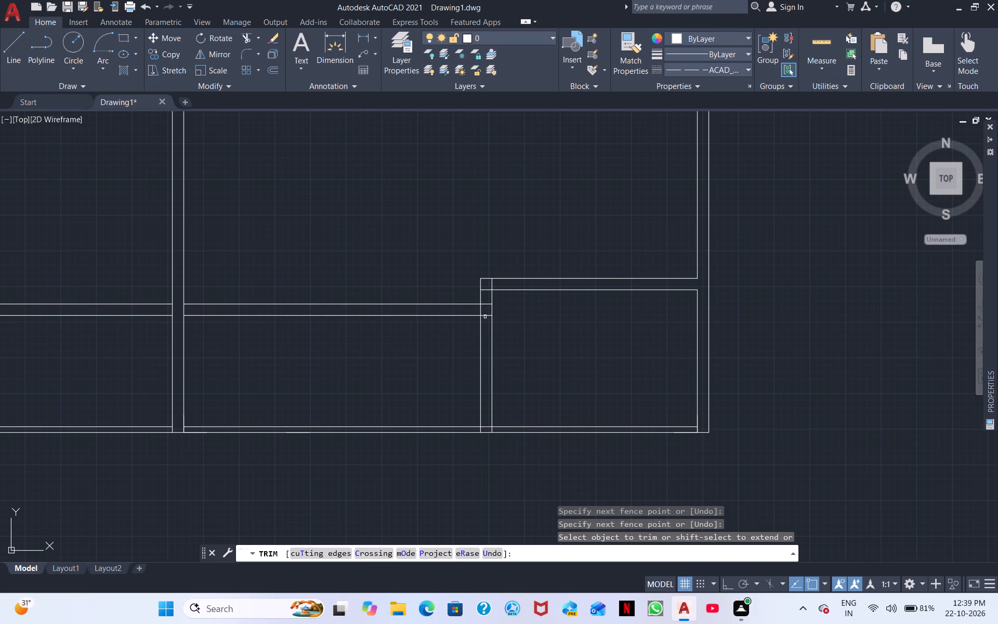
left_click(485, 317)
left_click(488, 302)
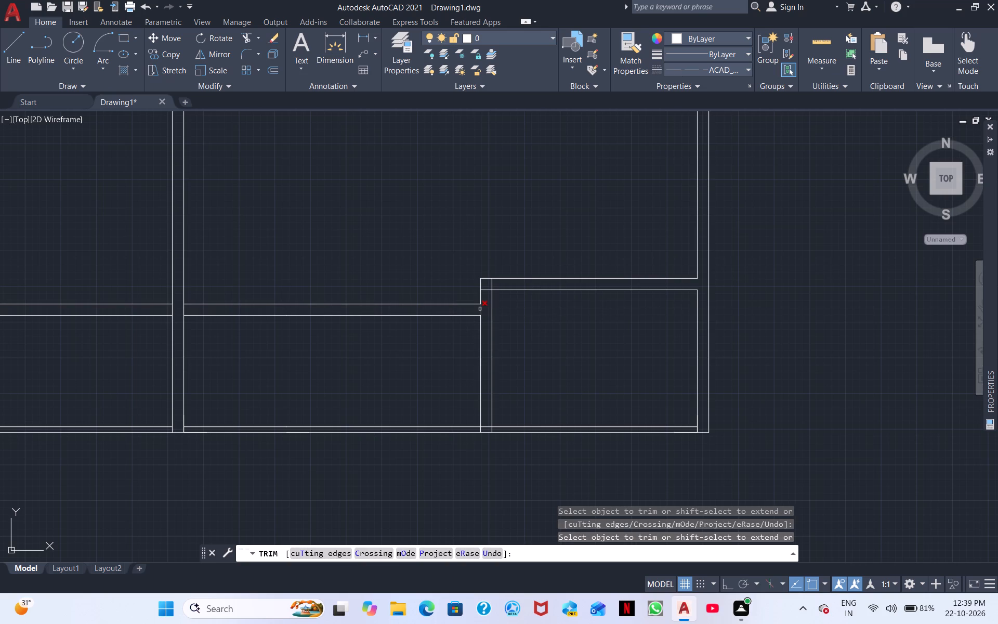
left_click(480, 309)
left_click(486, 291)
left_click(492, 283)
Extend the lower horizontal wall's two lines across the new vertical wall to its far line.
scroll(507, 367, "down", 1)
middle_click_drag(528, 356, 539, 300)
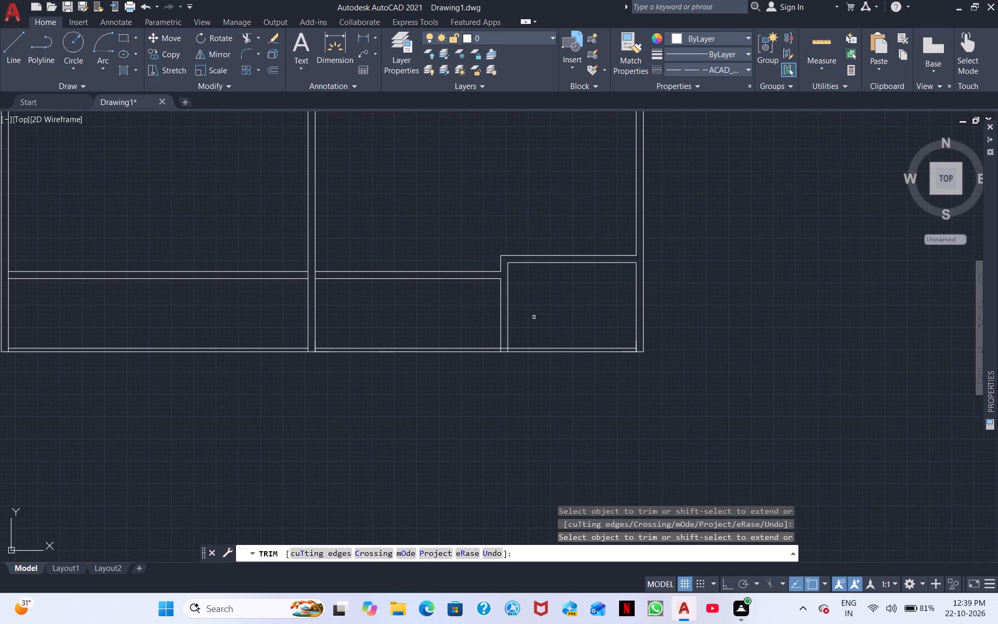
scroll(534, 317, "up", 1)
middle_click_drag(521, 325, 497, 238)
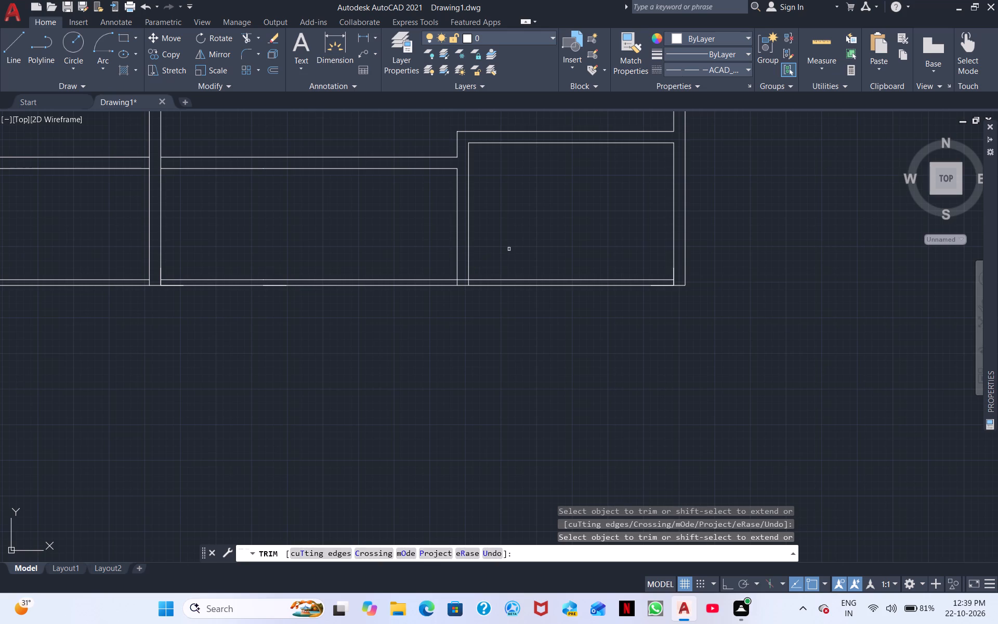
middle_click_drag(508, 222, 451, 347)
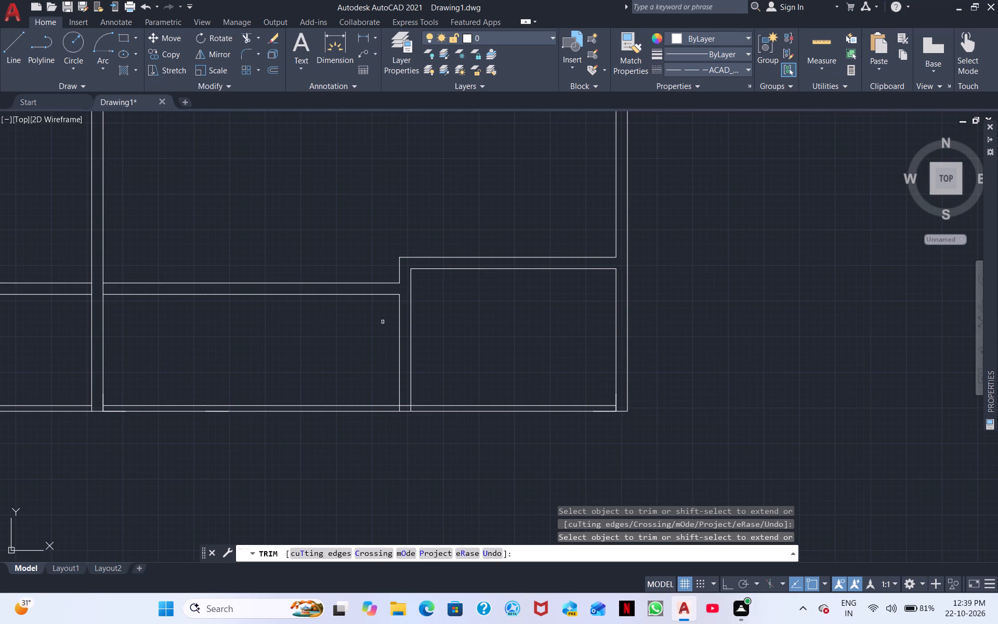
left_click(383, 283, "shift")
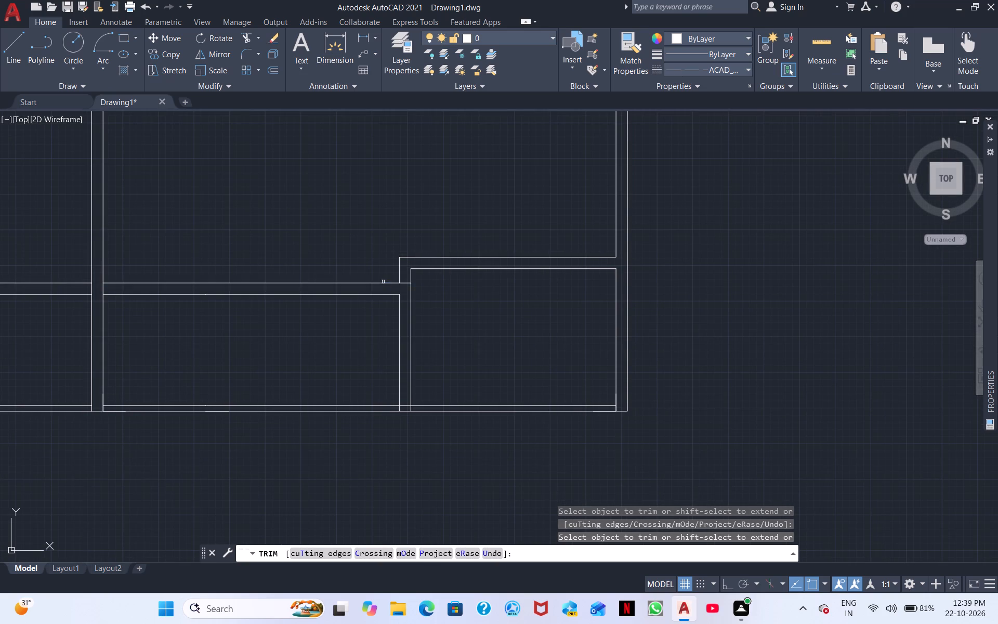
left_click(383, 293, "shift")
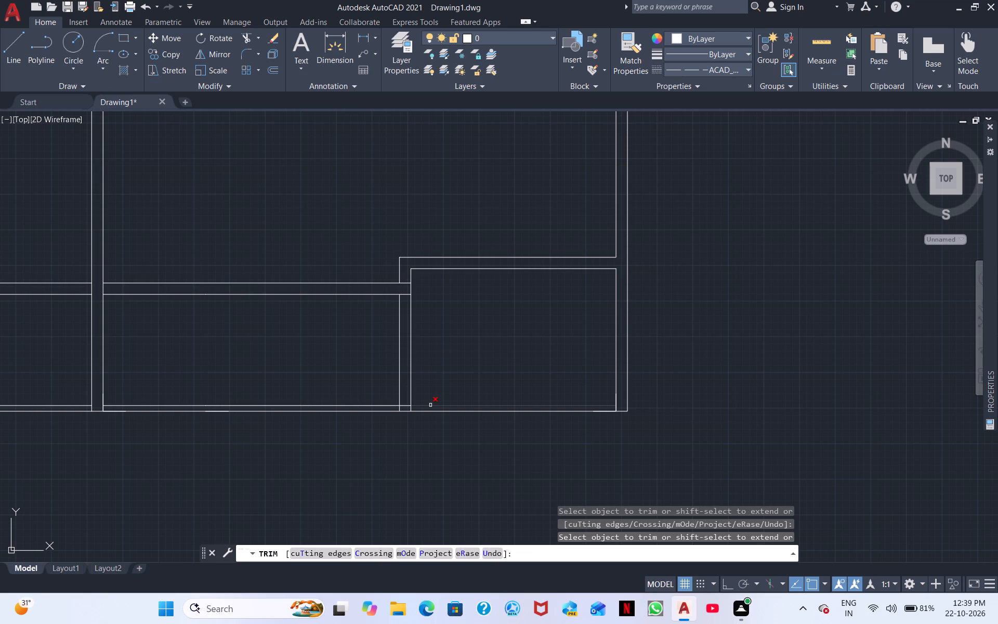
Trim away the corner space's upper wall lines and inner bottom line, plus the vertical wall's stubs above the lower horizontal wall.
left_click(430, 405)
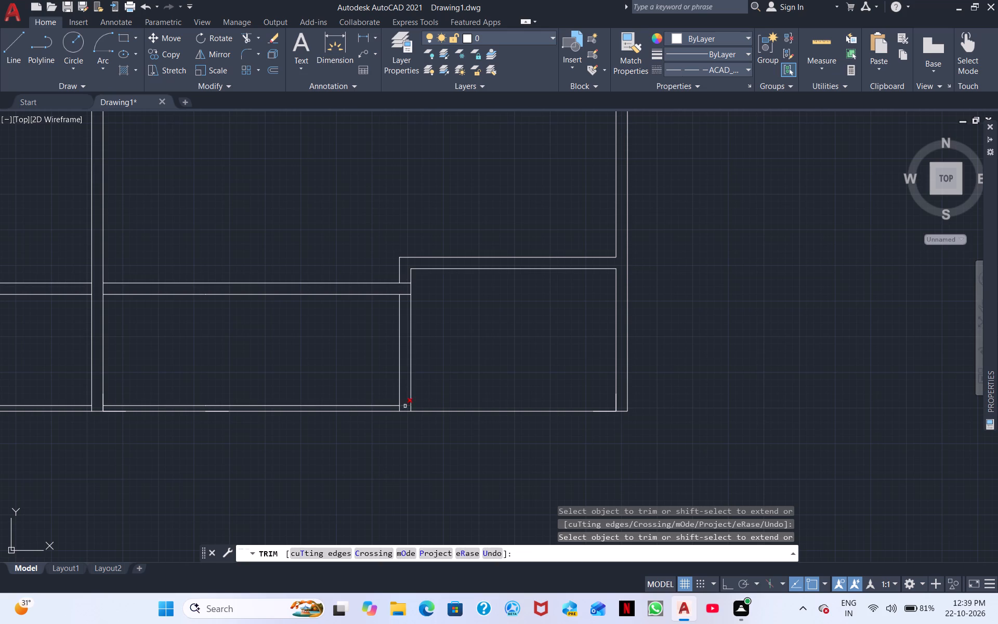
left_click(405, 406)
left_click_drag(471, 242, 485, 318)
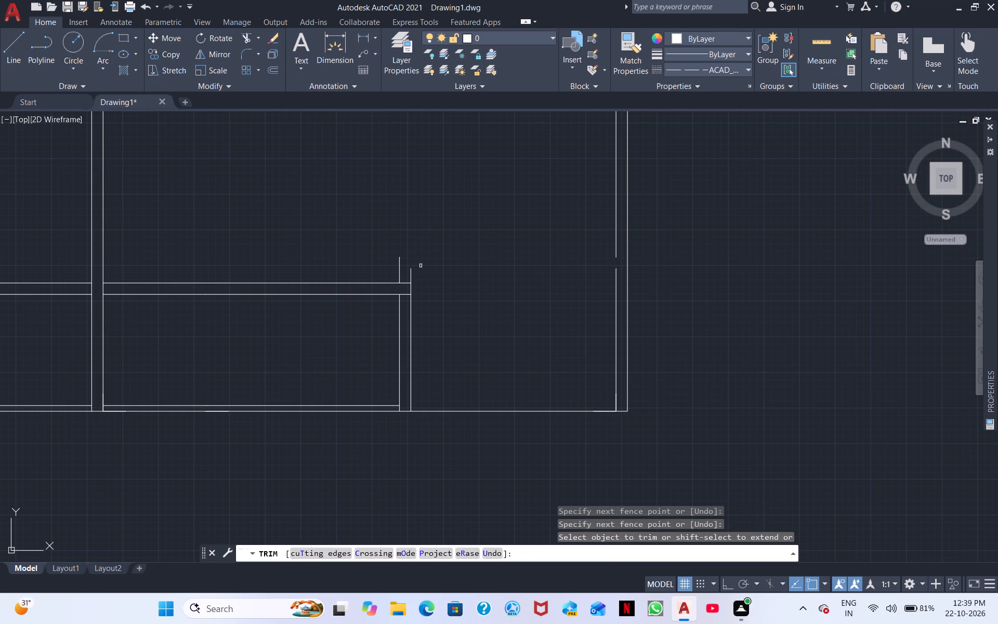
left_click(399, 267)
left_click(410, 276)
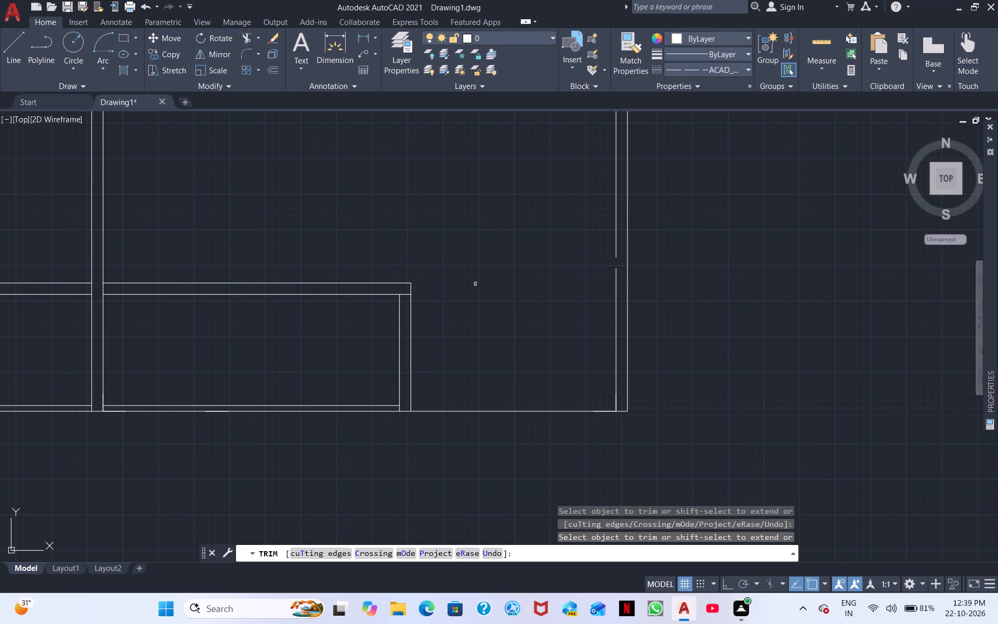
Trim the overlapping pieces along the right outer wall's inner line and the short leftovers at its bottom corner.
left_click(615, 246, "shift")
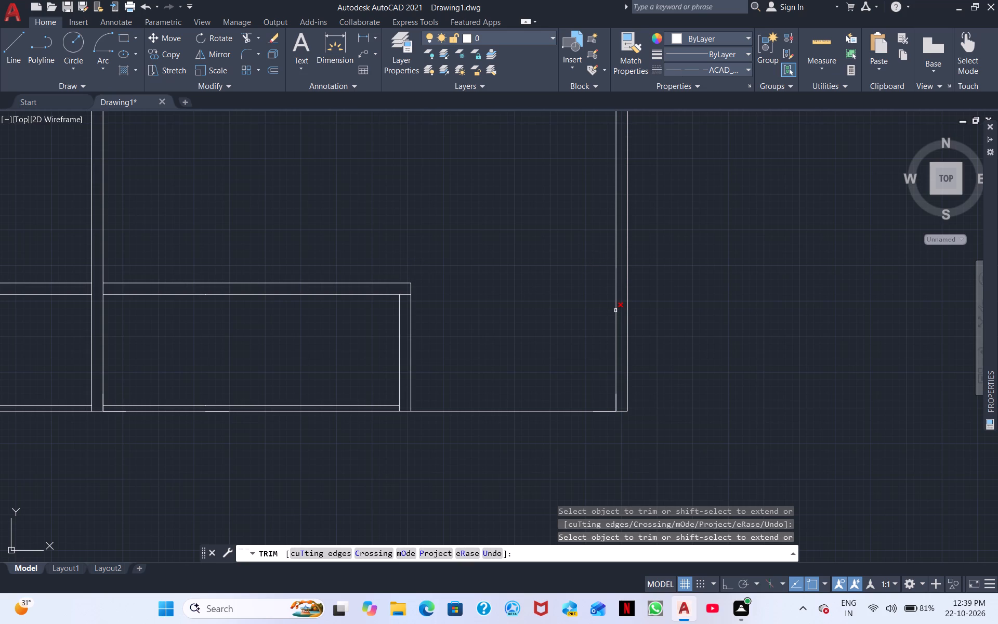
left_click(615, 310)
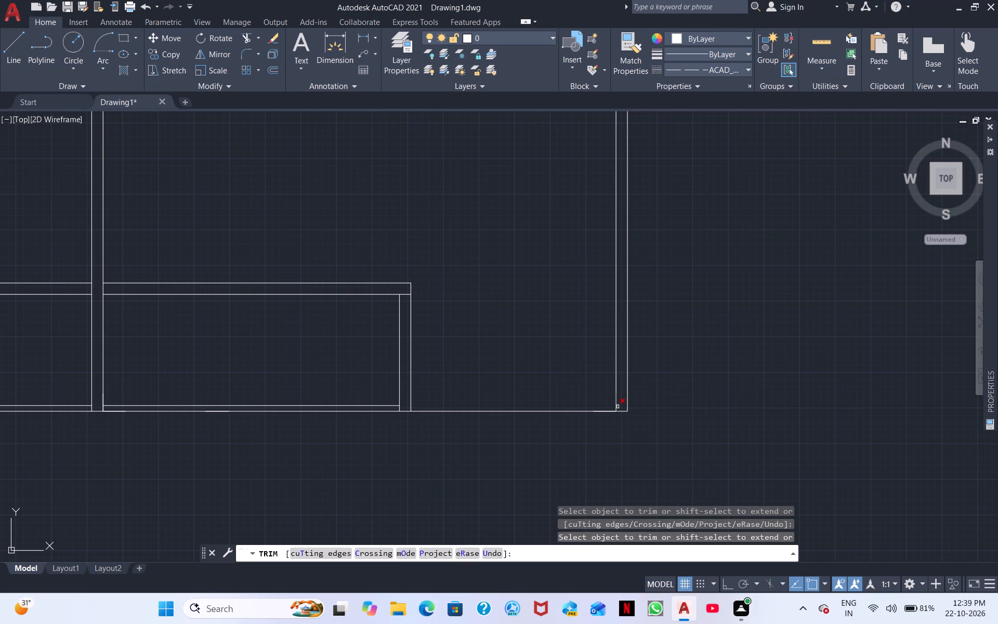
left_click(618, 407)
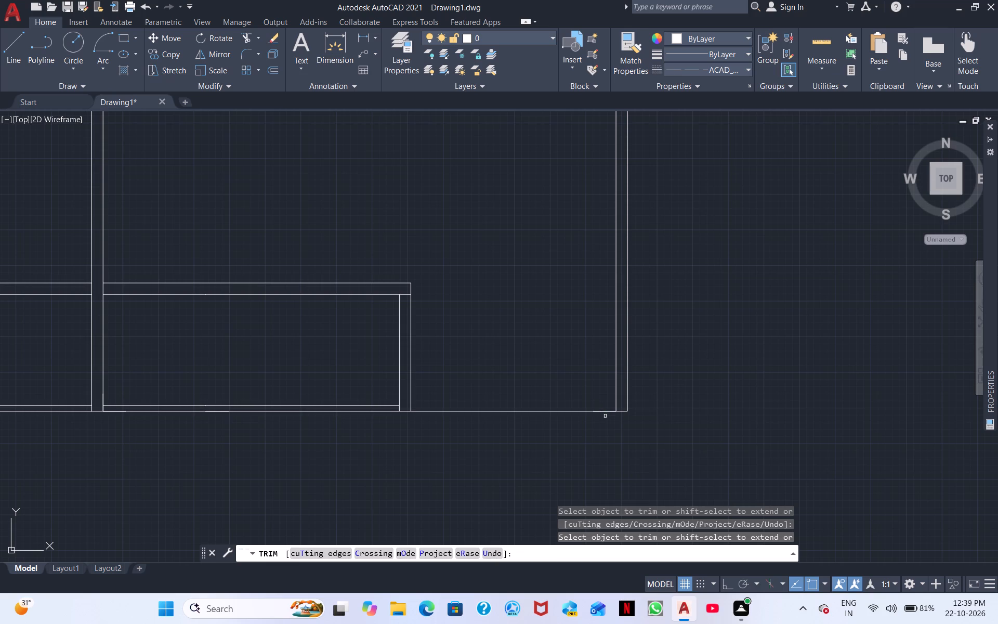
left_click(608, 410)
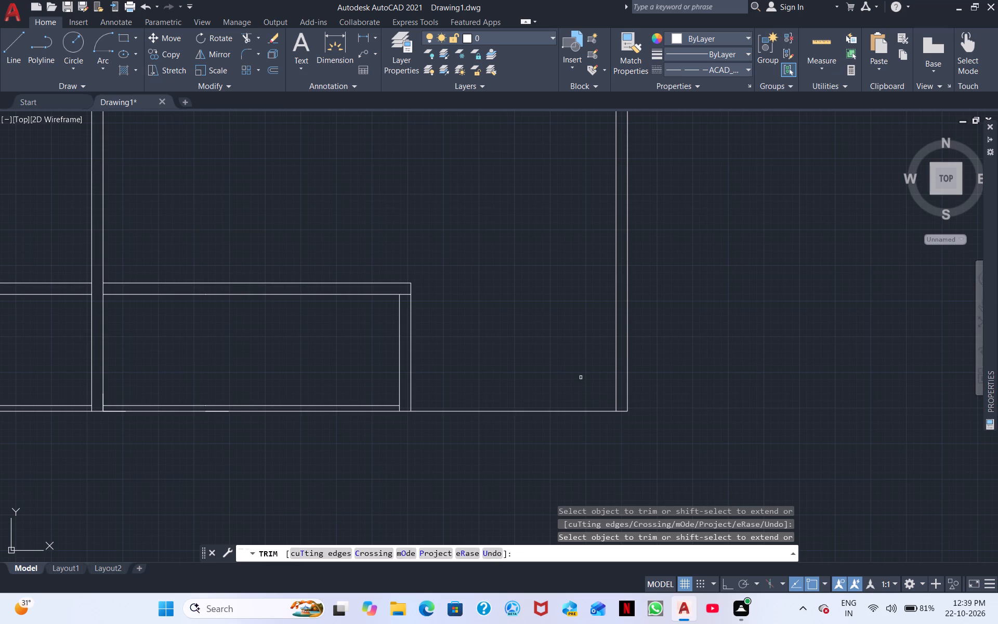
right_click(581, 378)
left_click(606, 385)
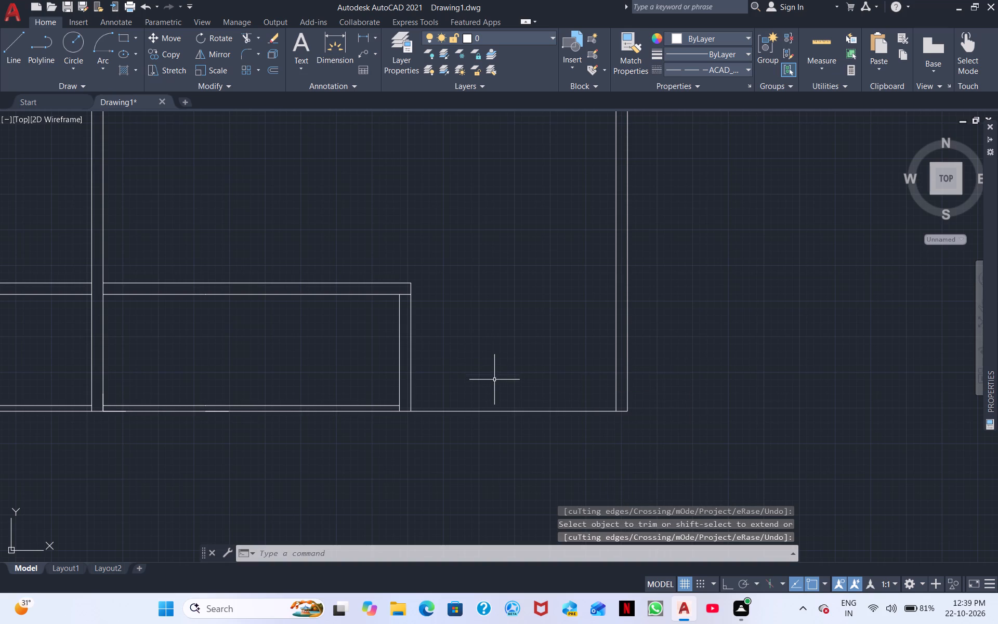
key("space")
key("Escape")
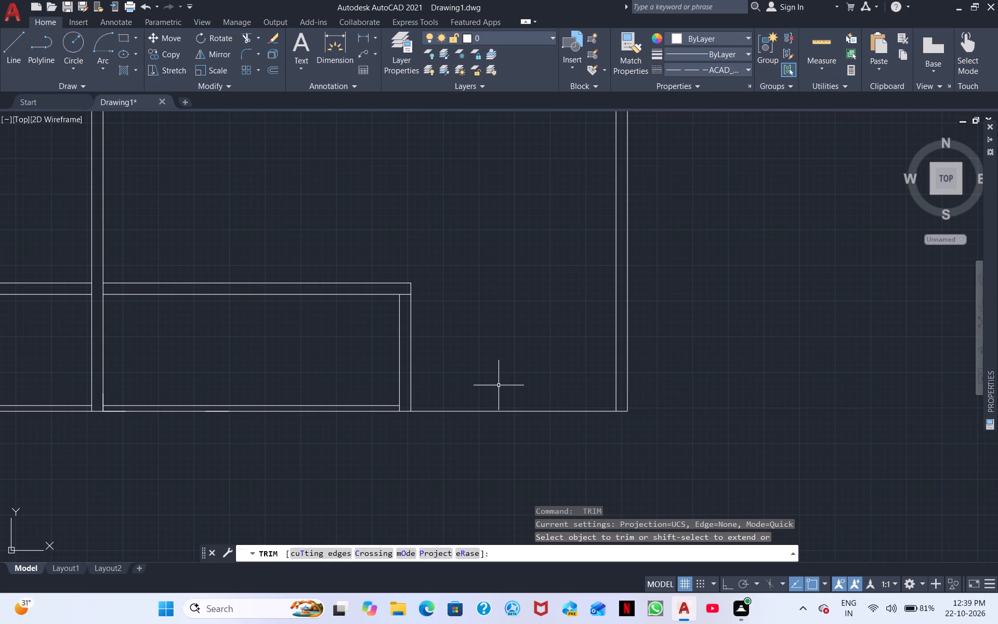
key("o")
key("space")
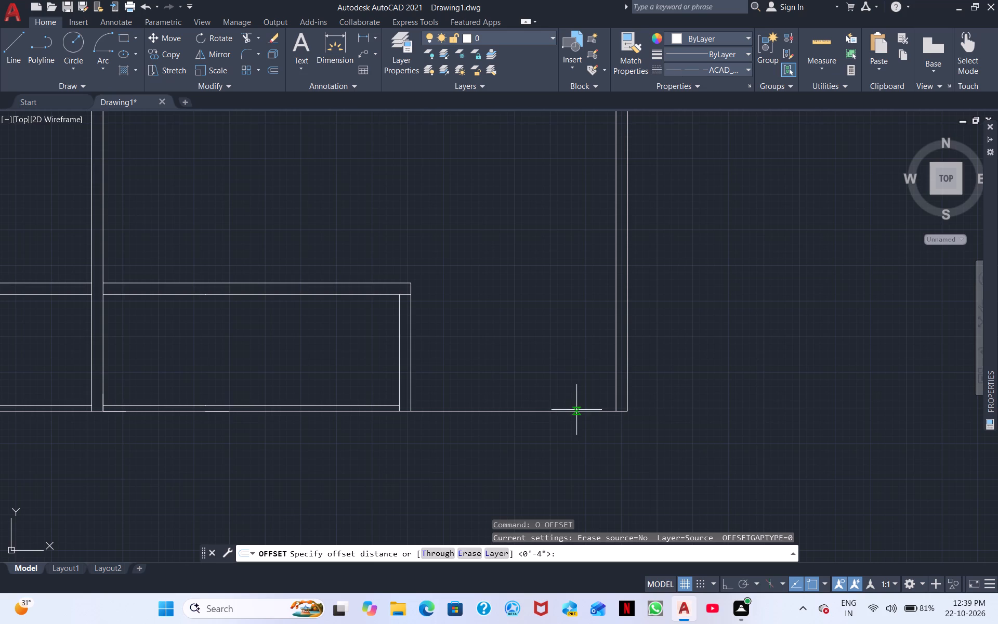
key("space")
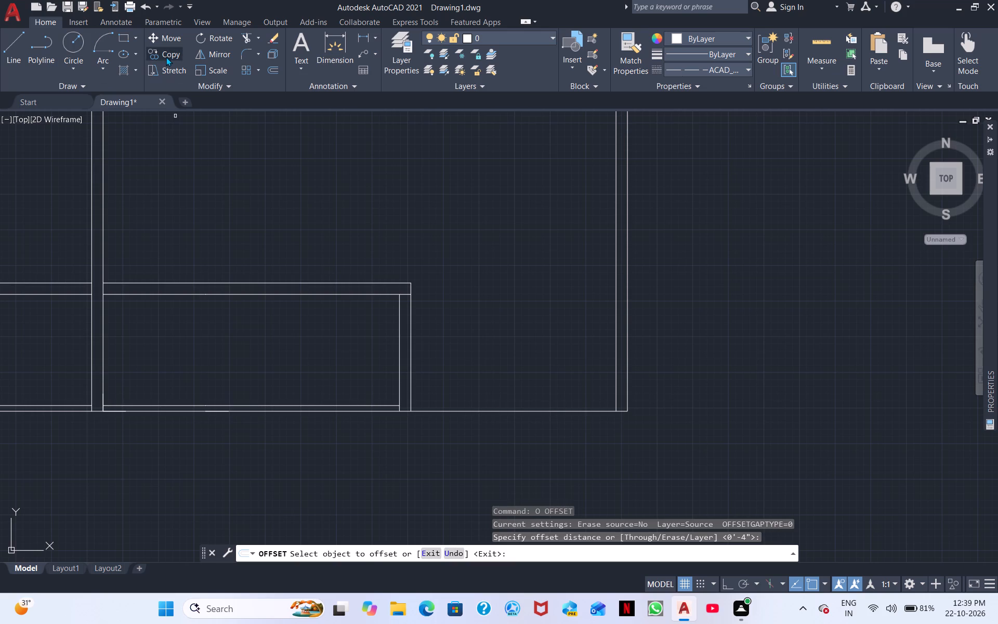
Trim the bottom outer line where it crosses the lower end of the new vertical wall.
left_click(242, 39)
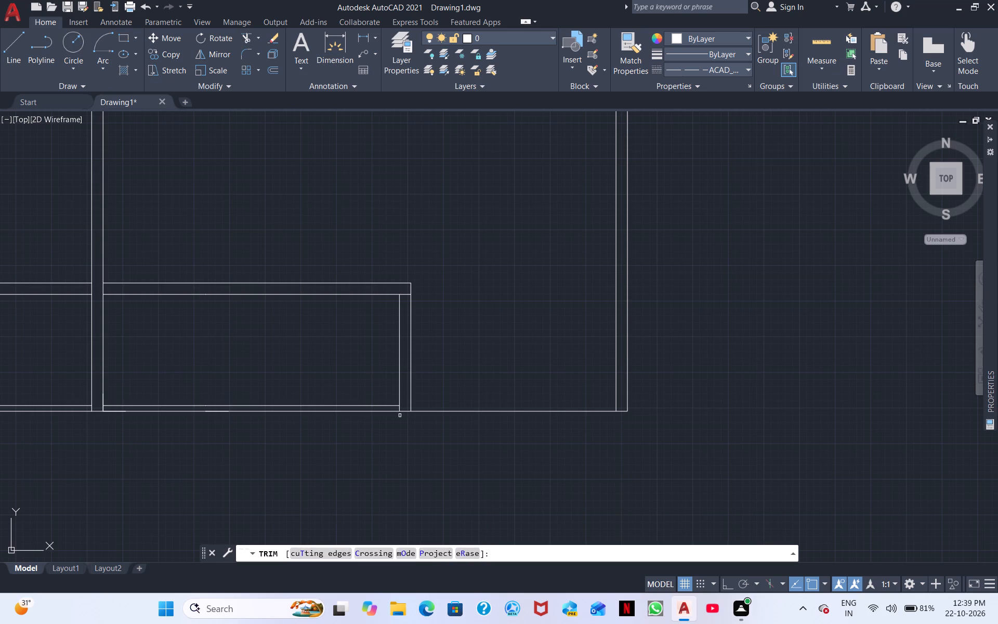
left_click(405, 410)
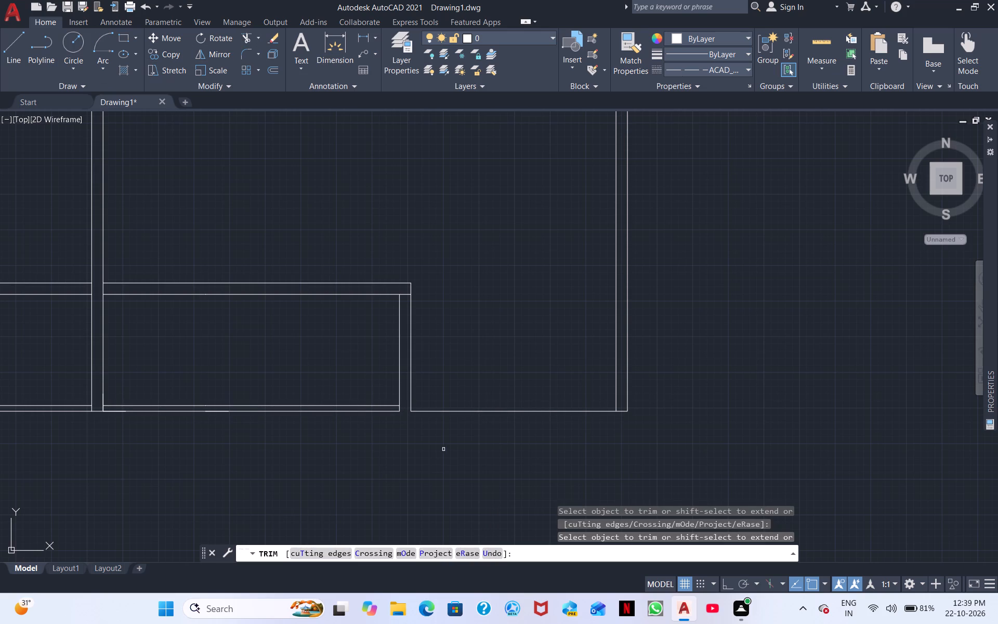
key("Escape")
Offset the corner space's bottom outer line 4" inward to form the bottom wall.
key("o")
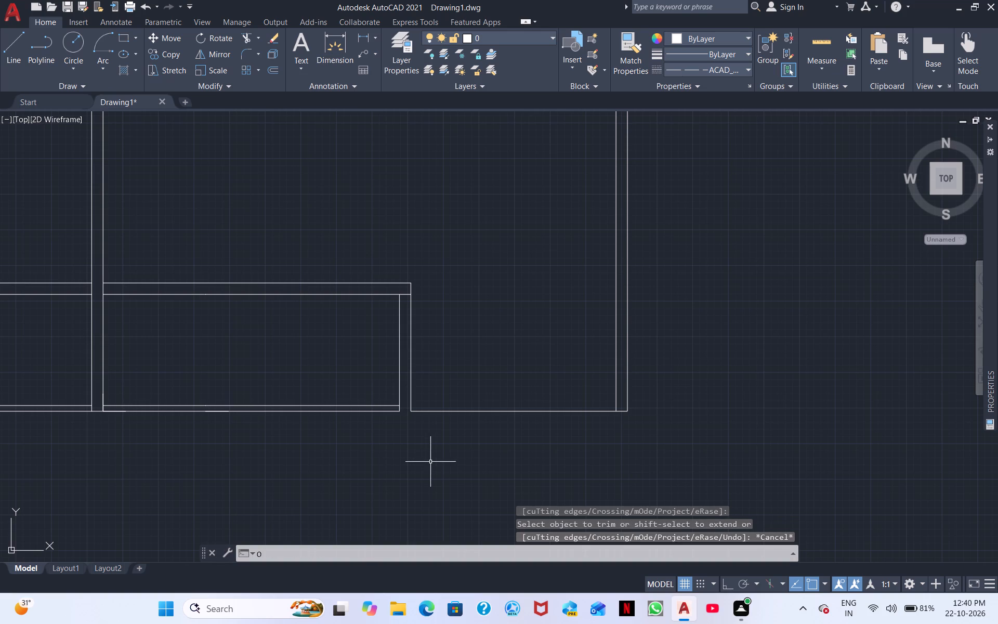
key("space")
key("space")
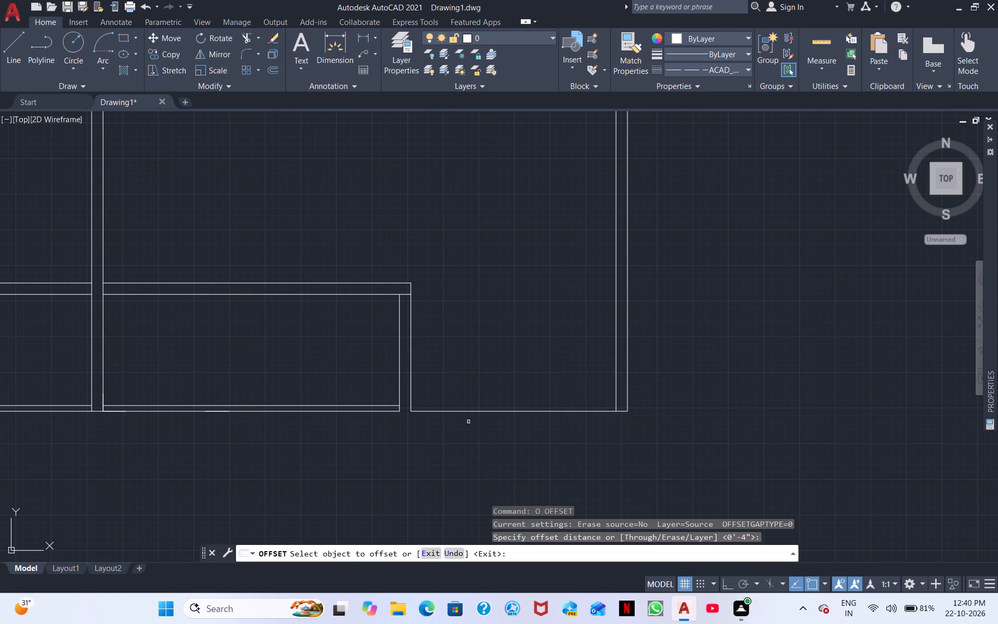
left_click(478, 412)
left_click(475, 393)
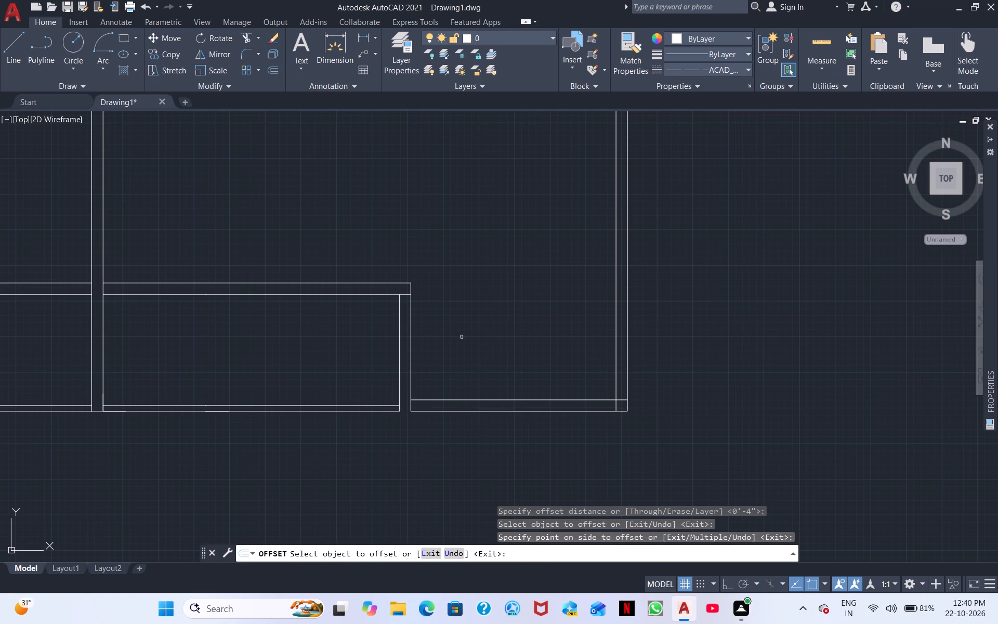
middle_click_drag(462, 337, 419, 493)
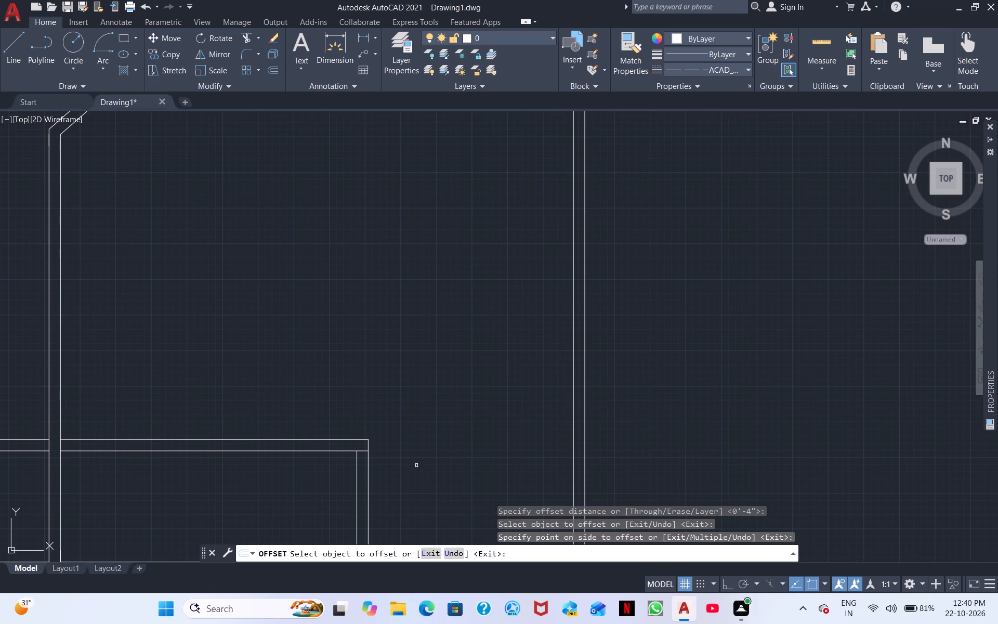
key("space")
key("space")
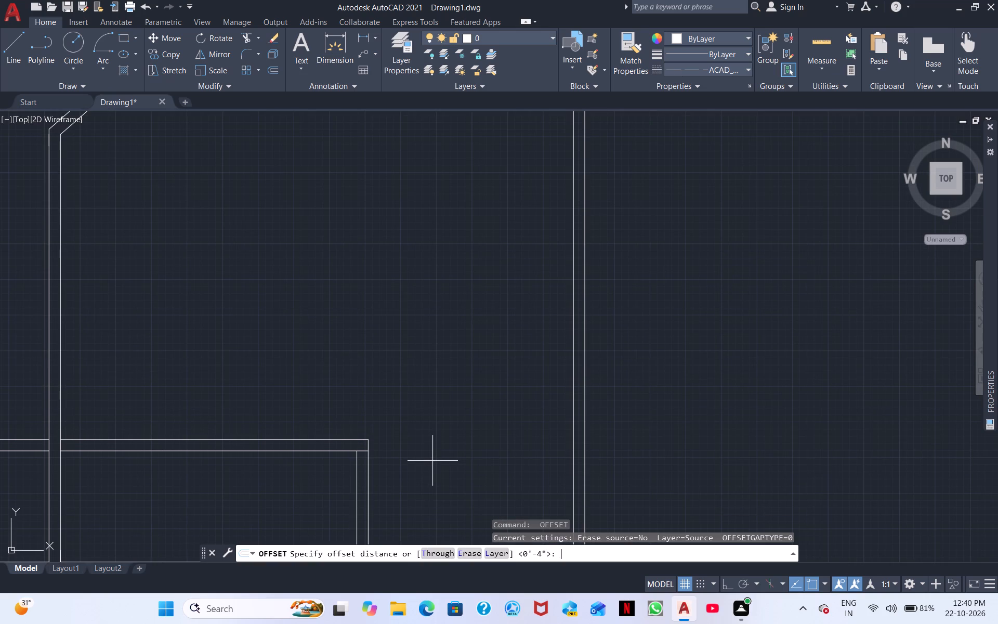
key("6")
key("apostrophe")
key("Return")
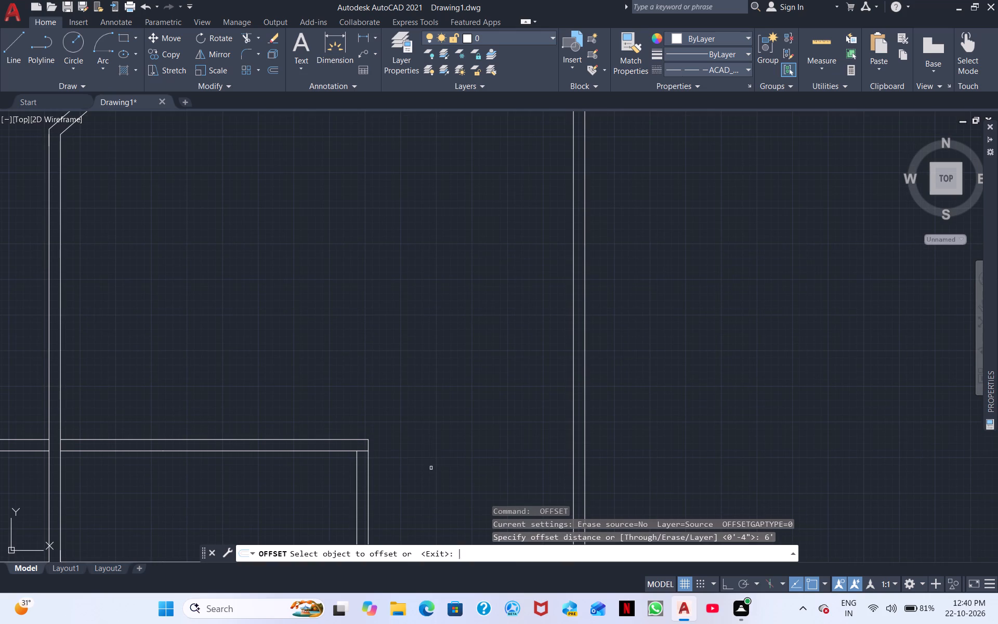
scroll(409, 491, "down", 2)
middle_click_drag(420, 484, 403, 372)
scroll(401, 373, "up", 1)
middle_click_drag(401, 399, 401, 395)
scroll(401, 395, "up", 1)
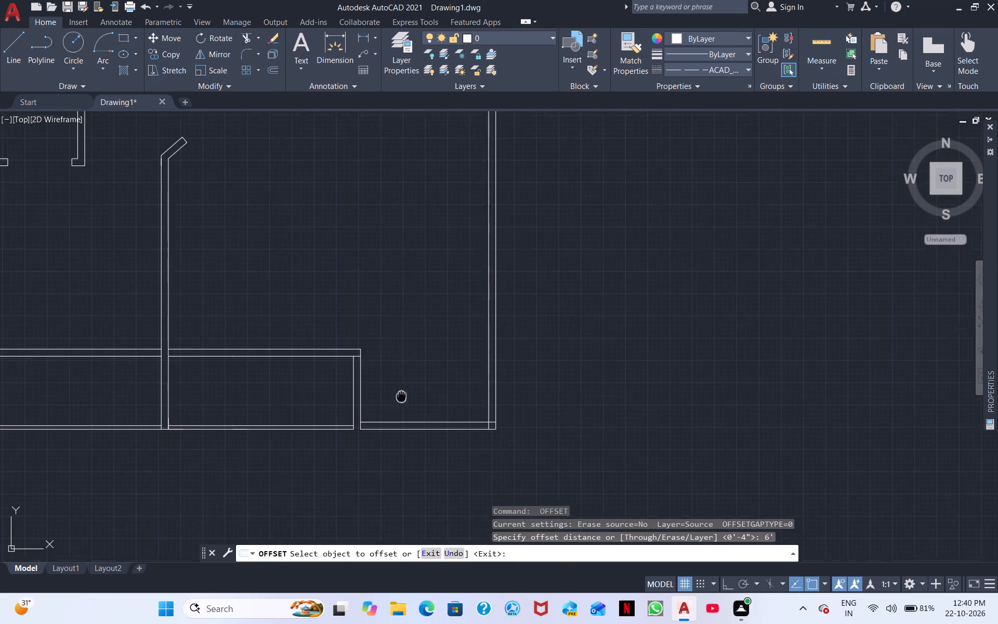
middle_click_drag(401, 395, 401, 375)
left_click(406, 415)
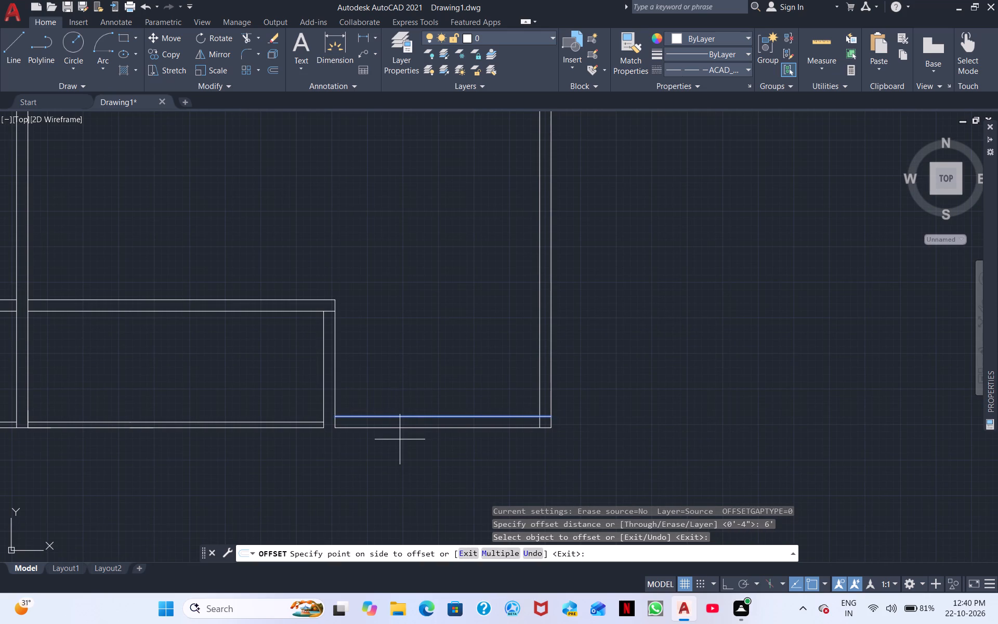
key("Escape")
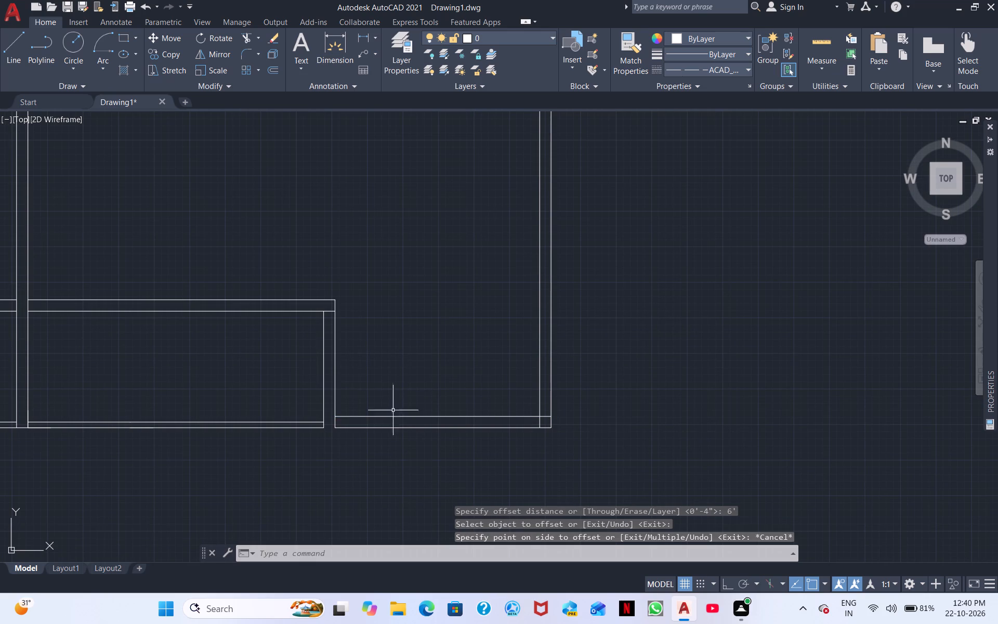
Offset the inner line of the corner space's bottom wall 4' up into the right room.
key("4")
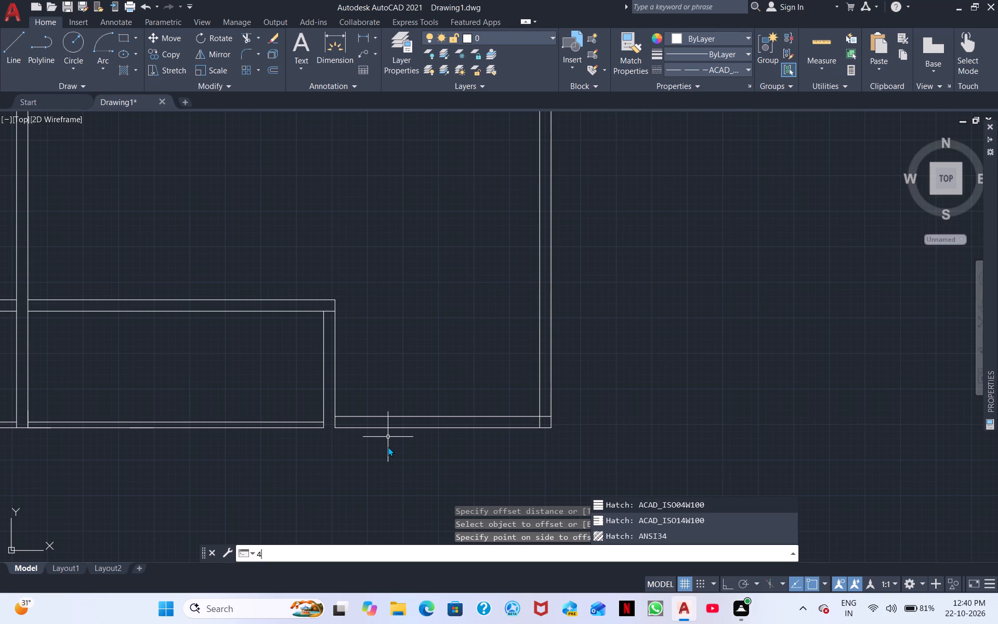
key("BackSpace")
type("O")
key("space")
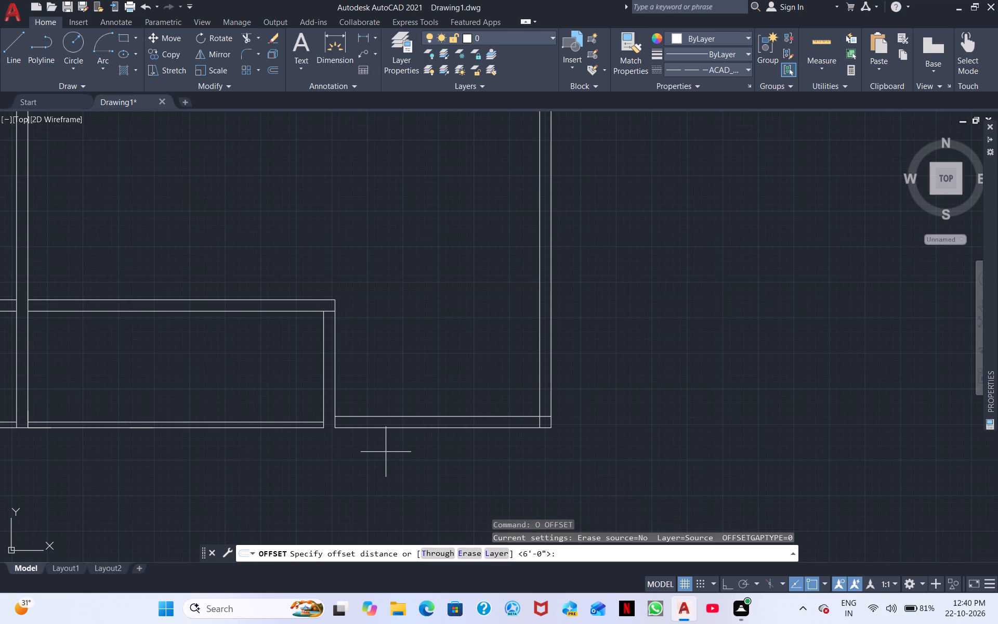
key("4")
key("apostrophe")
key("Return")
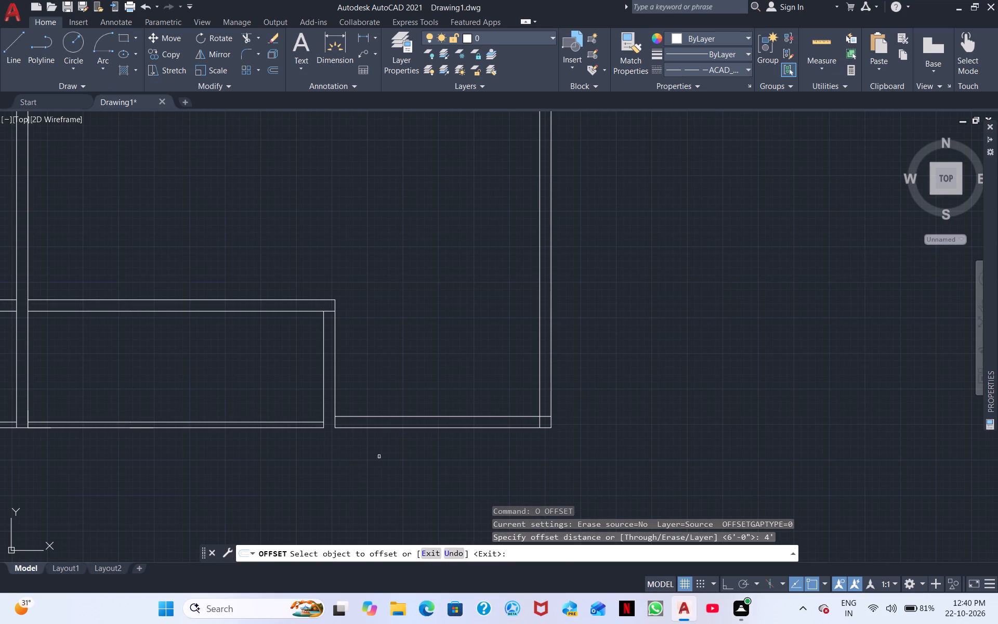
left_click(436, 414)
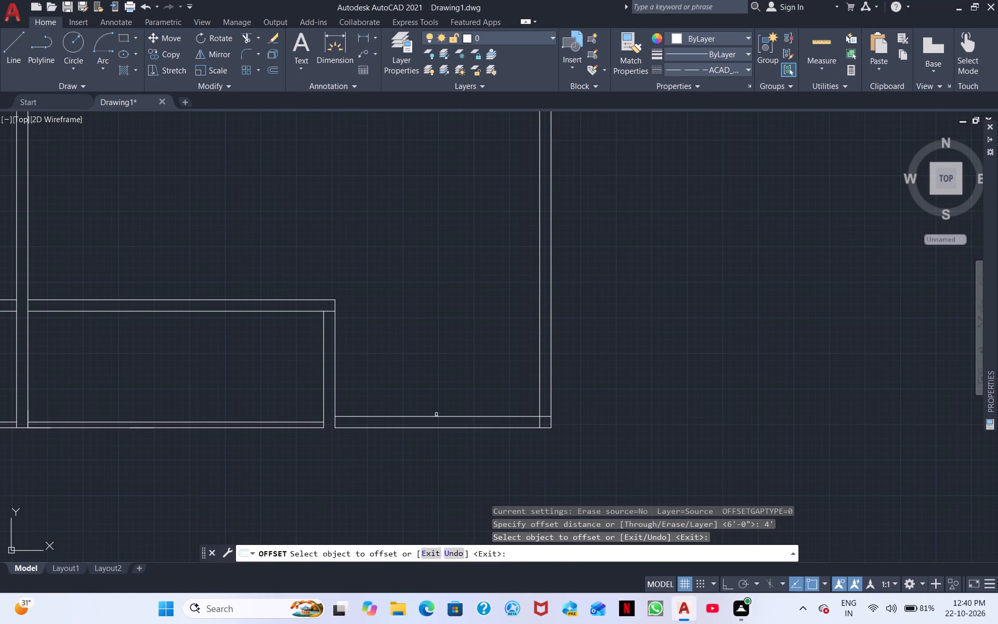
left_click(429, 380)
scroll(426, 370, "down", 2)
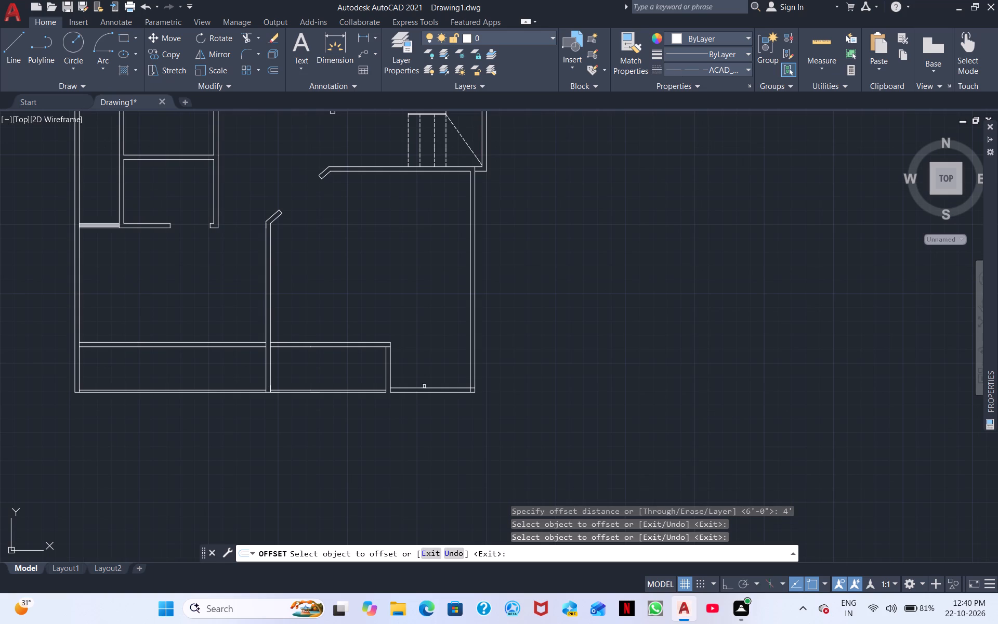
left_click(428, 388)
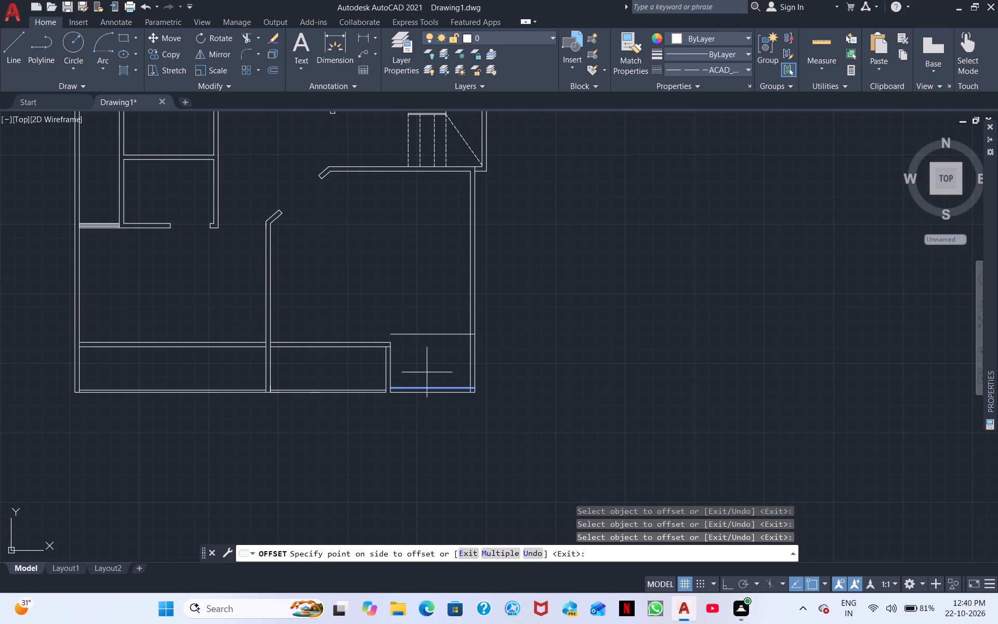
left_click(427, 372)
Offset the new upper line of the corner space 4" down toward the bottom wall to give it wall thickness.
scroll(423, 366, "up", 2)
middle_click_drag(419, 363, 449, 516)
scroll(432, 488, "up", 1)
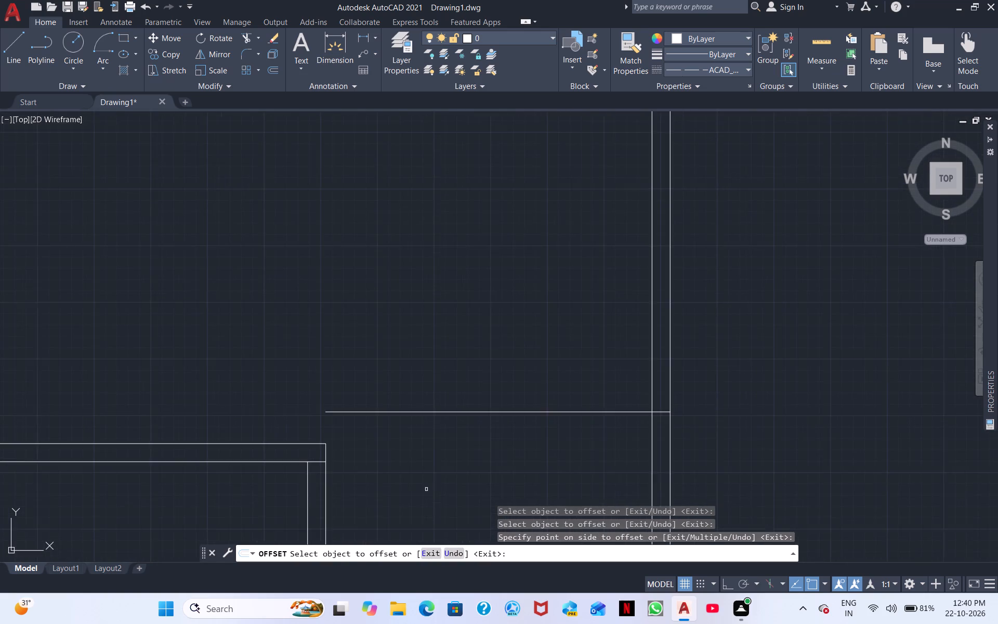
scroll(426, 489, "up", 1)
middle_click_drag(414, 488, 409, 458)
scroll(409, 455, "up", 1)
middle_click_drag(358, 451, 468, 425)
scroll(468, 425, "down", 2)
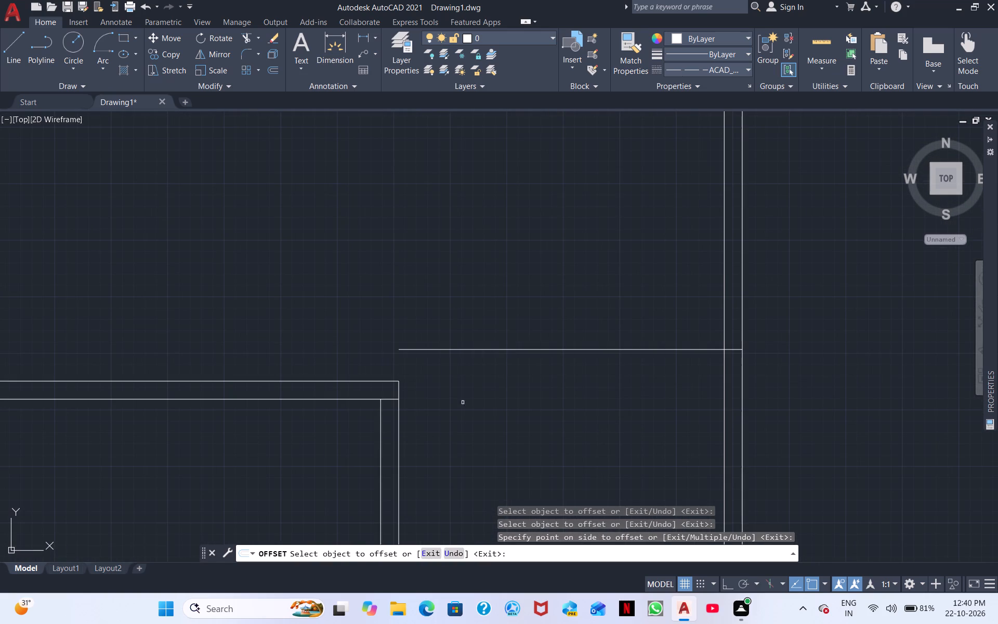
key("space")
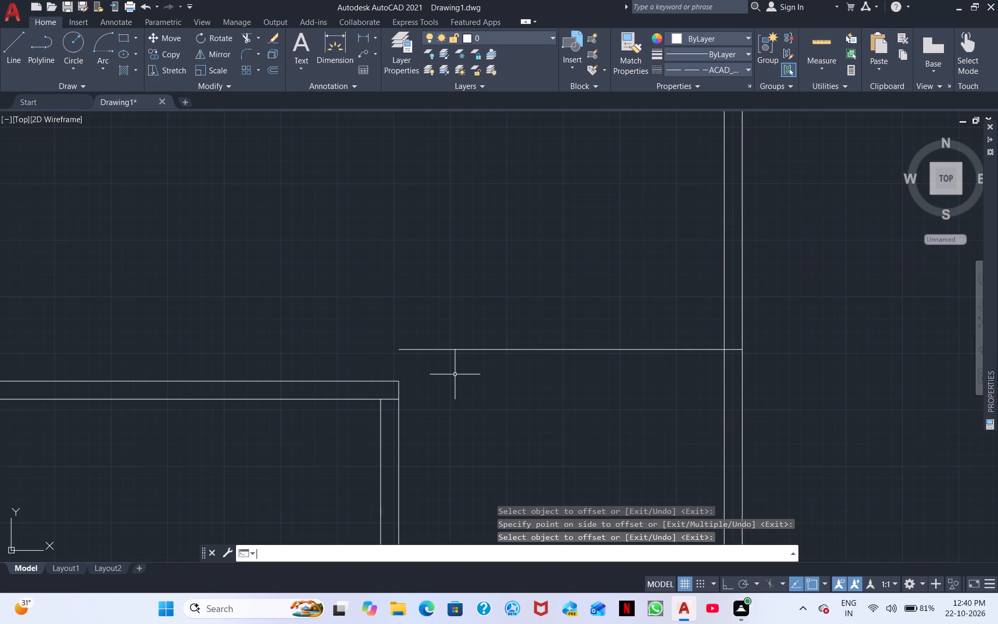
key("space")
type("4\"")
key("Return")
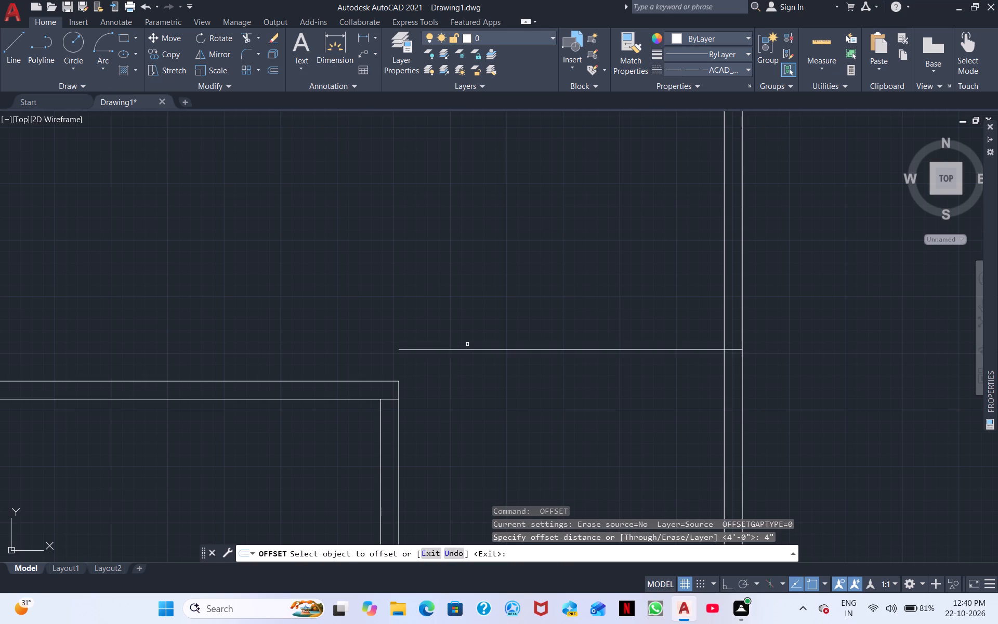
left_click(465, 349)
left_click(458, 344)
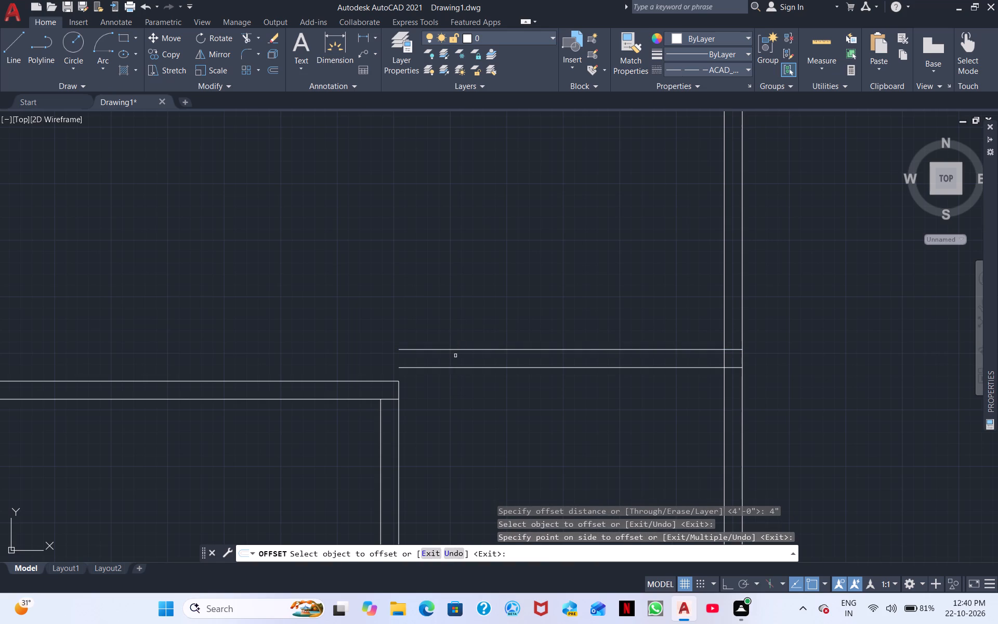
right_click(479, 397)
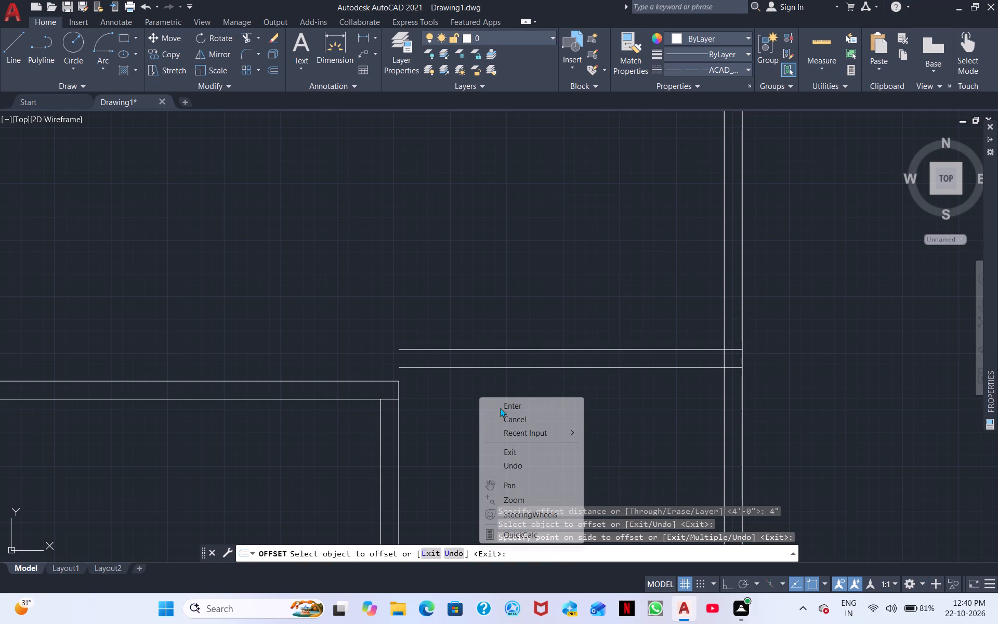
left_click(479, 318)
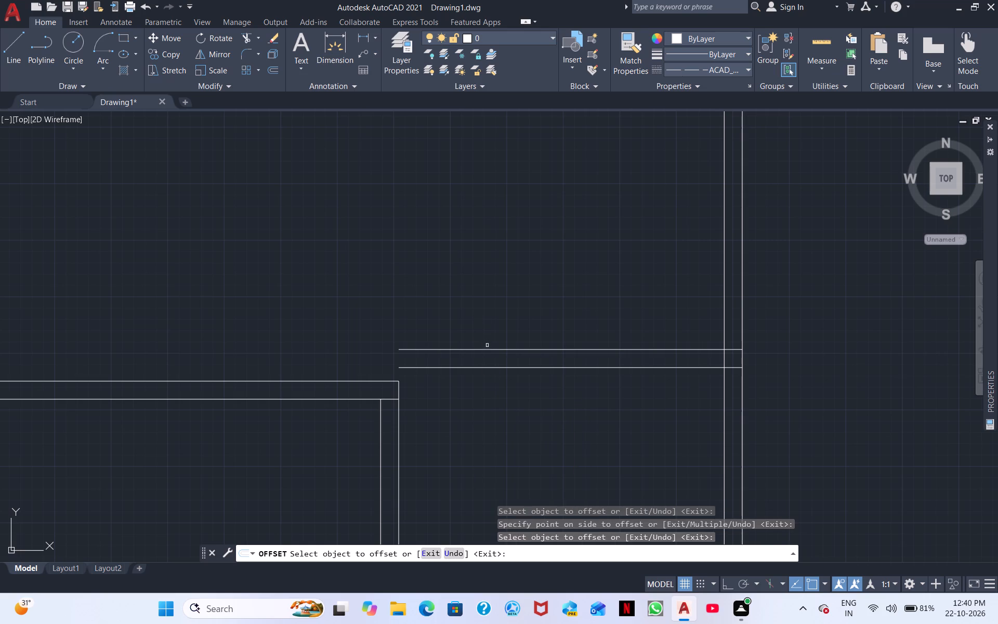
Offset the corner space's upper wall line 4" upward to form the other face of the wall.
left_click(487, 348)
left_click(488, 326)
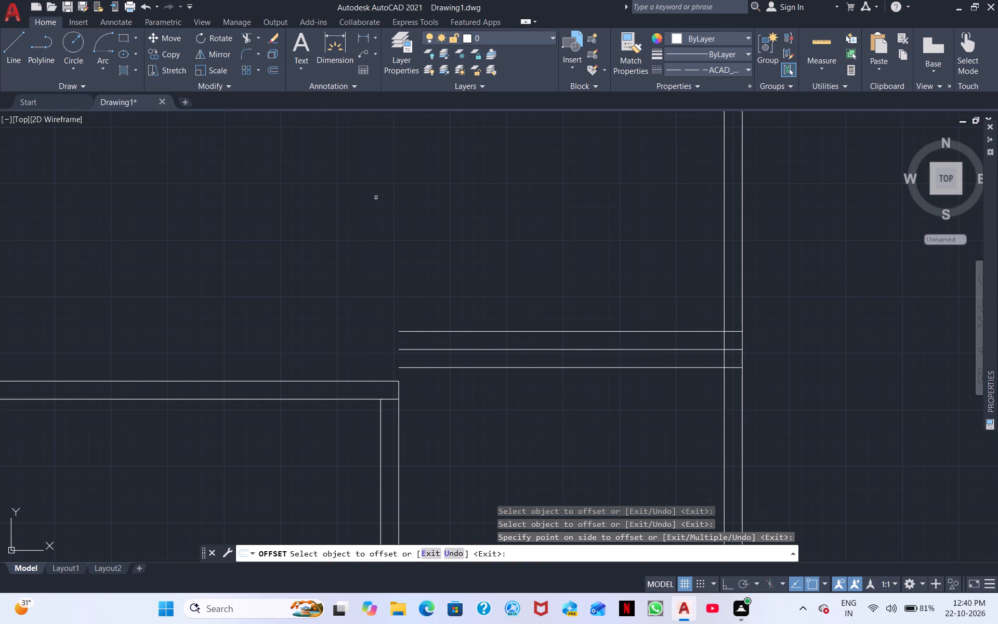
Trim away the lowest of the corner space's three upper horizontal lines, including its short piece inside the right wall.
left_click(243, 33)
left_click(453, 367)
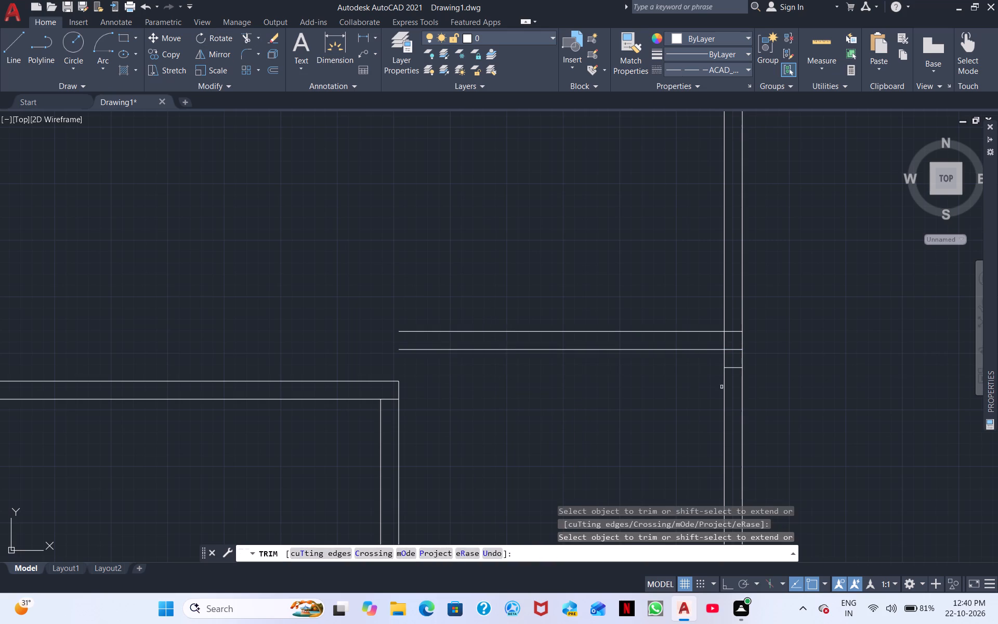
left_click_drag(731, 366, 734, 373)
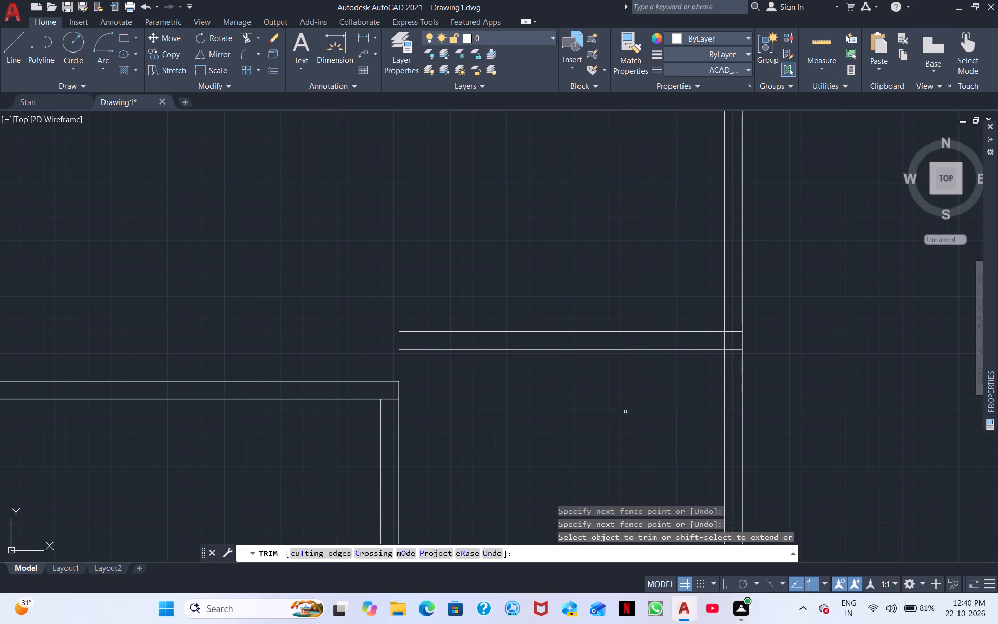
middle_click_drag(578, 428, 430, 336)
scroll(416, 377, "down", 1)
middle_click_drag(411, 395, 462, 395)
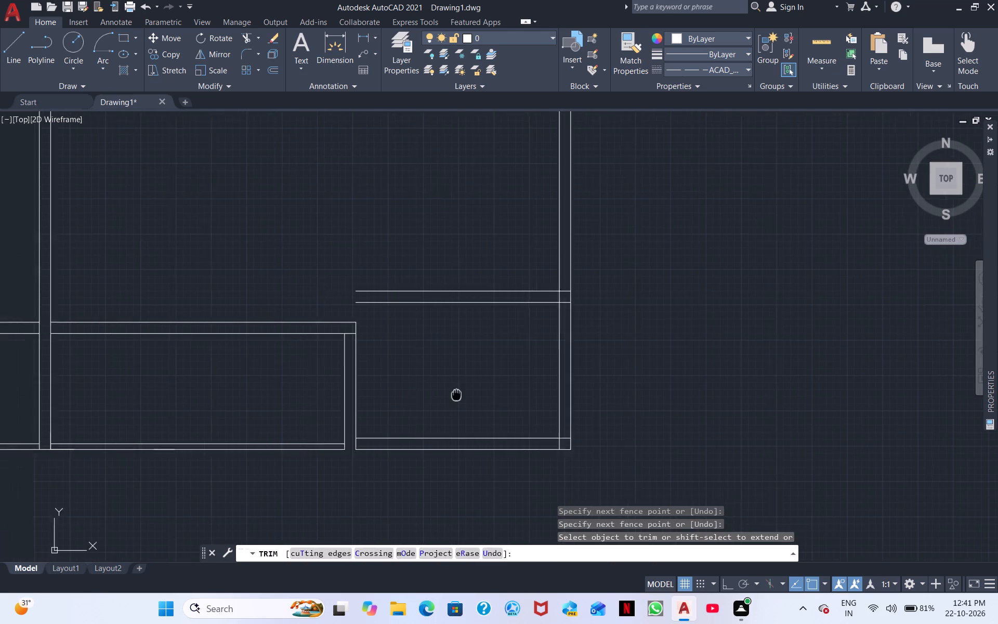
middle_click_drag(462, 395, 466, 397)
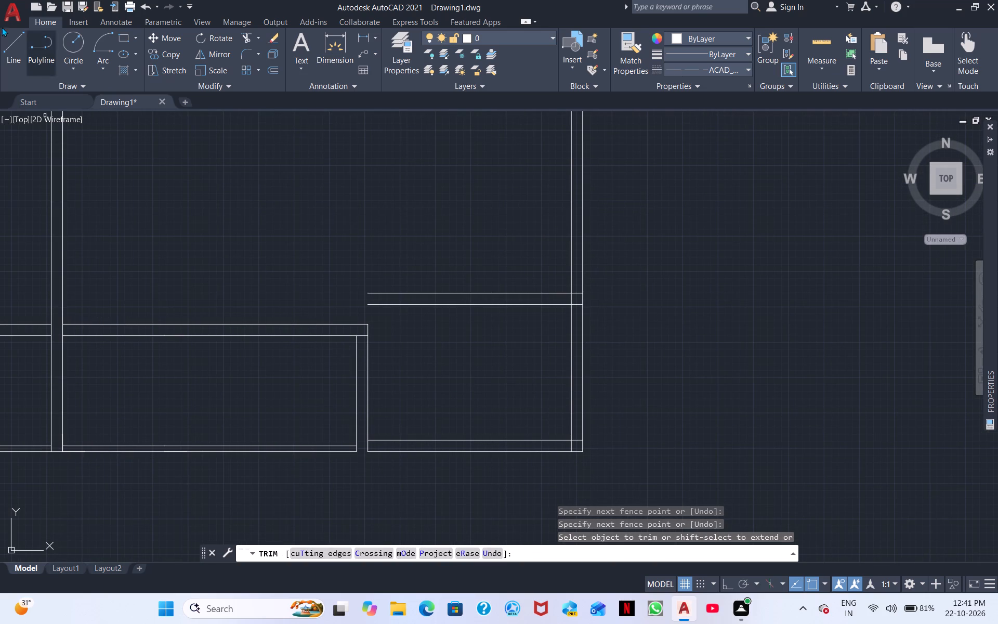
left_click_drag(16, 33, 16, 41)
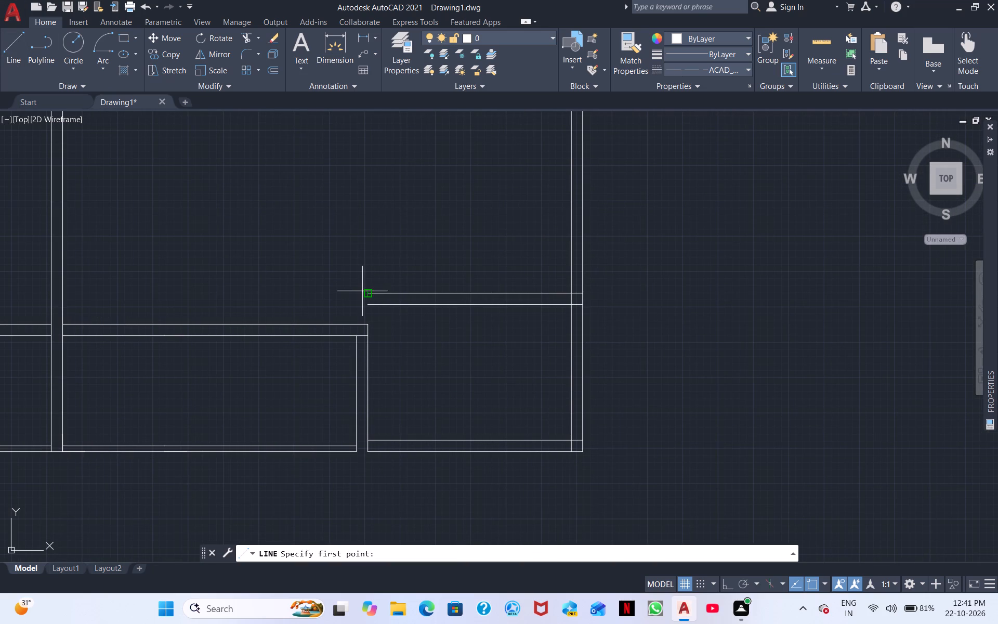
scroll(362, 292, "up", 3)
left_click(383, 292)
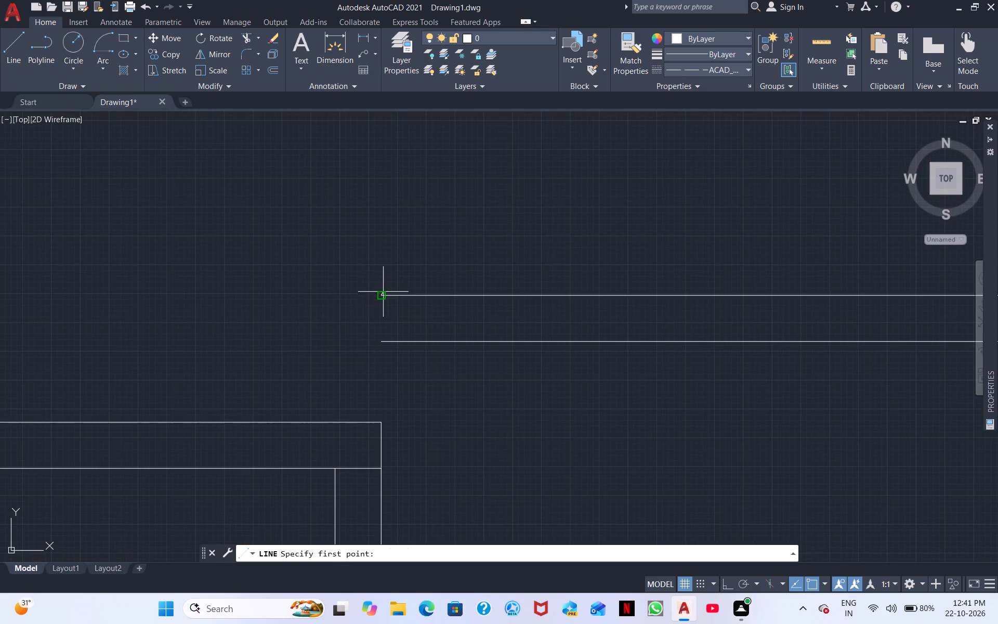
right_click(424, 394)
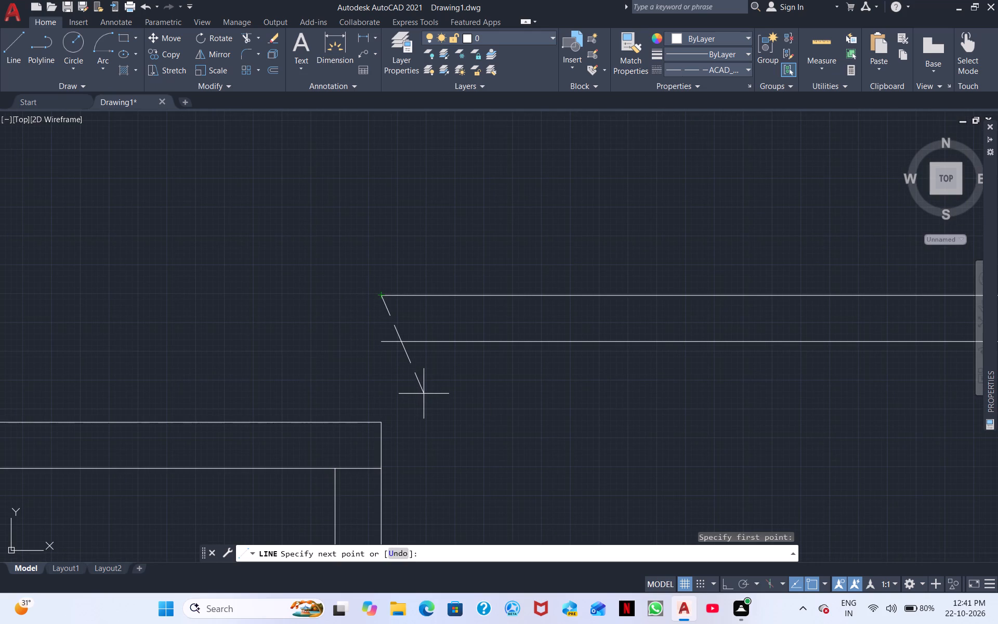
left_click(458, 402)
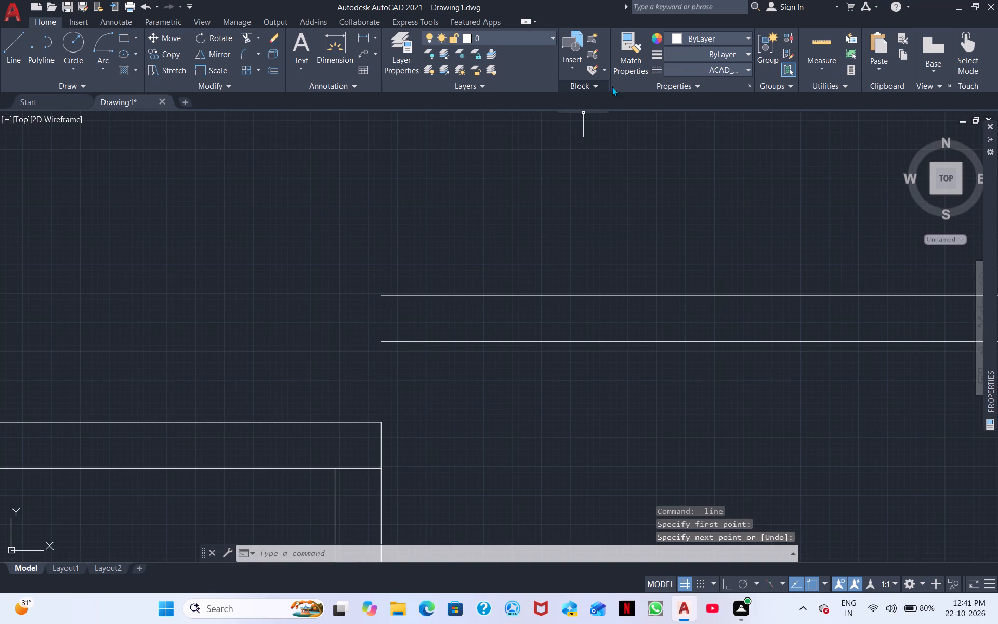
Set the current linetype to ByLayer.
left_click(704, 71)
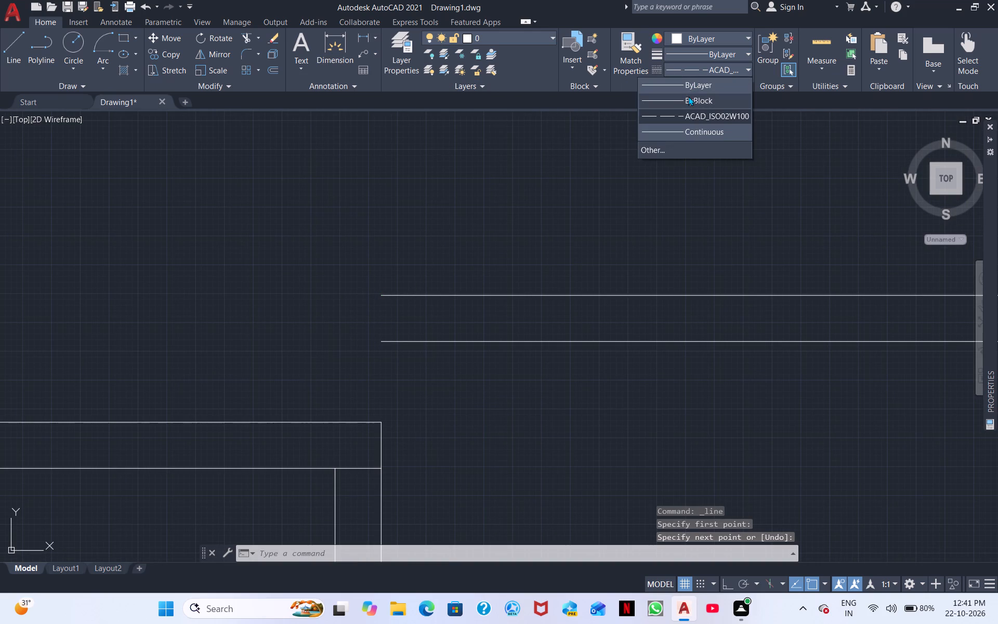
left_click(691, 87)
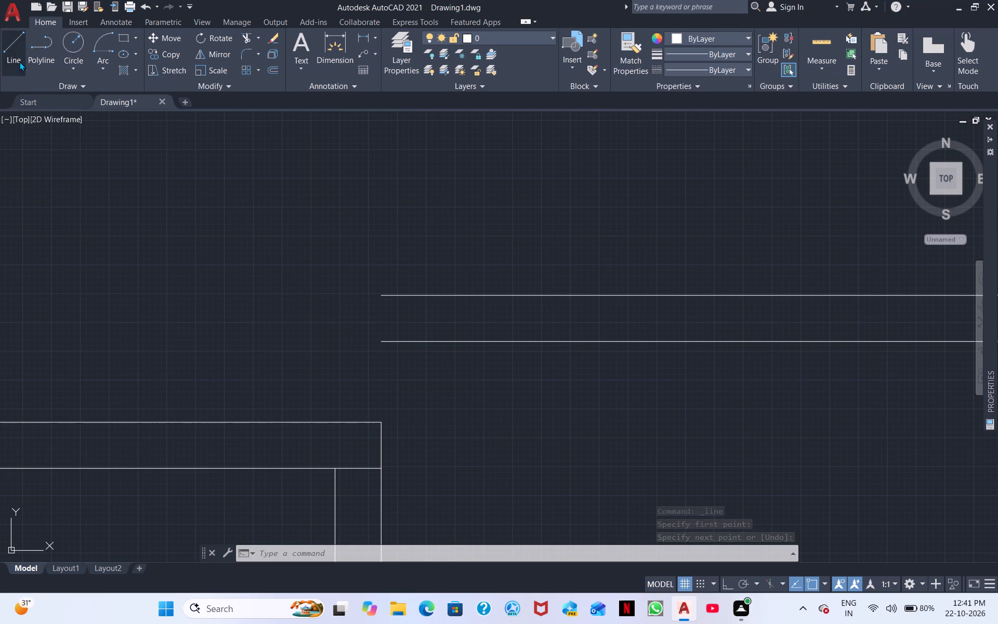
Draw a line extending the corner space's upper outer line left to align with the vertical wall's left face, turning down to the lower horizontal wall.
left_click(19, 61)
left_click(383, 293)
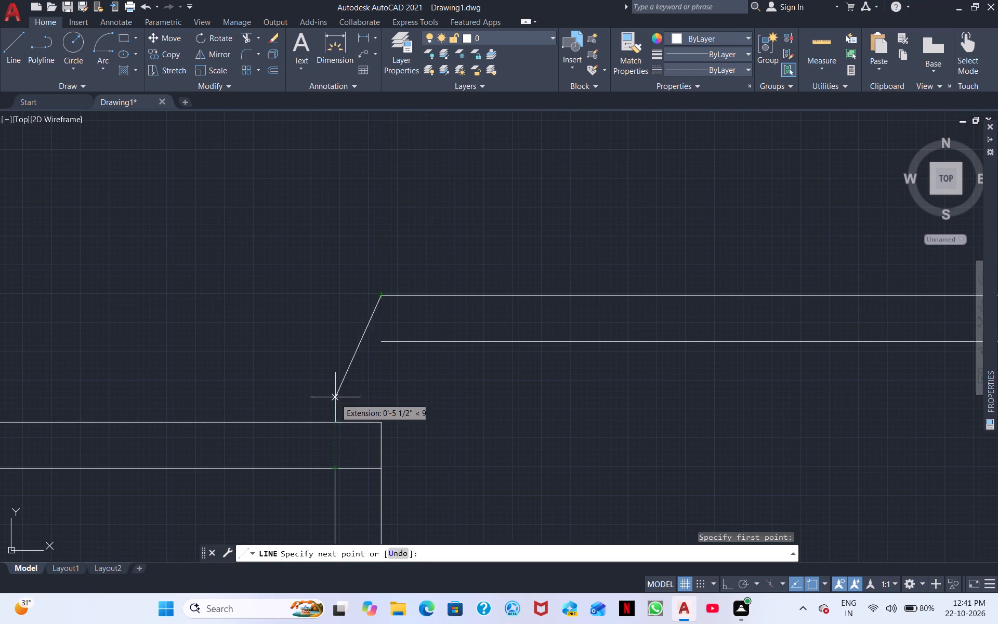
left_click(335, 293)
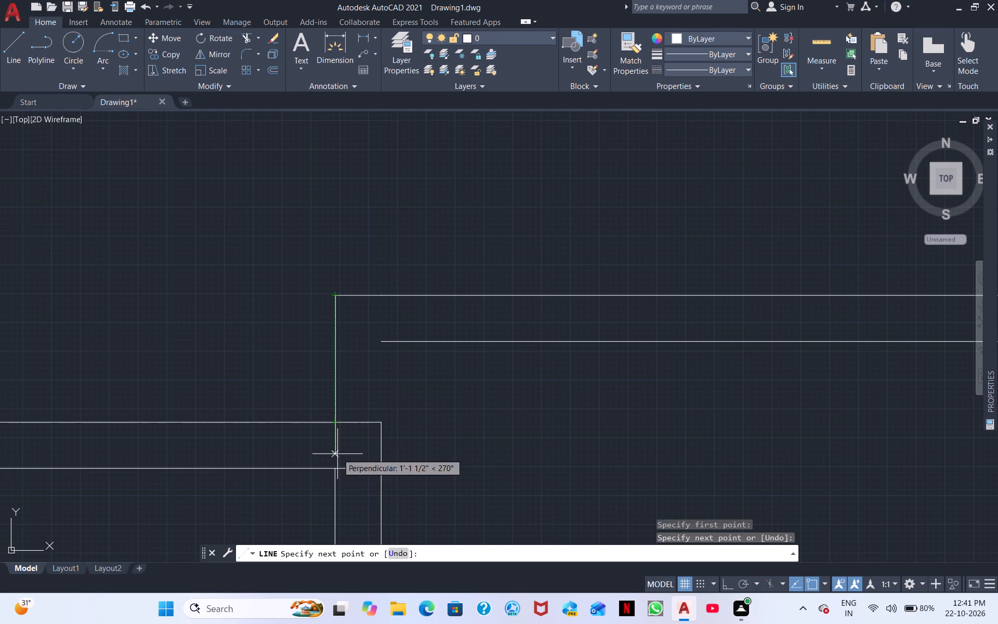
left_click(336, 425)
right_click(379, 402)
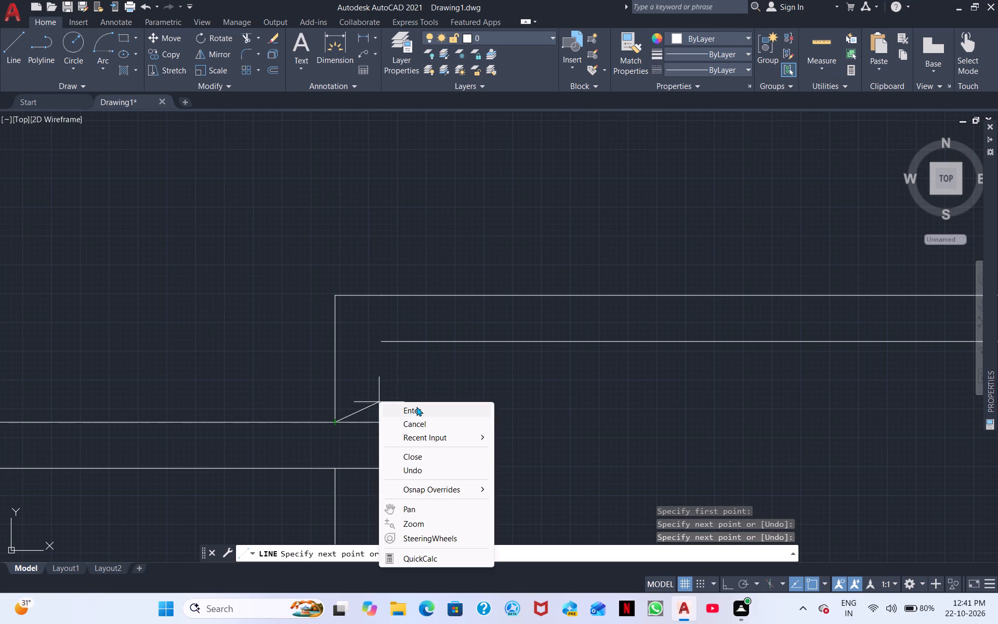
left_click(416, 407)
Extend the corner space's inner vertical line up to its upper wall and trim both horizontal wall ends crossing the junction.
scroll(430, 426, "down", 2)
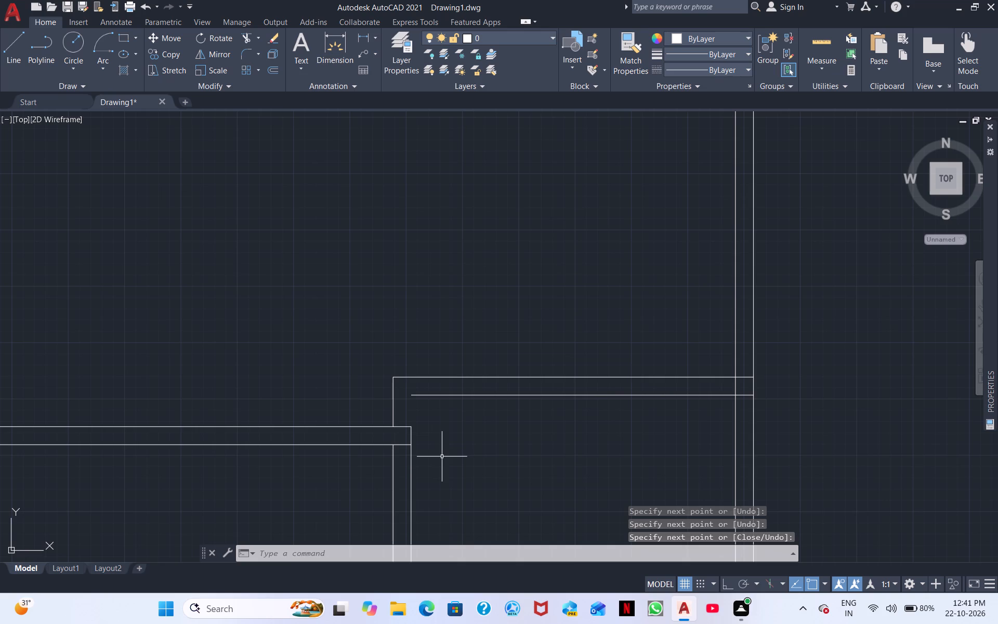
left_click(248, 41)
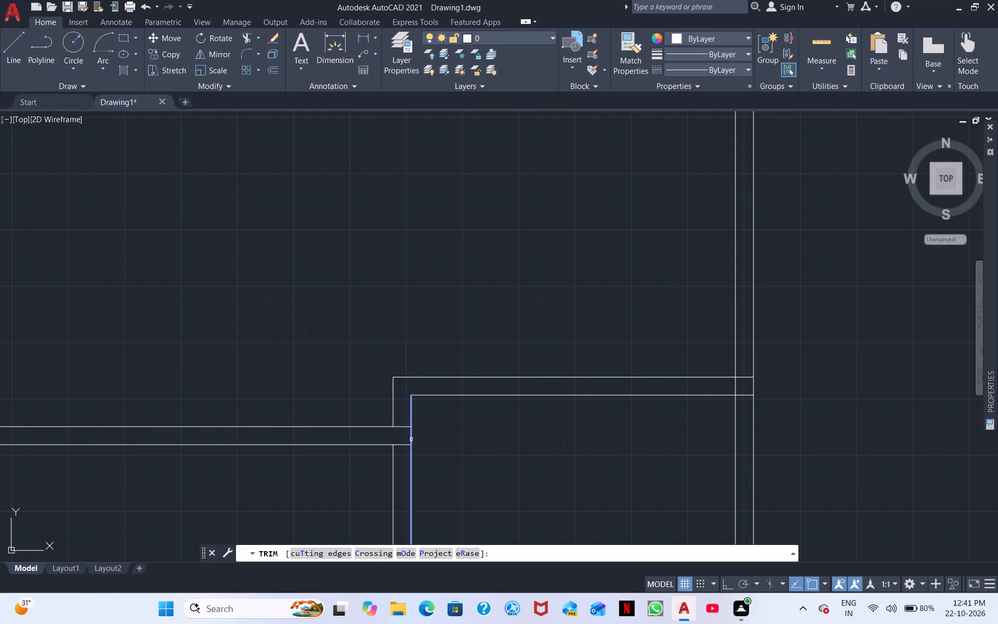
left_click(411, 439, "shift")
left_click(399, 425)
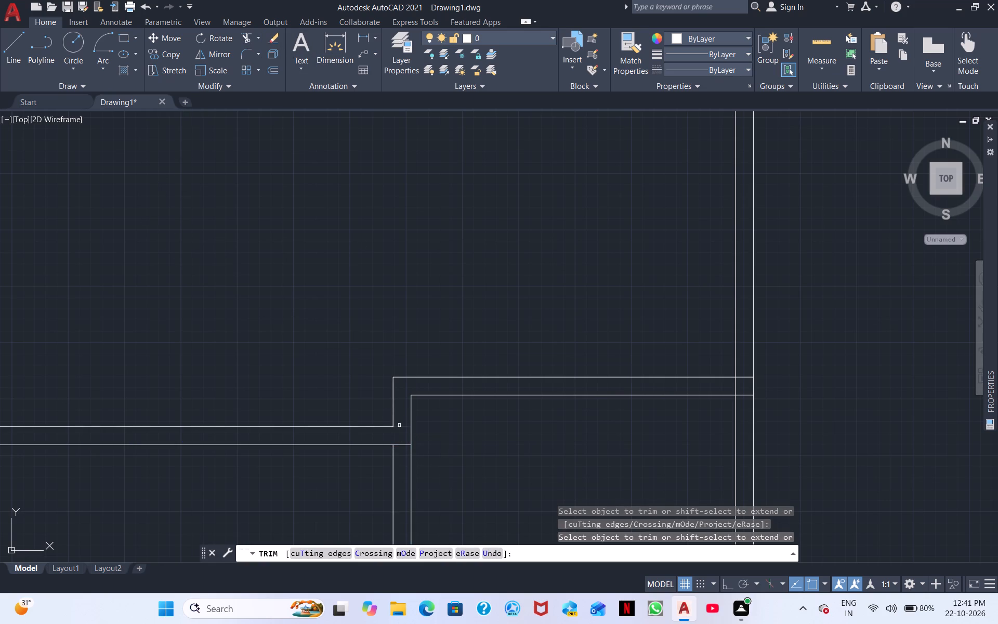
left_click(400, 444)
Extend the bottom outer line left to the adjoining wall face and trim the overlapping wall ends at both bottom corners of the corner space.
middle_click_drag(528, 482, 405, 308)
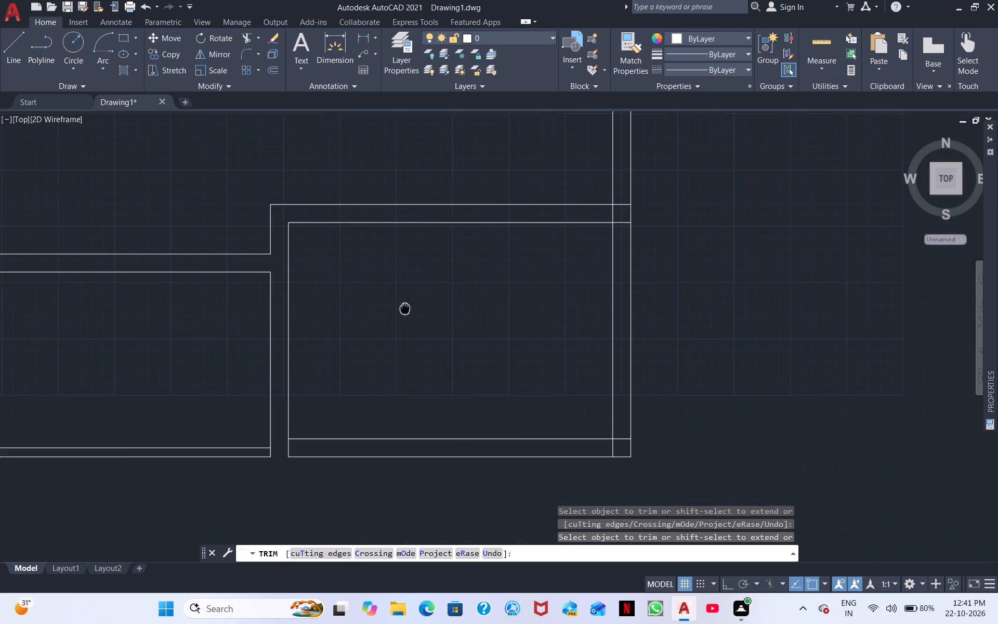
middle_click_drag(405, 308, 404, 307)
scroll(393, 351, "down", 1)
middle_click_drag(411, 392, 401, 330)
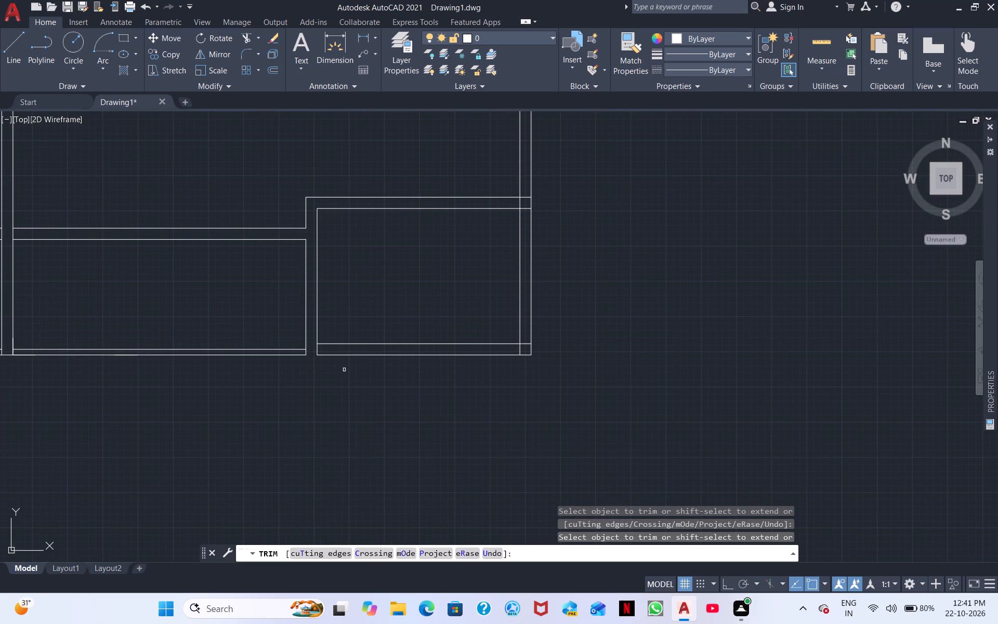
left_click(335, 356, "shift")
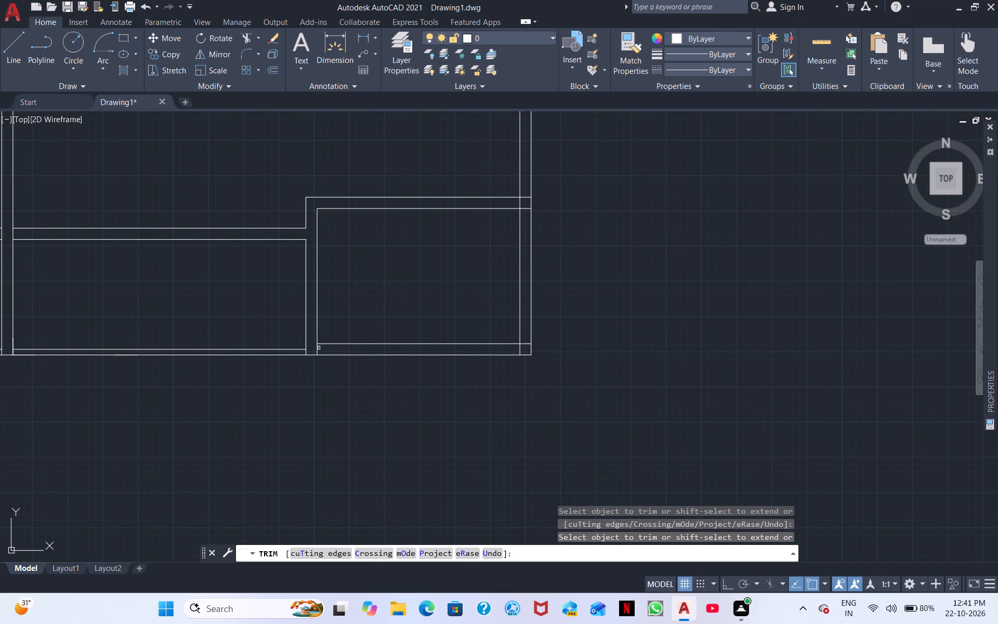
left_click(317, 348)
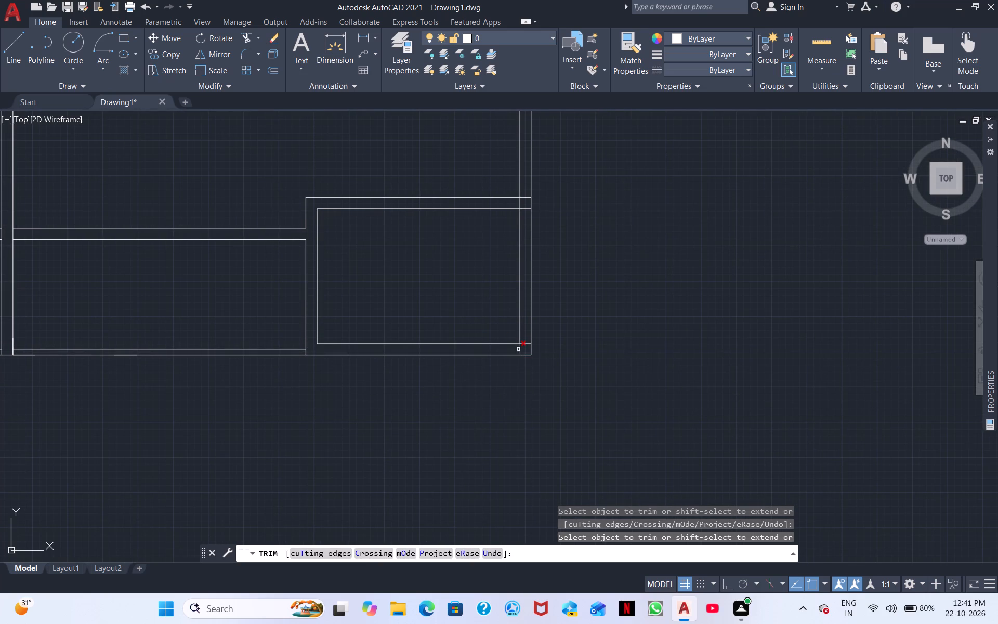
left_click(518, 352)
left_click(526, 346)
left_click(526, 330)
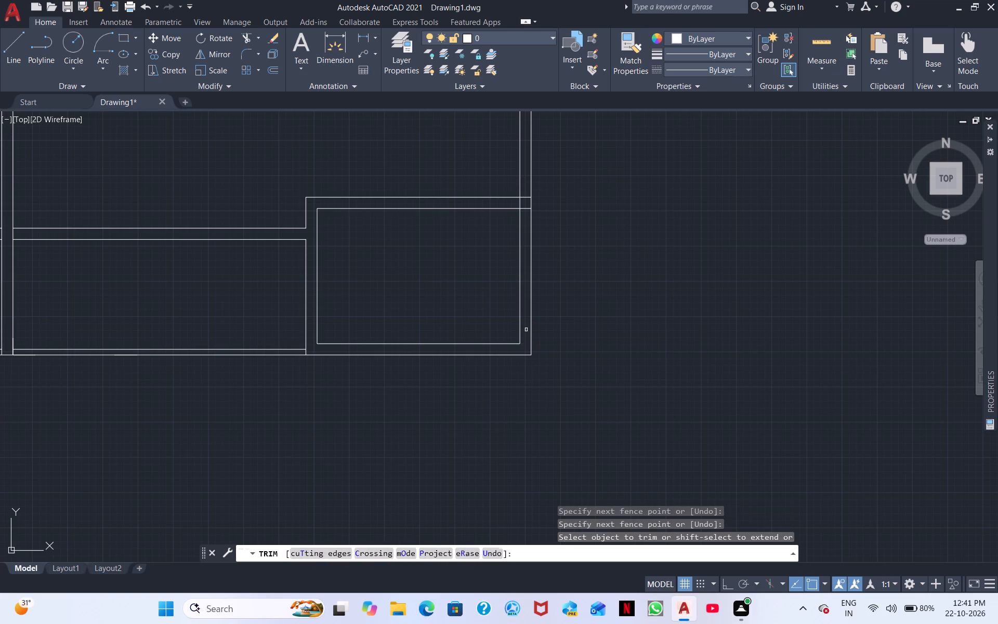
Trim the crossing line pieces where the corner space's upper wall meets the right outer wall.
left_click(521, 206)
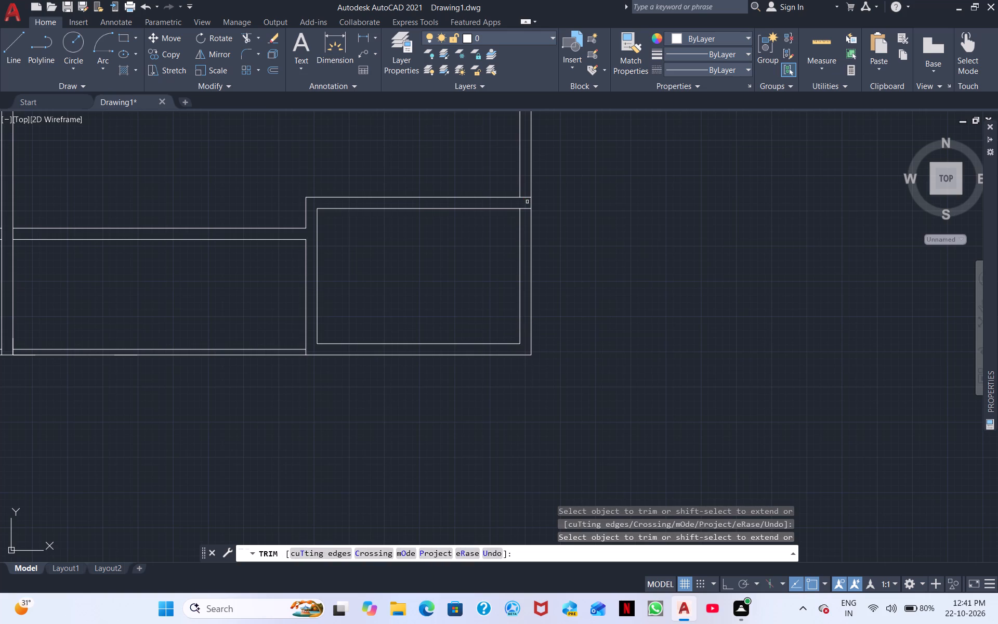
left_click(525, 196)
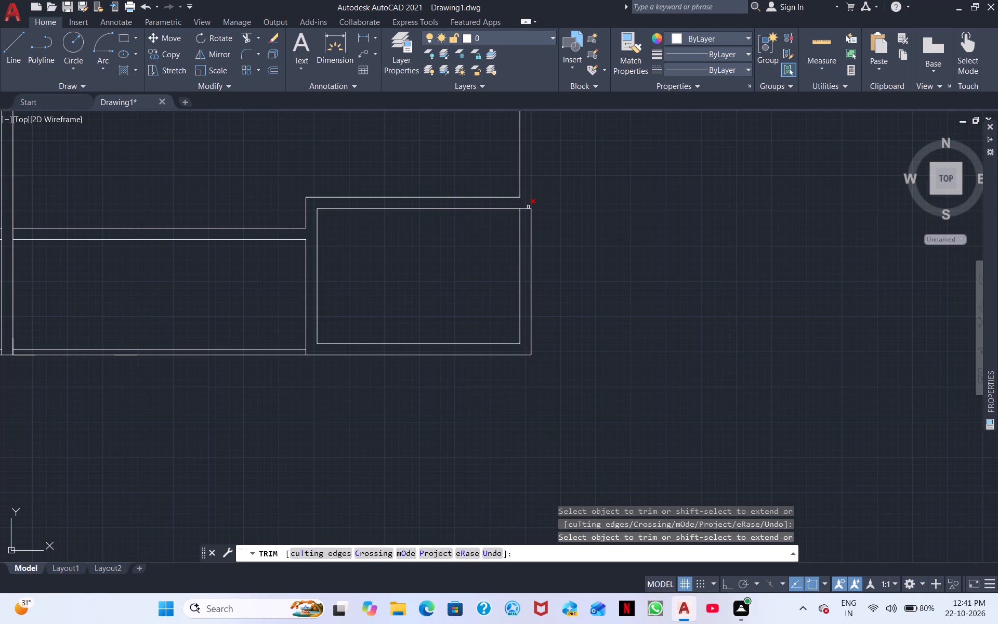
left_click(527, 207)
right_click(655, 319)
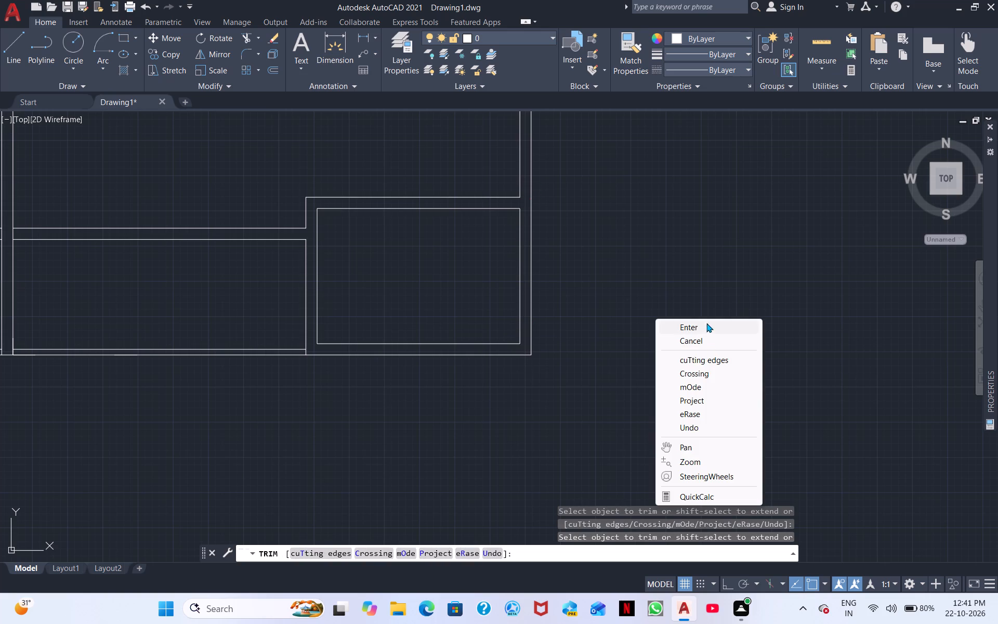
left_click(706, 323)
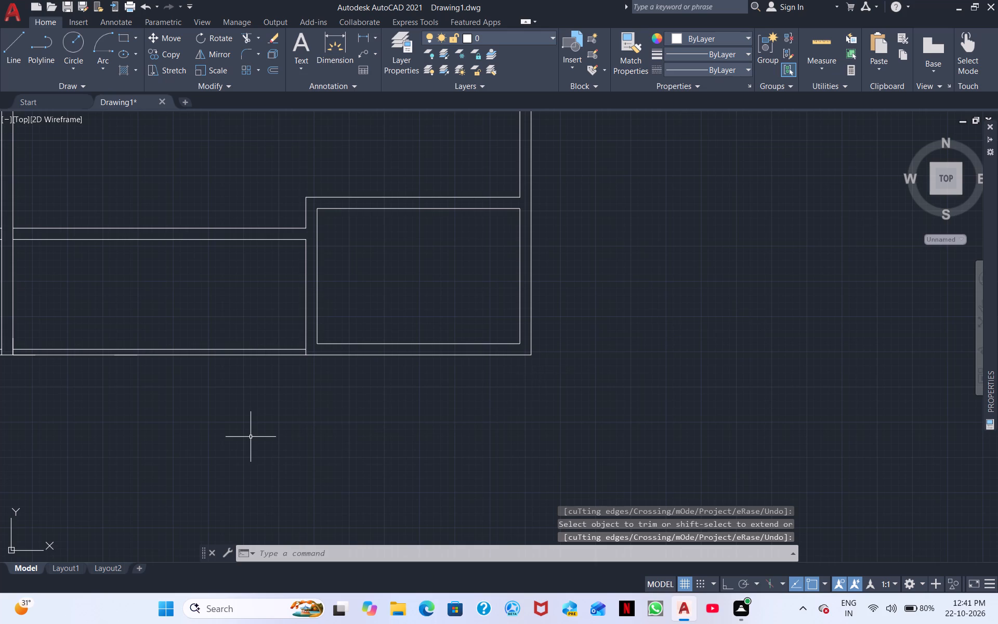
With Ortho on, draw a 3'-wide U-shaped outline across the lower-left horizontal wall near the left outer wall, starting and ending on its upper line.
middle_click_drag(216, 469, 325, 471)
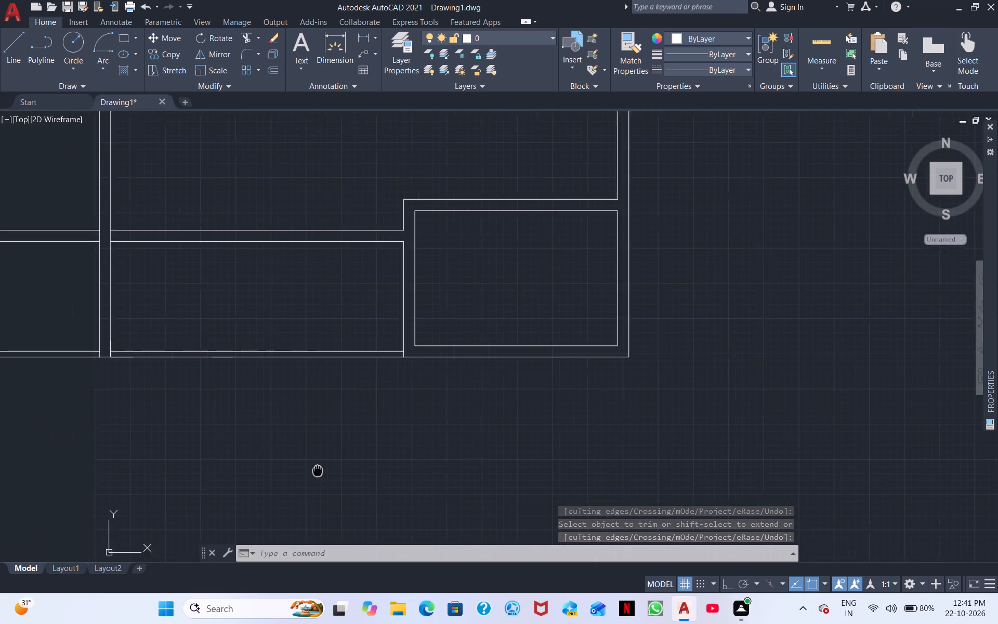
middle_click_drag(325, 471, 516, 472)
scroll(513, 473, "down", 2)
middle_click_drag(226, 485, 294, 489)
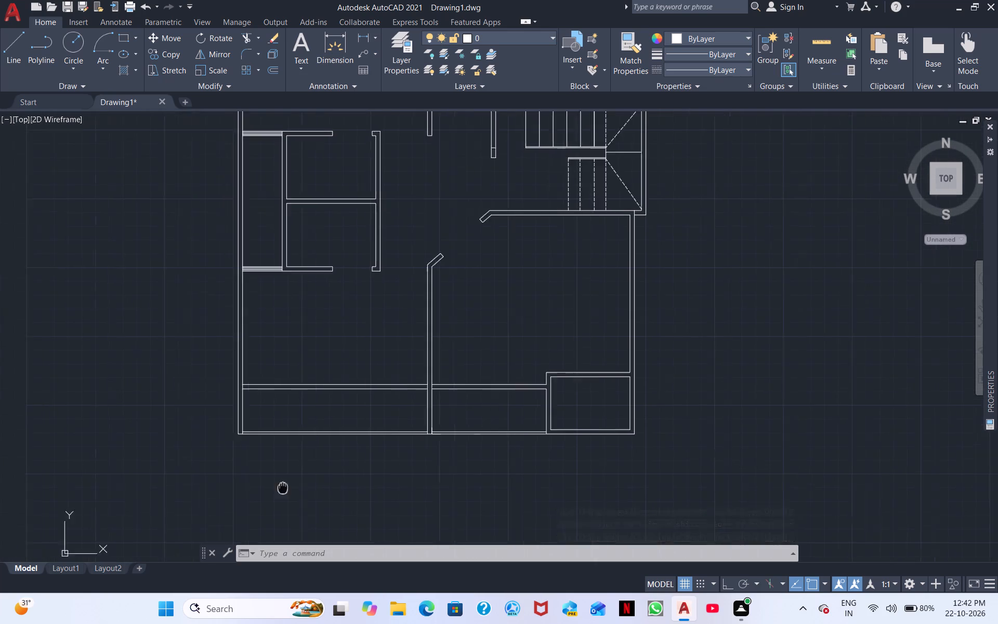
middle_click_drag(294, 489, 372, 490)
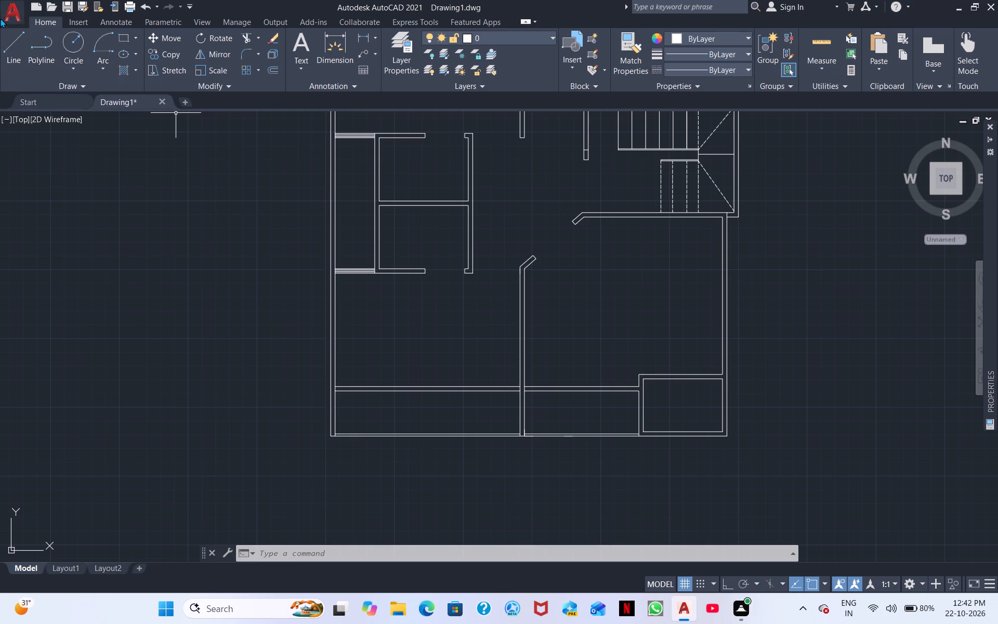
left_click(4, 55)
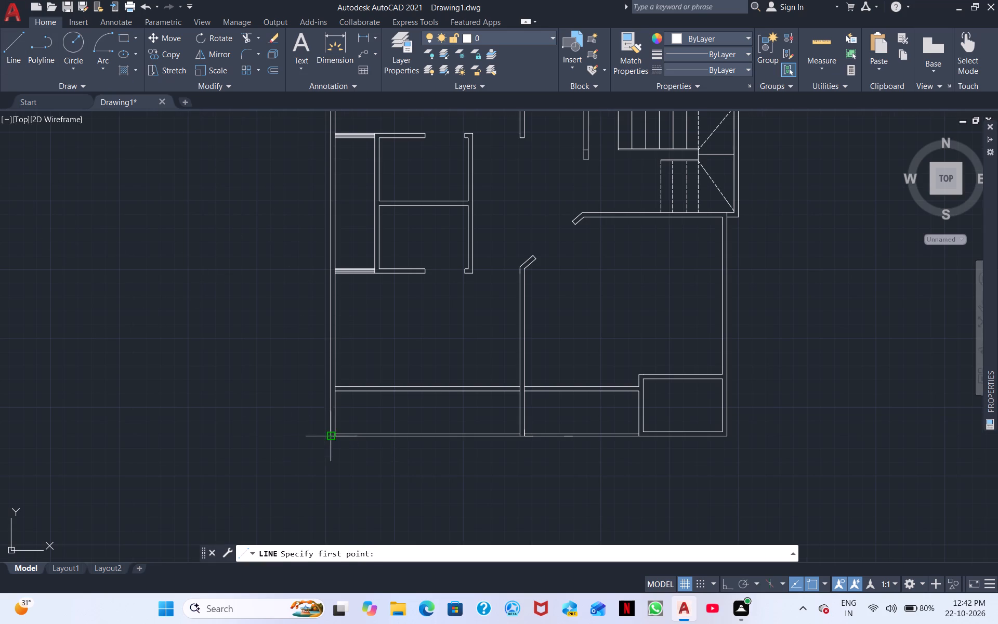
scroll(329, 436, "up", 3)
left_click(392, 236)
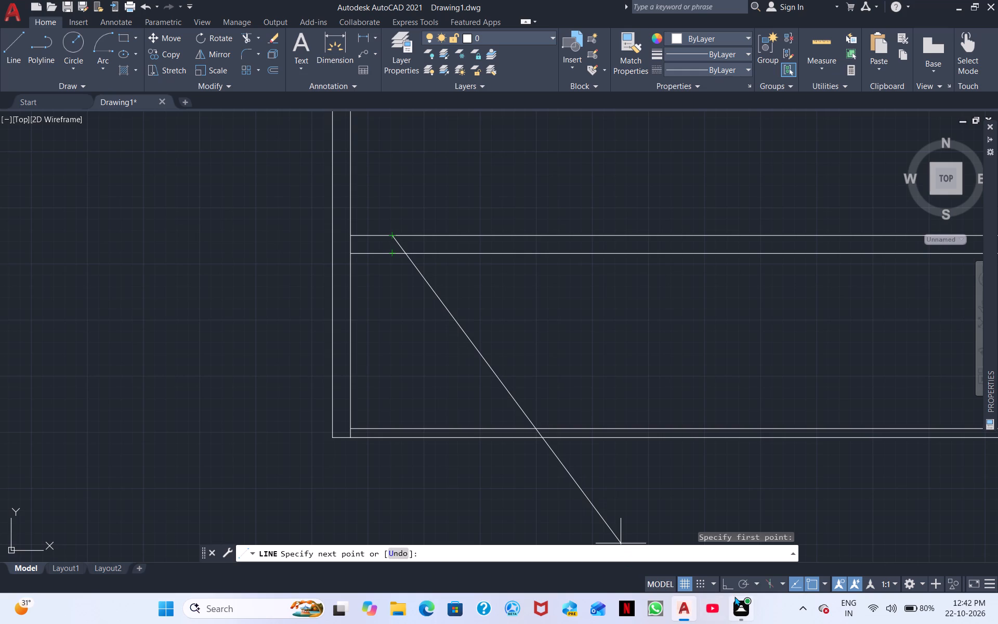
left_click(729, 584)
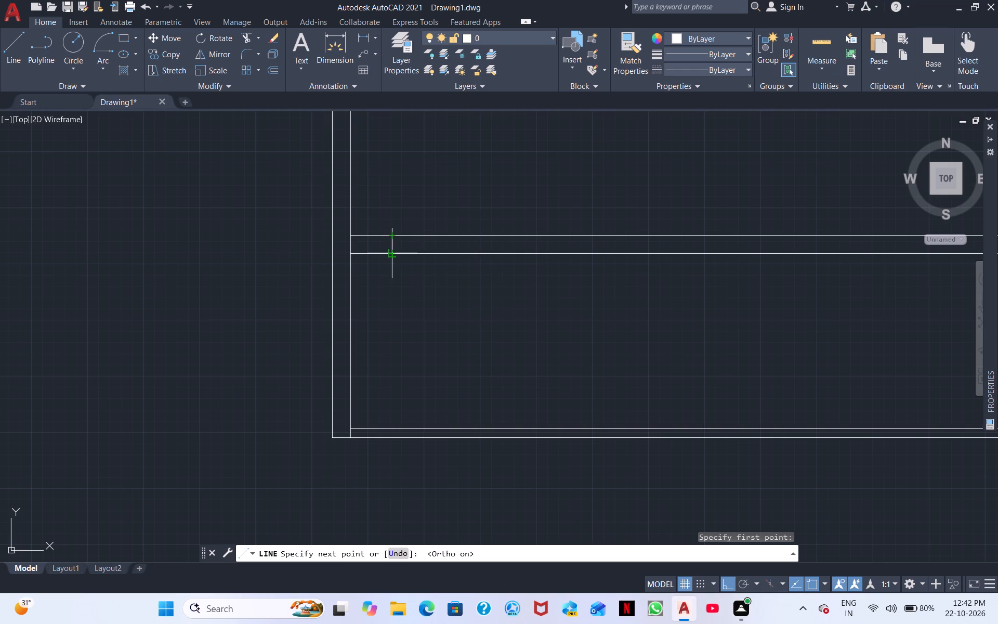
left_click(394, 255)
left_click(398, 282)
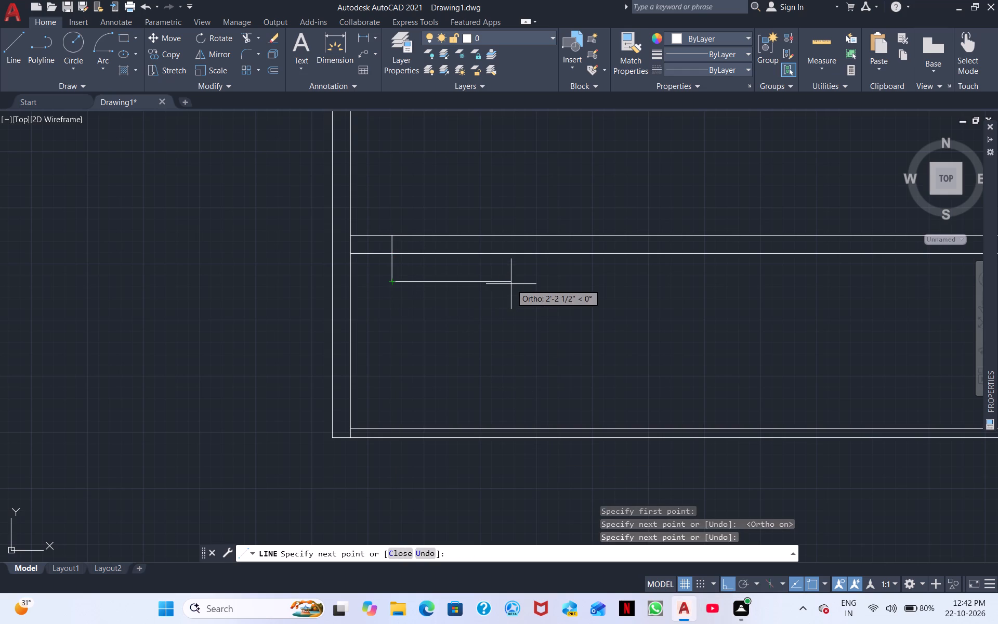
type("3'")
key("Return")
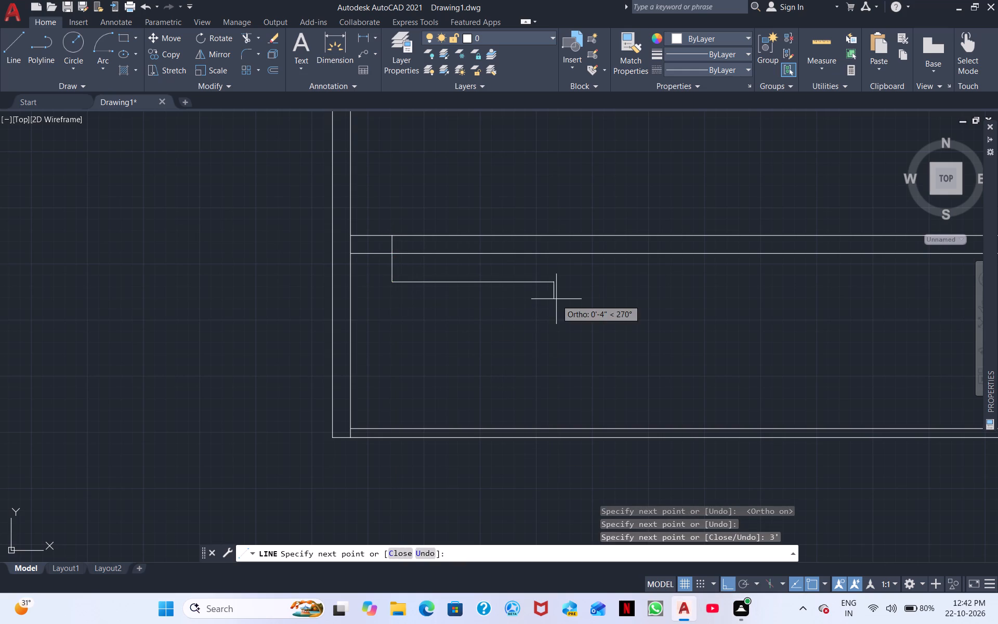
left_click(555, 251)
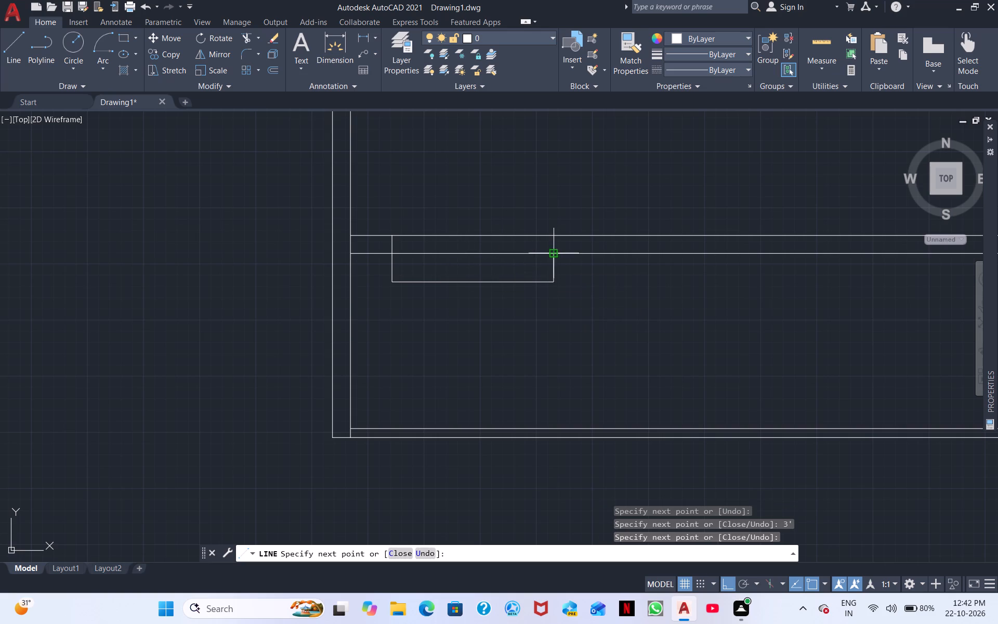
left_click(556, 232)
right_click(616, 266)
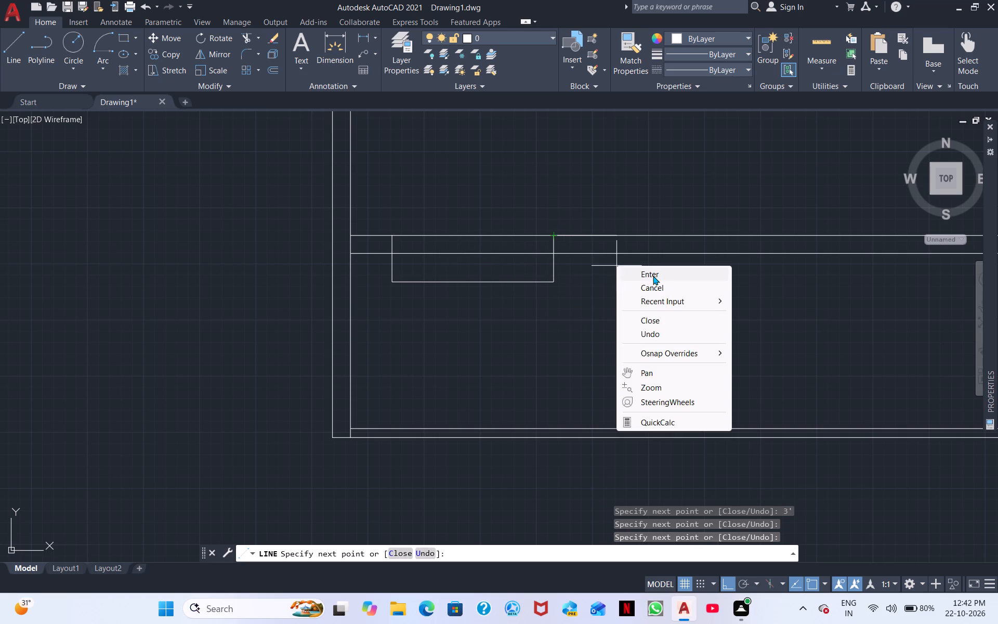
left_click(653, 276)
Copy the U-shaped outline by its upper-left end onto the upper line of the adjoining horizontal wall, just right of the central vertical wall.
scroll(653, 276, "down", 2)
middle_click_drag(711, 291, 219, 314)
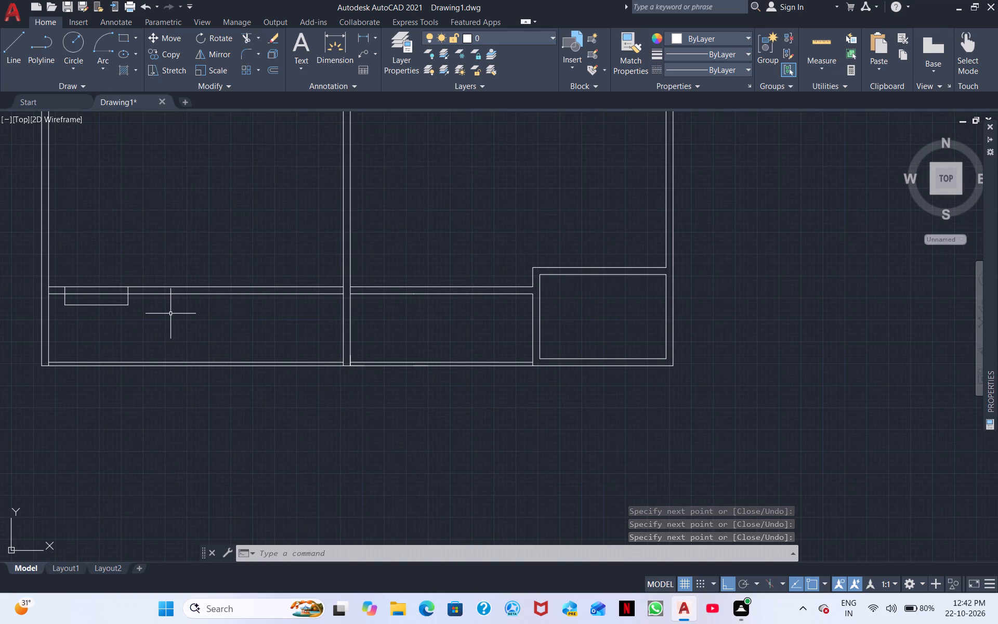
scroll(170, 314, "down", 1)
middle_click_drag(177, 323, 344, 307)
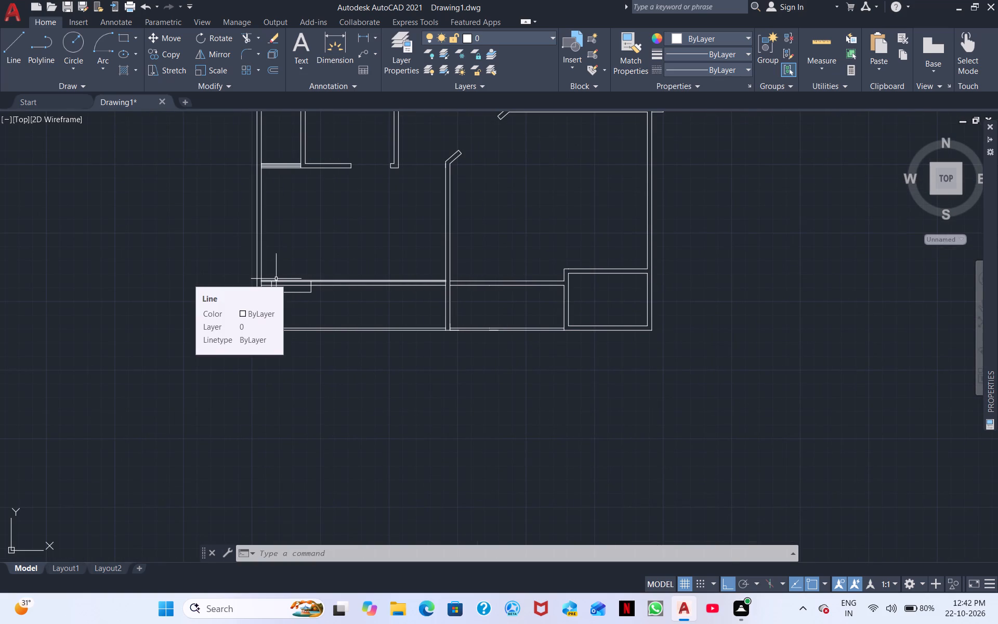
scroll(319, 313, "up", 2)
middle_click_drag(306, 296, 479, 450)
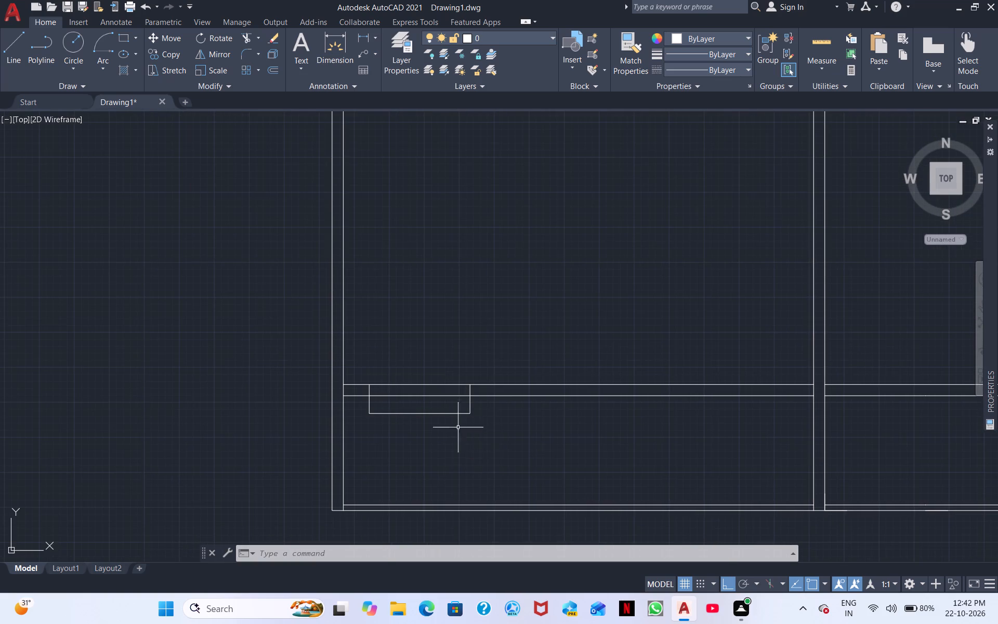
left_click(483, 431)
left_click(360, 405)
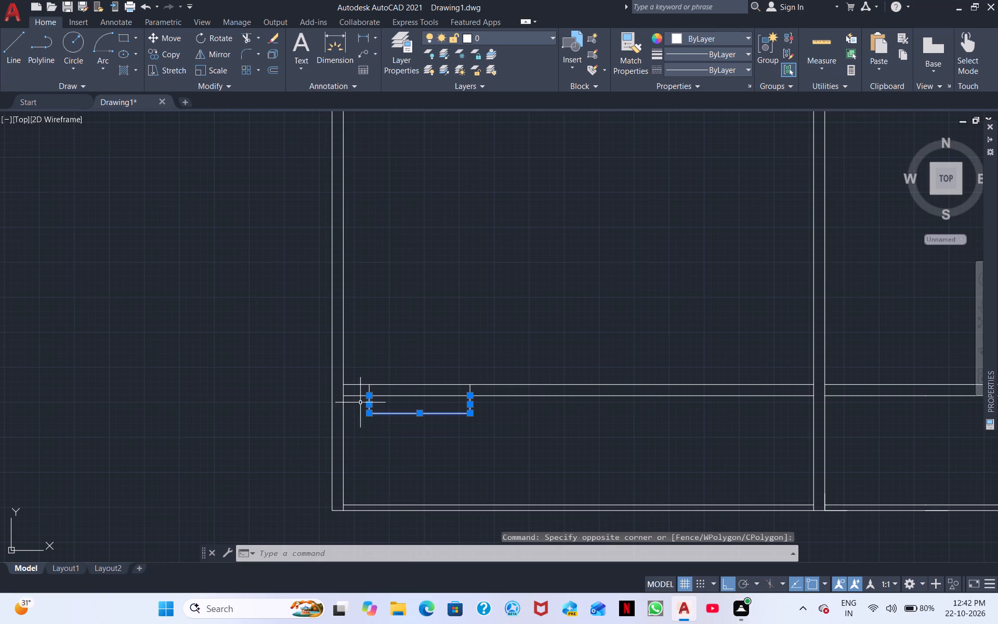
left_click(371, 388)
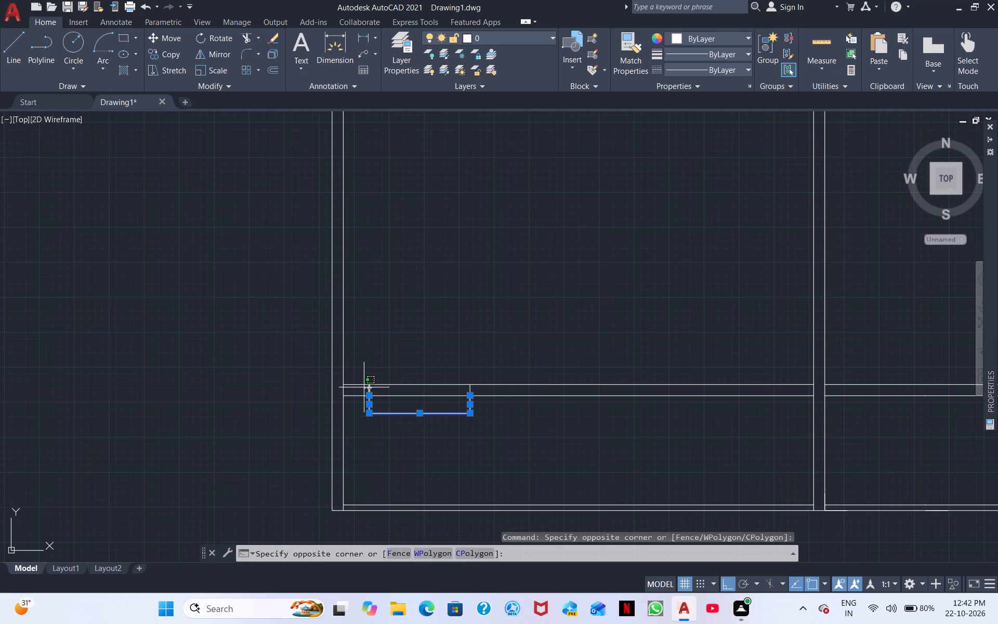
left_click(364, 387)
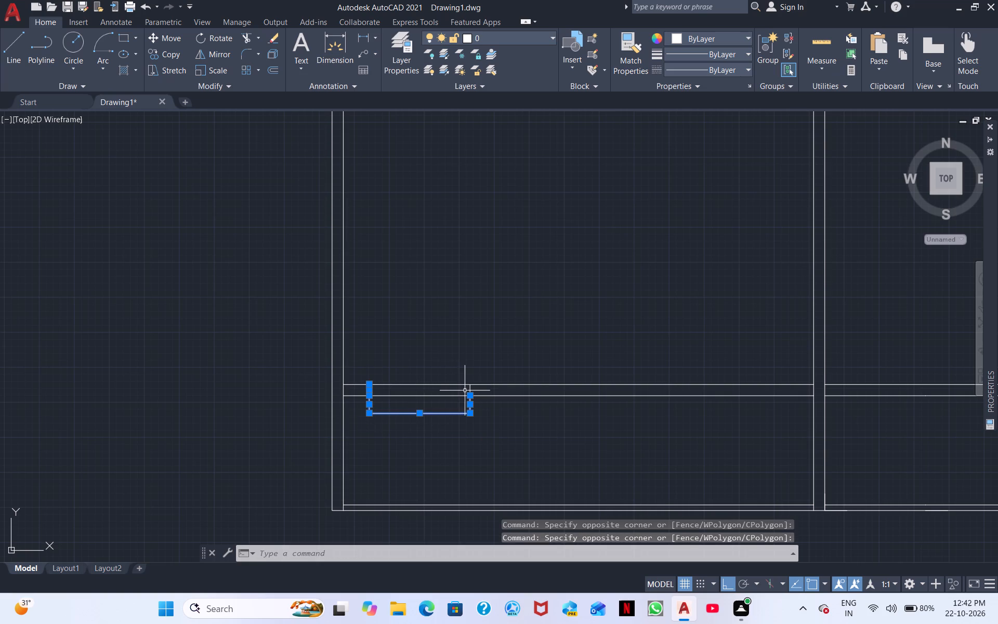
left_click(468, 388)
left_click(475, 388)
left_click(476, 388)
left_click_drag(477, 389, 470, 387)
left_click_drag(470, 387, 464, 388)
scroll(436, 407, "up", 2)
right_click(436, 407)
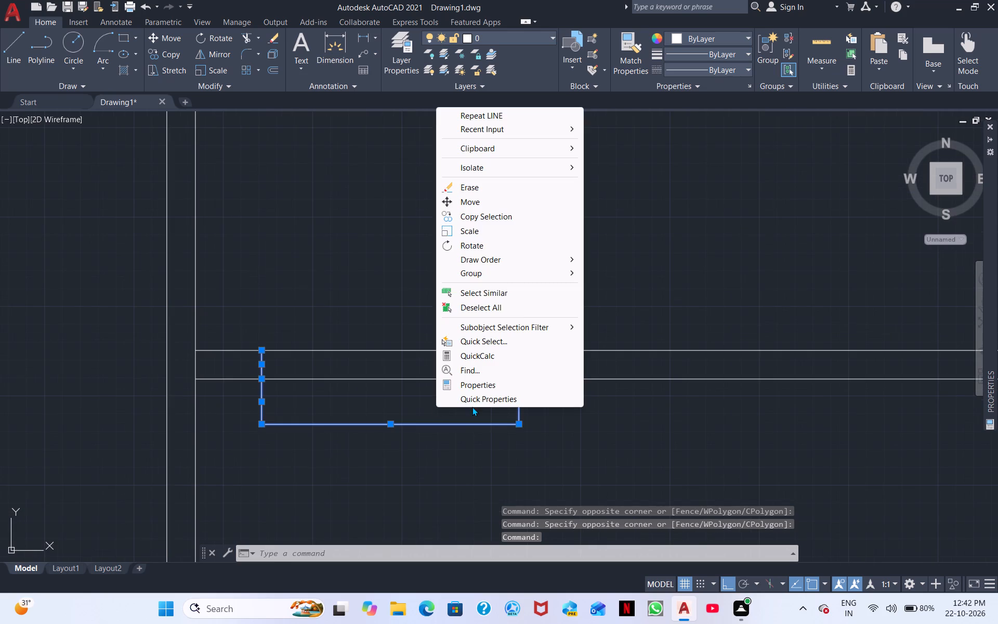
left_click(487, 214)
left_click(263, 348)
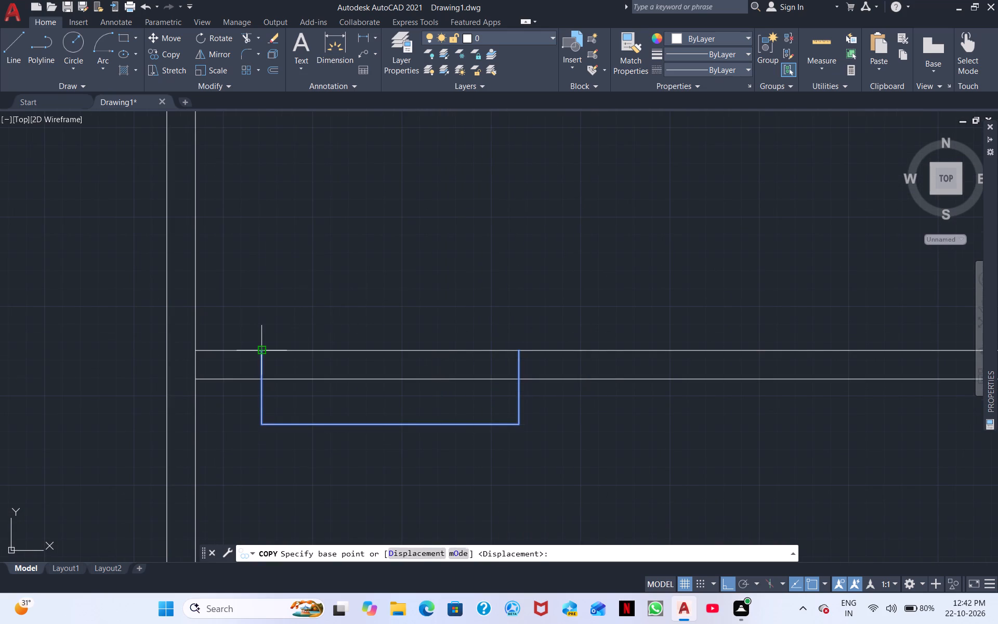
scroll(615, 394, "down", 2)
middle_click_drag(648, 400, 157, 444)
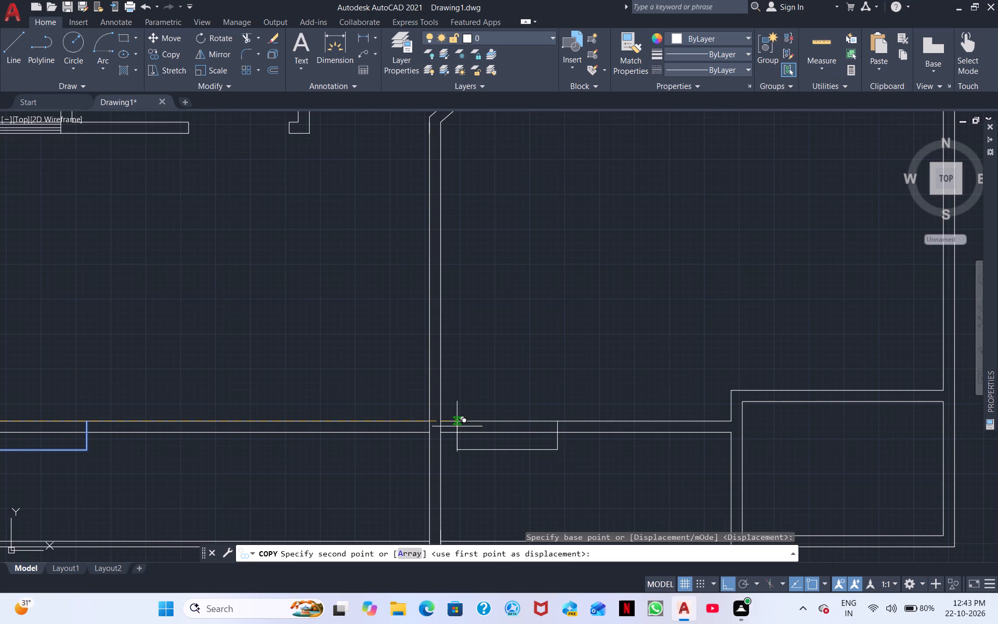
scroll(457, 426, "up", 3)
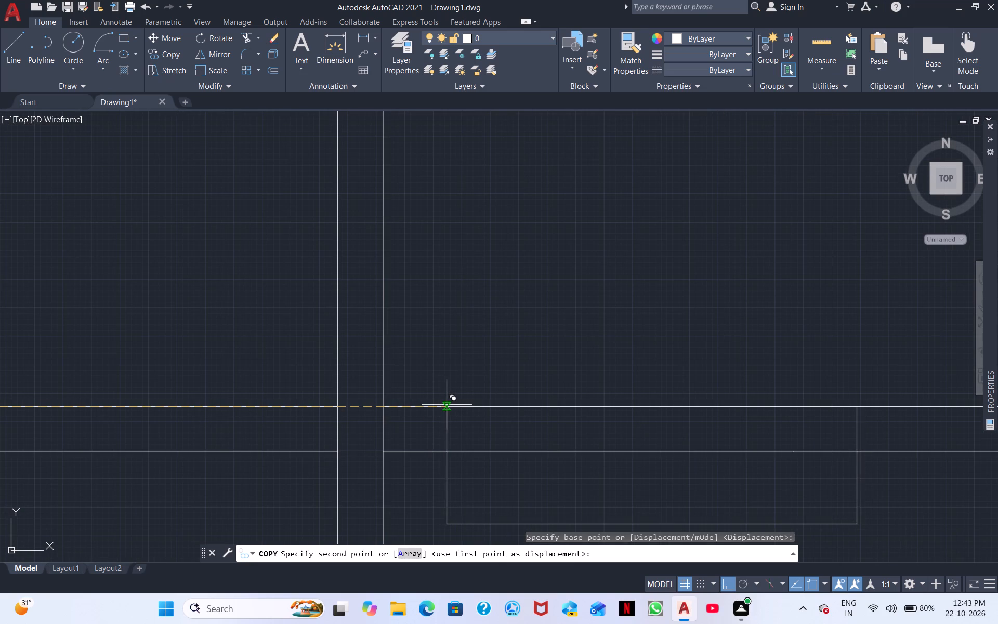
left_click(445, 407)
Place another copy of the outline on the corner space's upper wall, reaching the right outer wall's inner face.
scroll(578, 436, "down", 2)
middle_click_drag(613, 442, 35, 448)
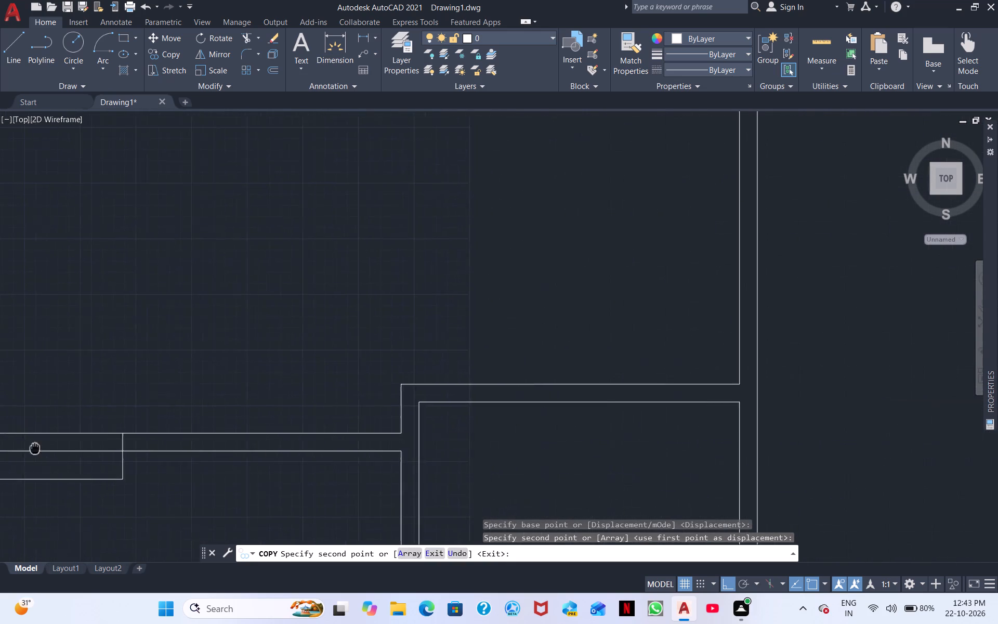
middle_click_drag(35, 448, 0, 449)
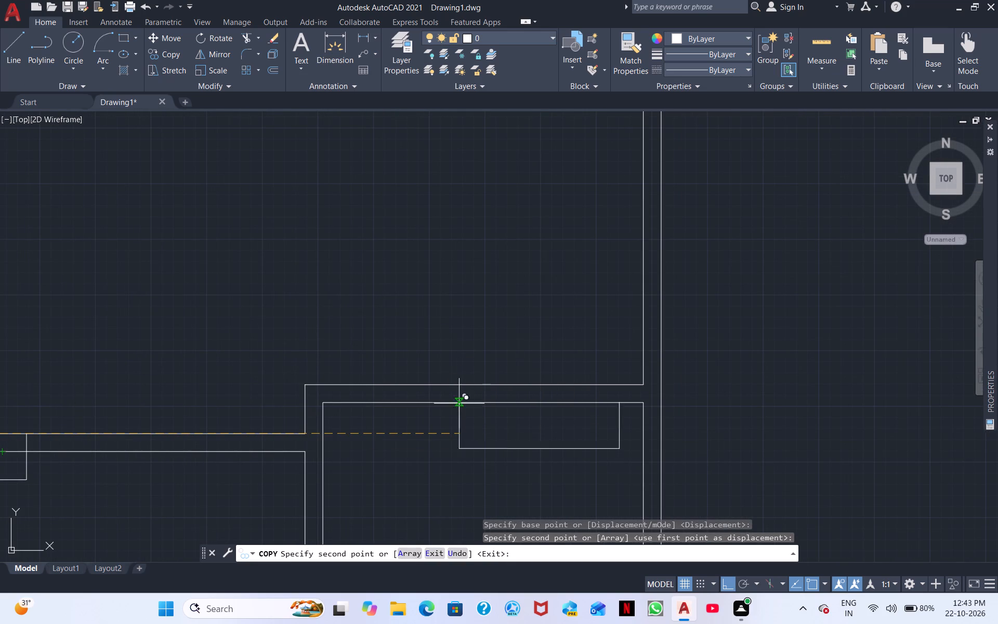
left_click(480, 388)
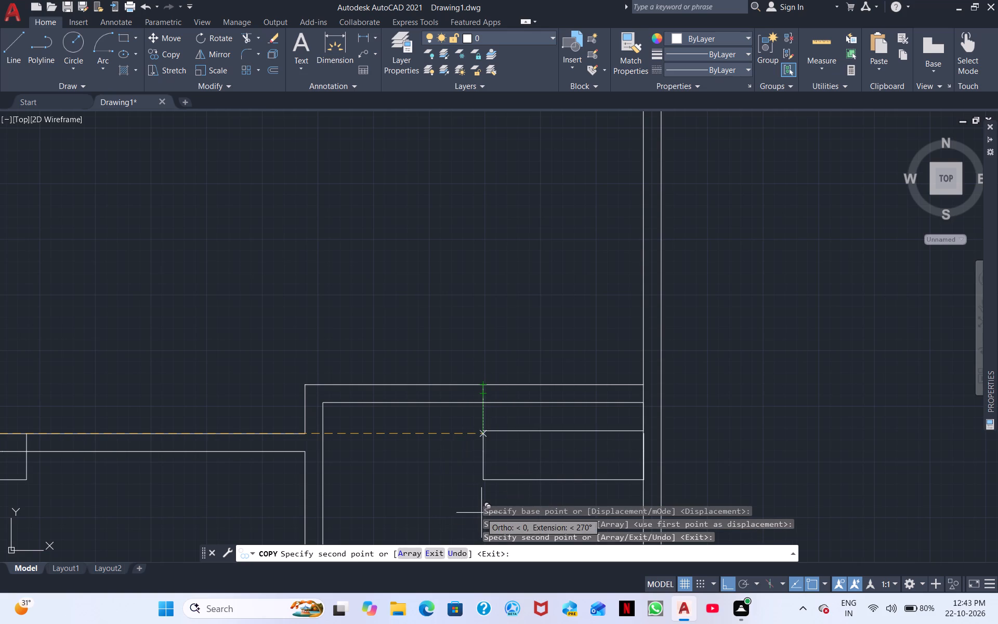
Place a further copy of the outline freely inside the corner space, below its upper wall, and end the copying.
left_click(414, 459)
right_click(461, 460)
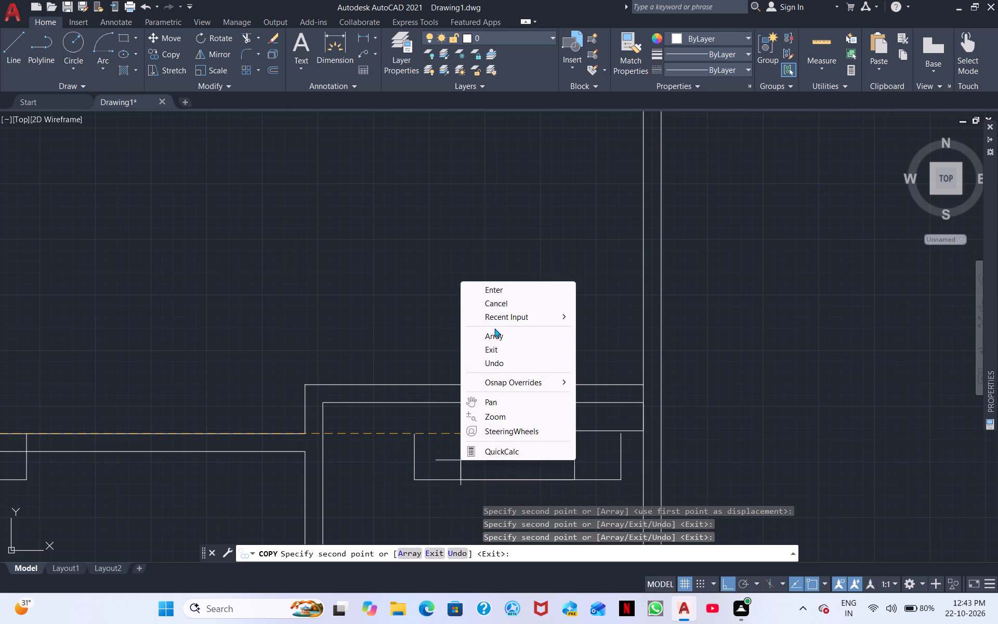
left_click(501, 303)
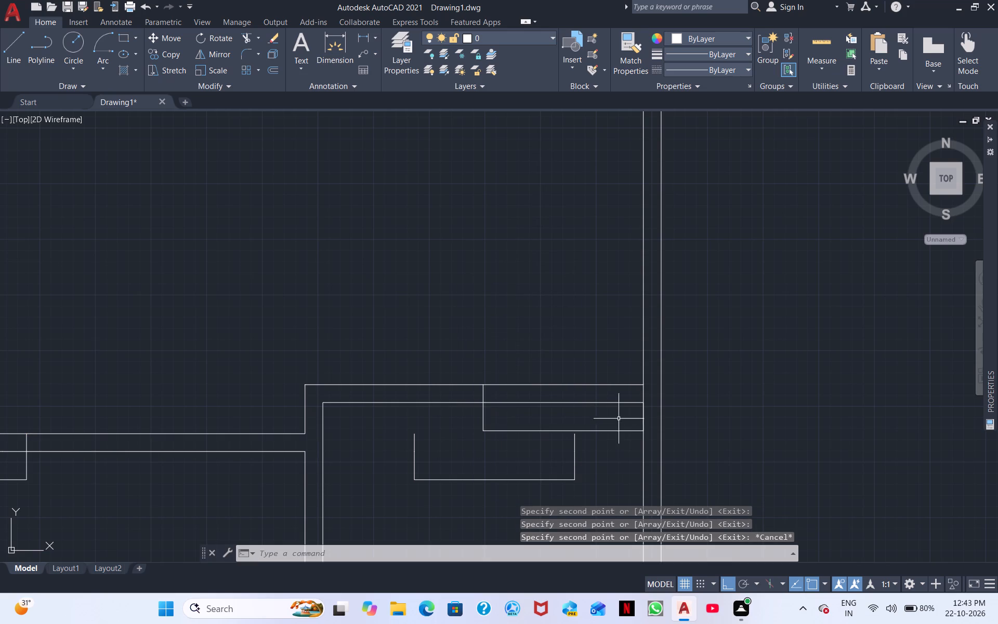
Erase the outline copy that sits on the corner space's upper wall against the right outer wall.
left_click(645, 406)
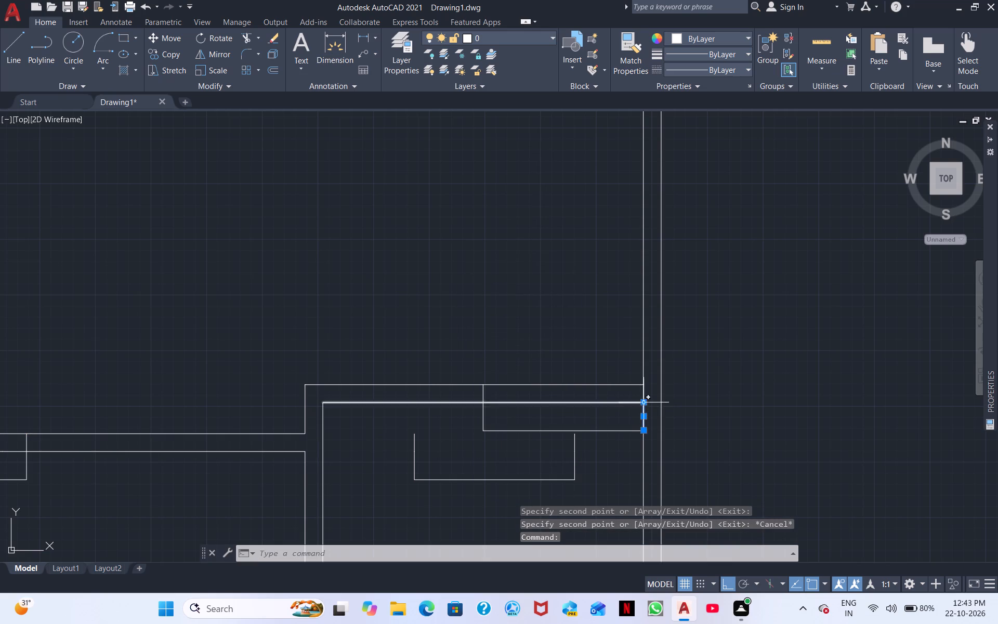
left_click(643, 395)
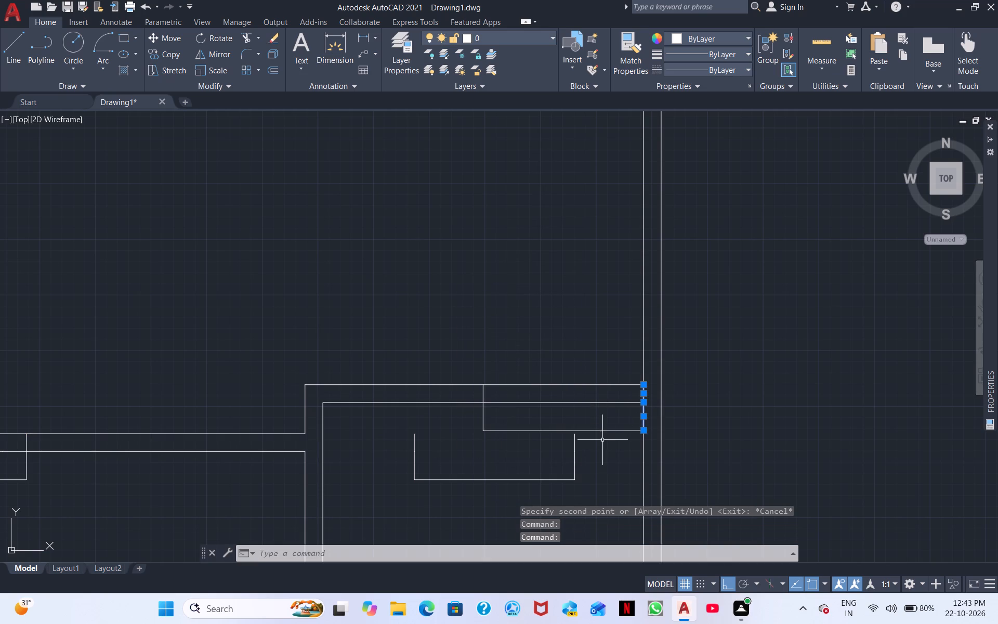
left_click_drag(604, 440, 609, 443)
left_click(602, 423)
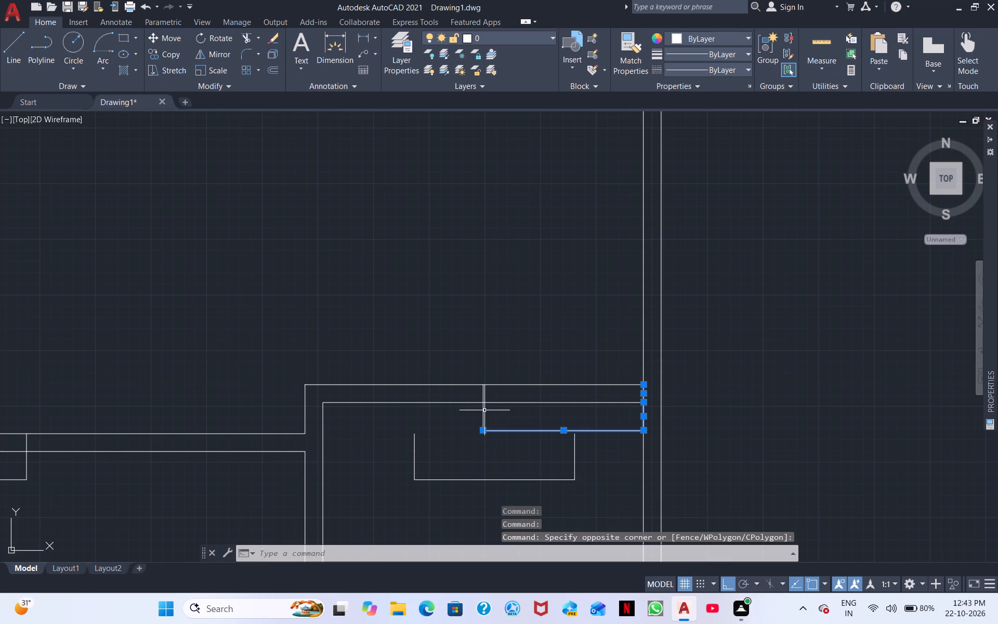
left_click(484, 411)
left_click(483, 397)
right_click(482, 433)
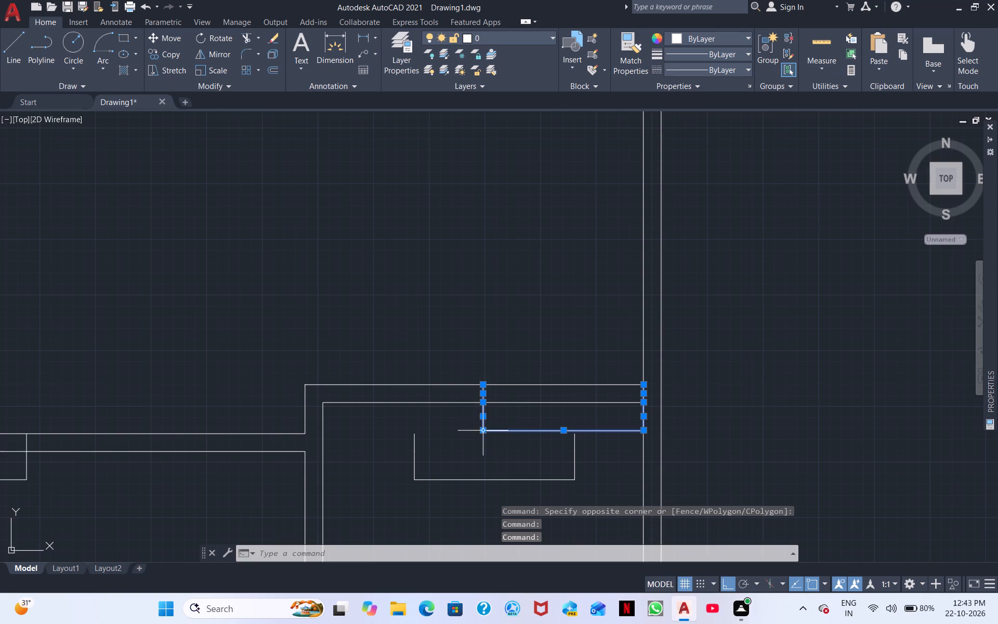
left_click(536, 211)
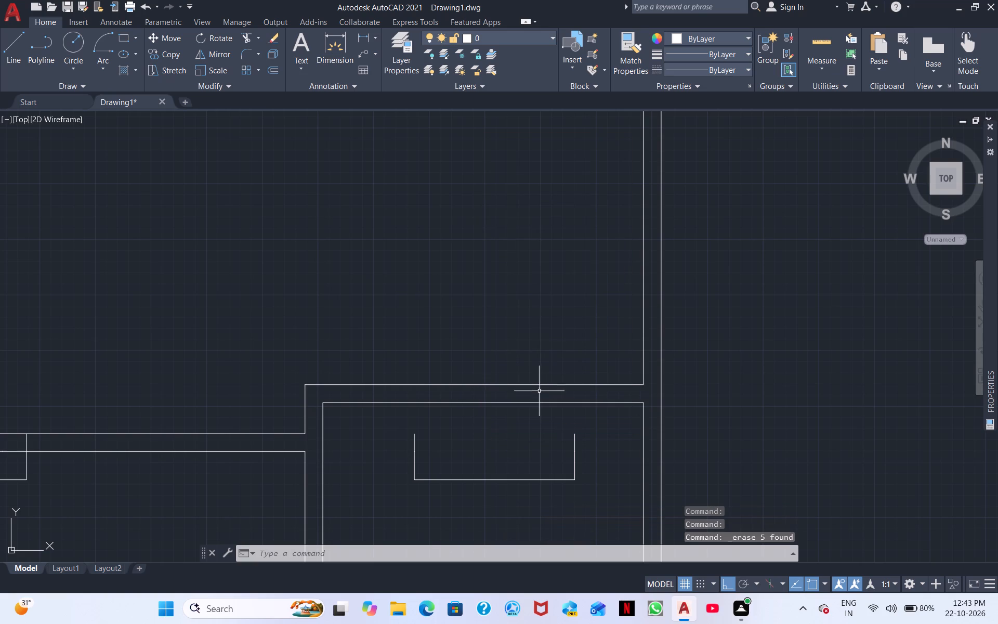
Move the loose U-shaped outline by its upper-right end onto the upper line of the corner space's top wall, just short of the right outer wall.
left_click(573, 505)
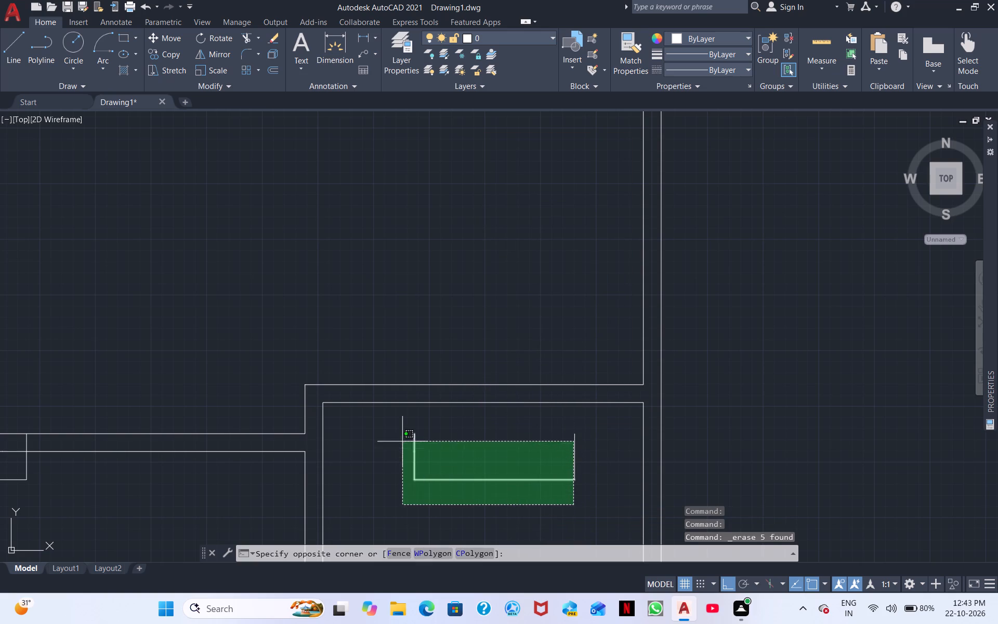
left_click(395, 432)
left_click(576, 456)
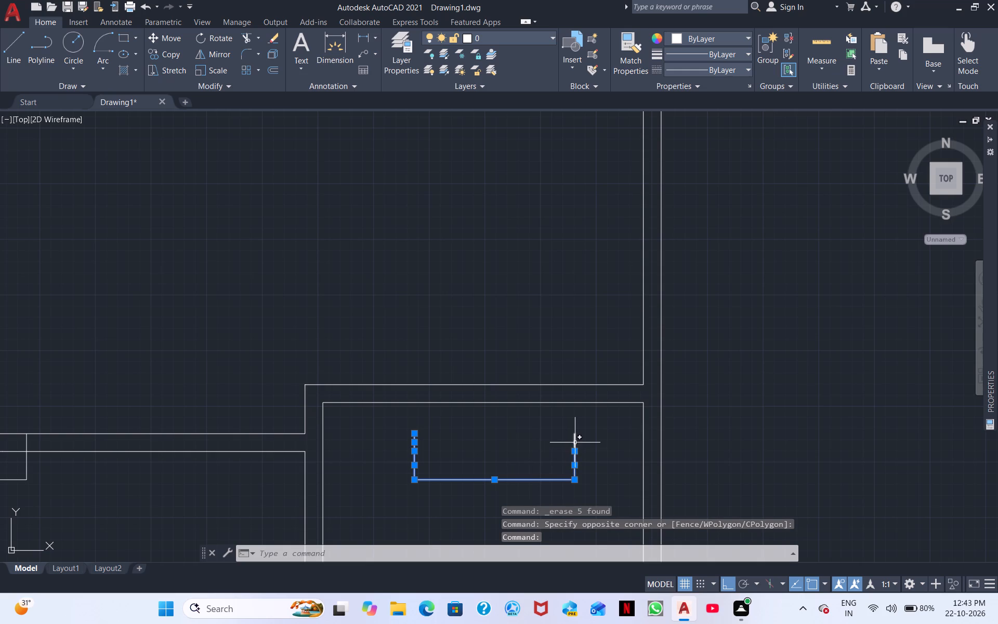
left_click(575, 442)
right_click(539, 460)
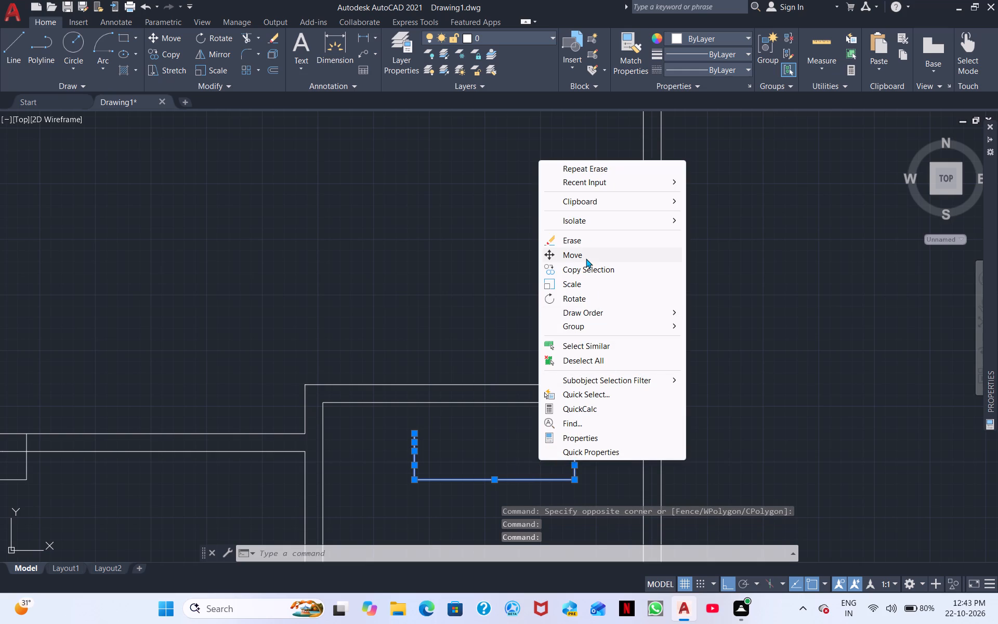
left_click(586, 256)
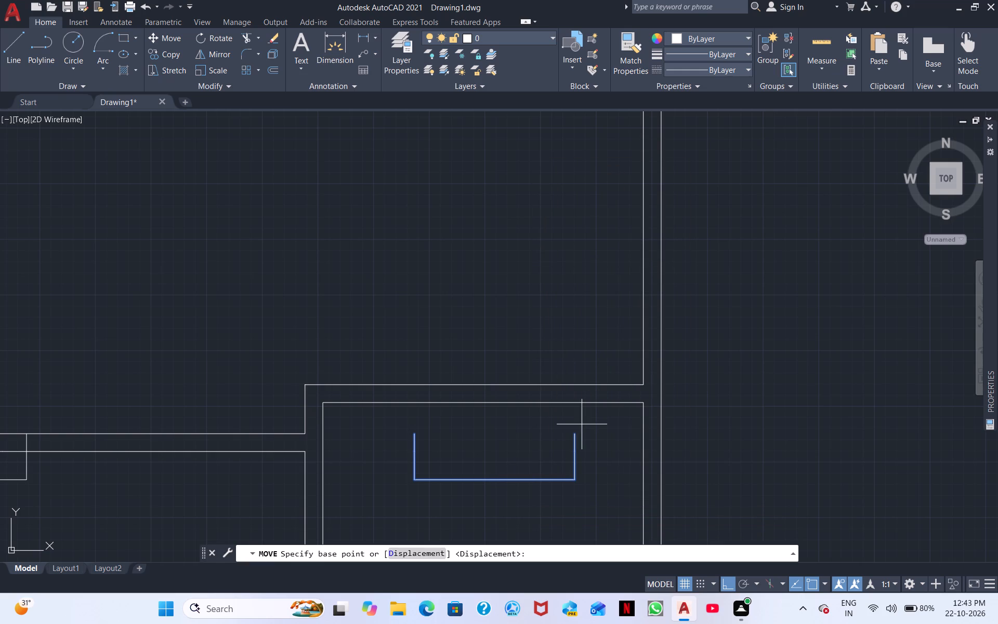
left_click(574, 433)
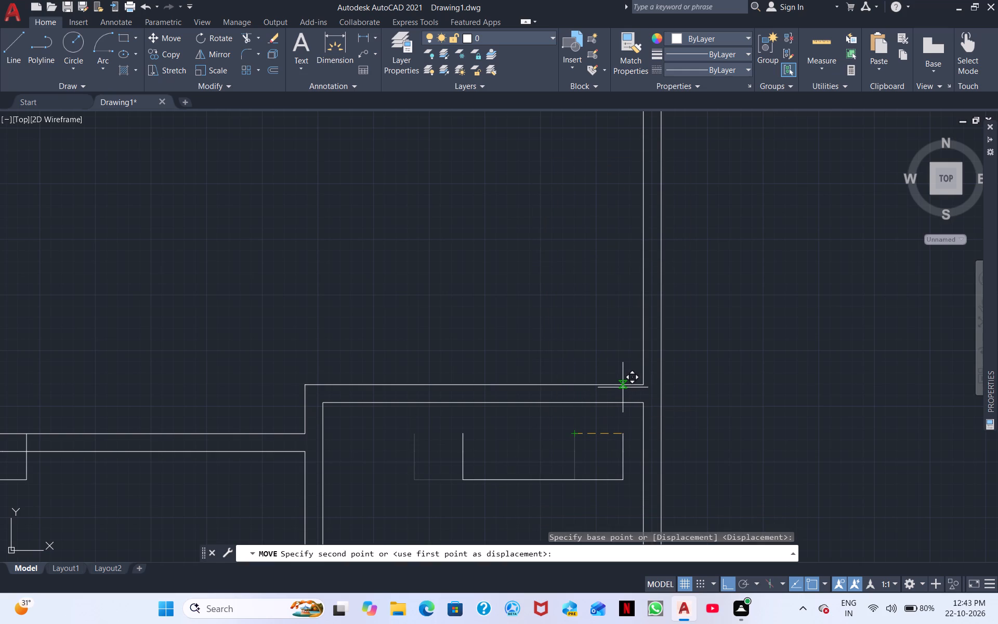
scroll(623, 387, "up", 3)
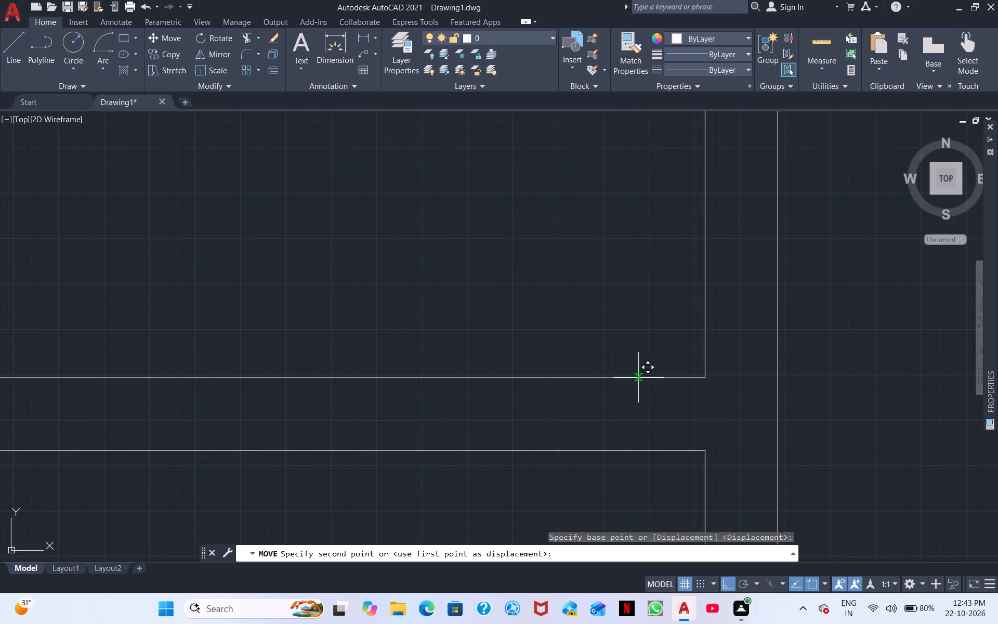
left_click(647, 379)
Trim the wall lines and the outline's lower edge to cut the opening just right of the central vertical wall.
scroll(604, 425, "down", 2)
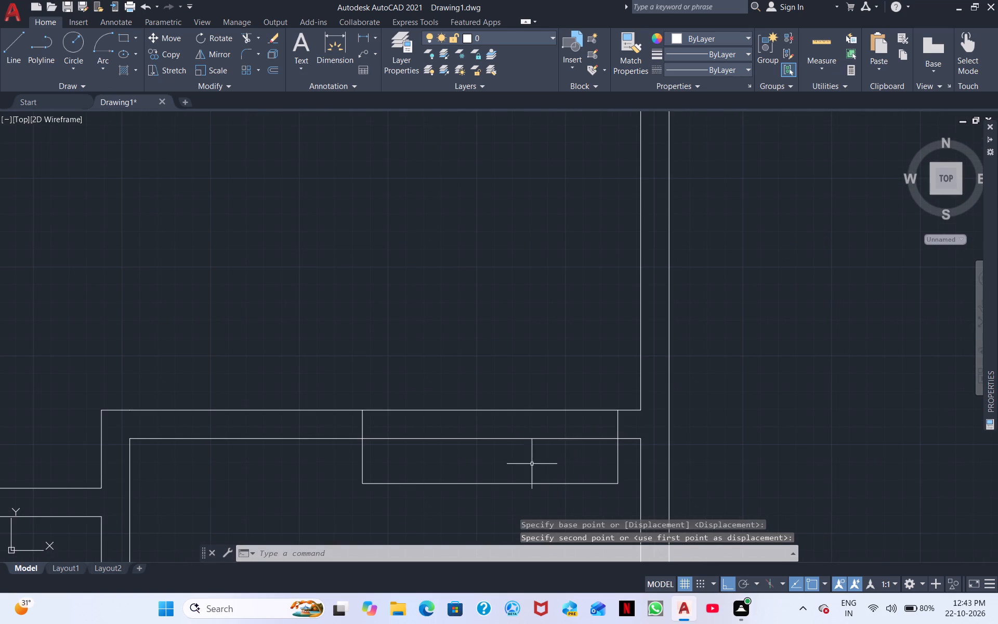
scroll(469, 465, "down", 2)
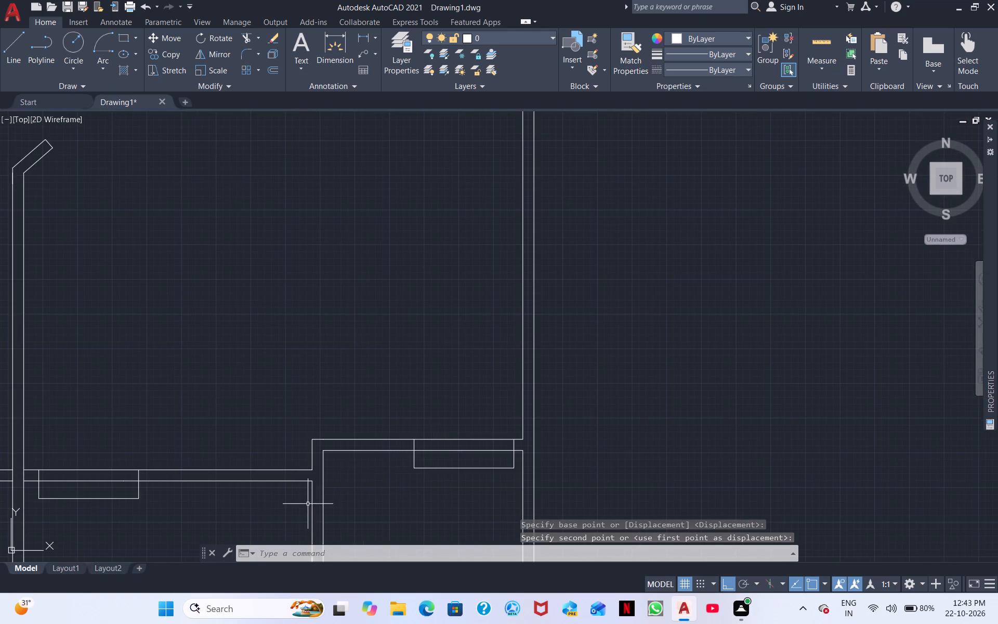
middle_click_drag(308, 504, 516, 448)
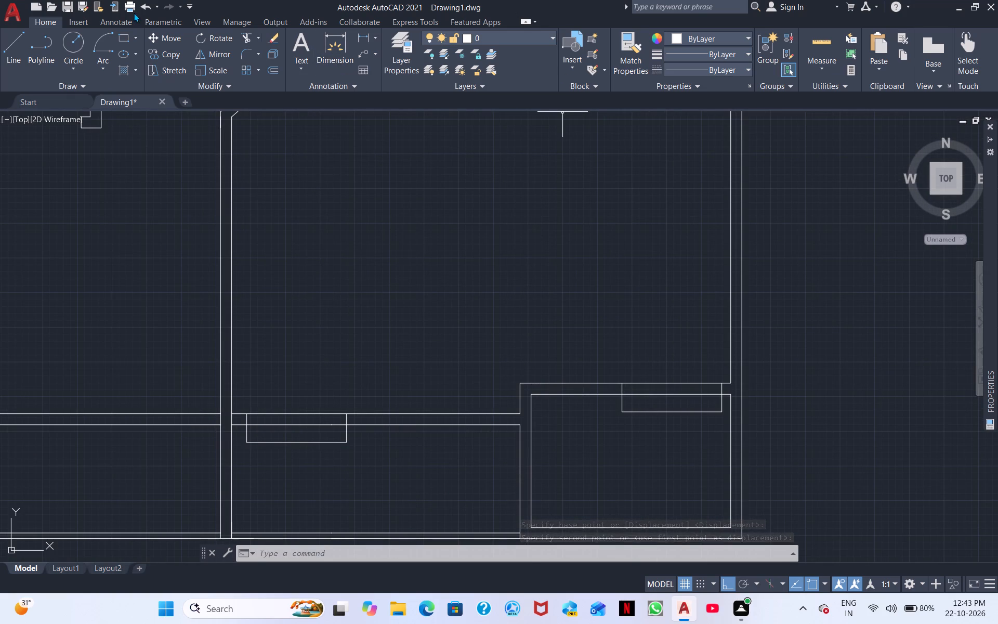
left_click(243, 37)
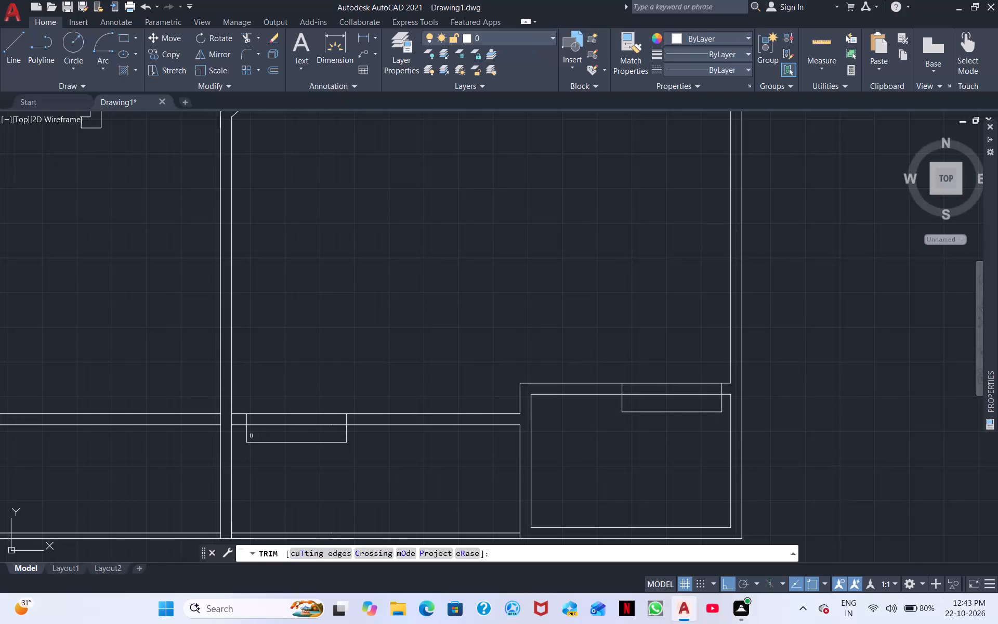
left_click_drag(285, 402, 288, 482)
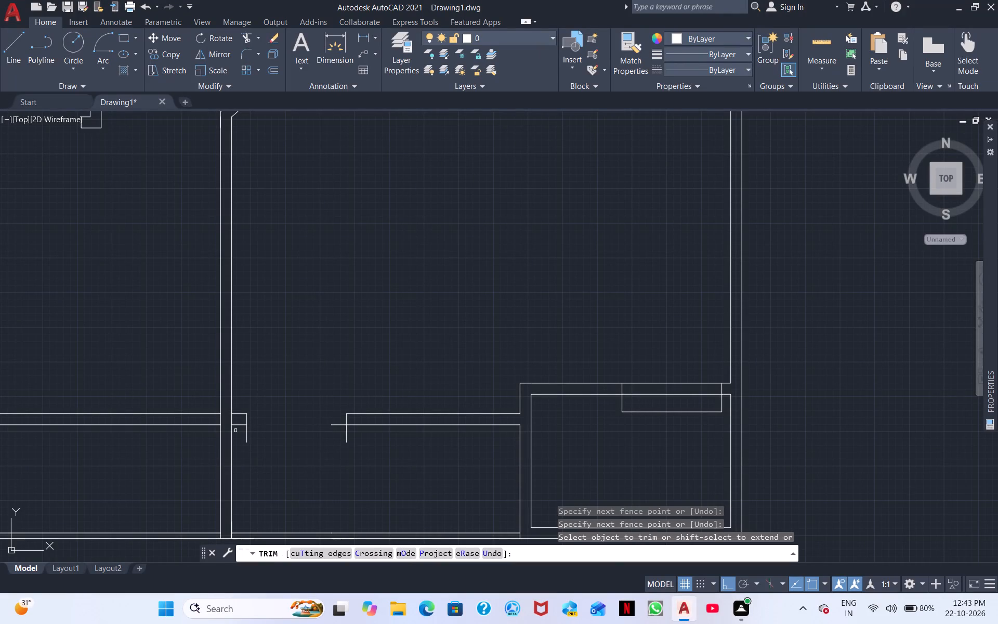
left_click_drag(235, 431, 250, 448)
Extend the central vertical wall's two cut lines back to the bottom wall and trim the leftover ends at the new opening.
scroll(252, 469, "down", 2)
middle_click_drag(287, 480, 412, 459)
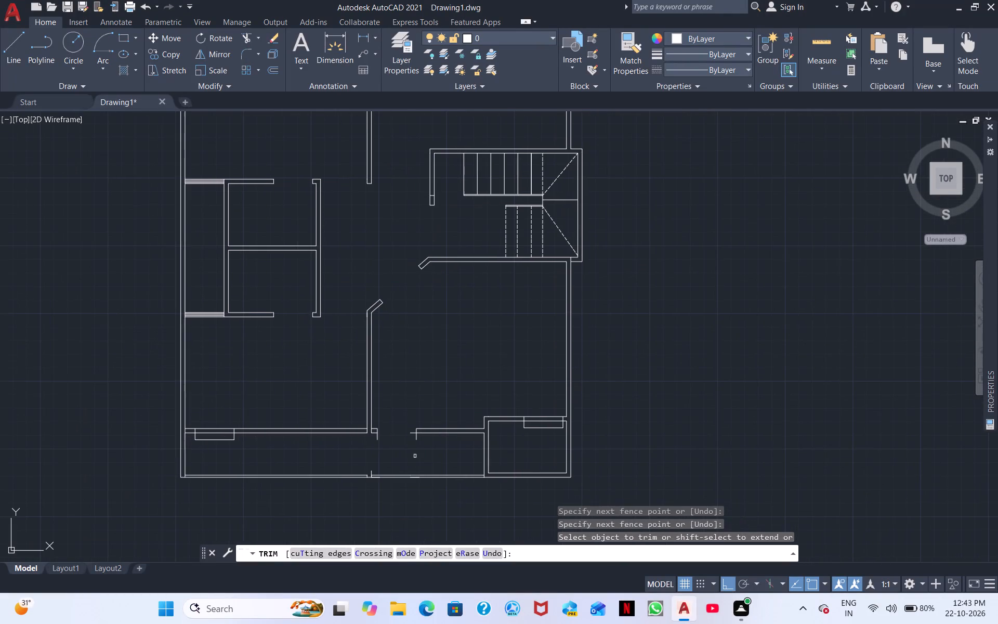
scroll(388, 437, "up", 2)
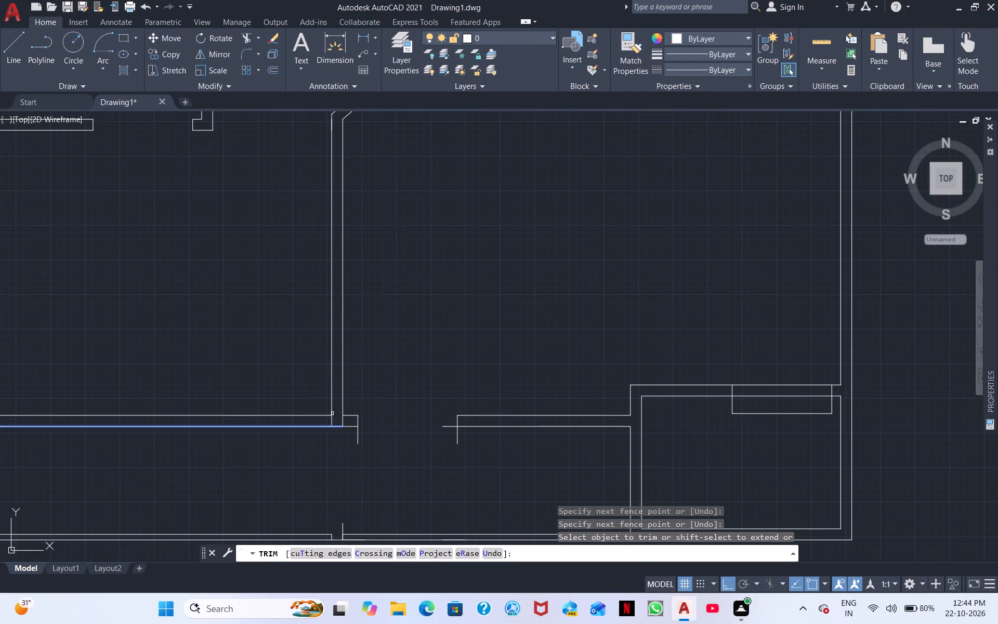
left_click(332, 402, "shift")
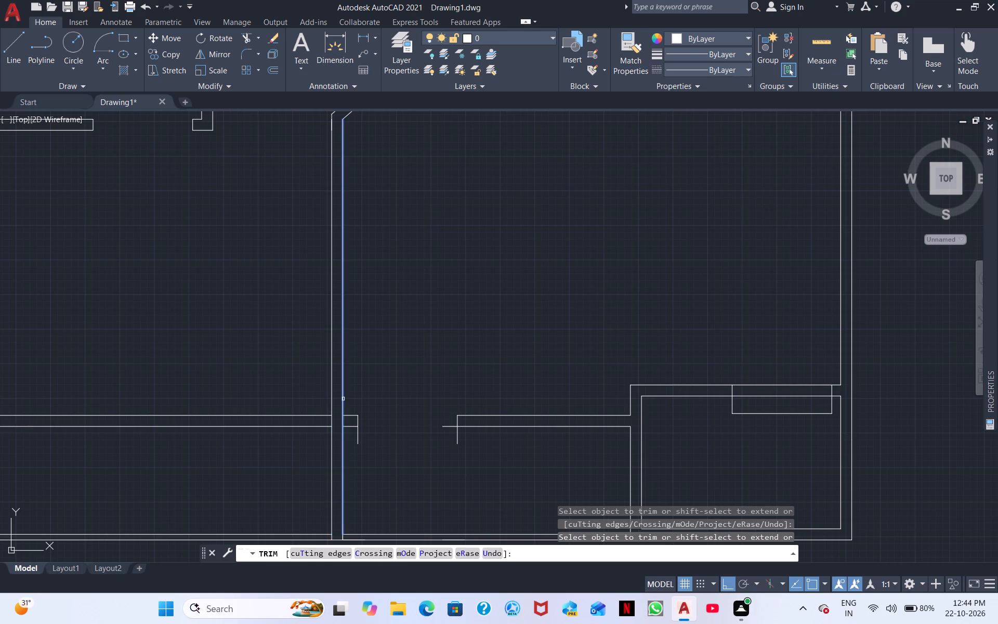
left_click(344, 399, "shift")
left_click(358, 439)
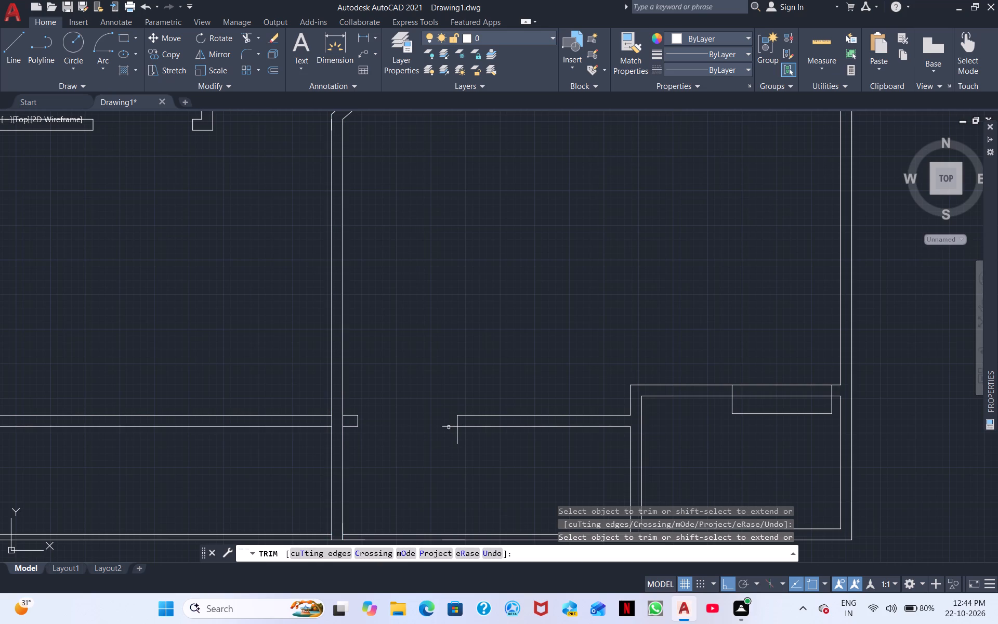
left_click(452, 426)
left_click(456, 441)
Trim the opening through the corner space's upper wall and remove the outline's leftover ends below it.
scroll(522, 469, "down", 1)
middle_click_drag(522, 464, 329, 449)
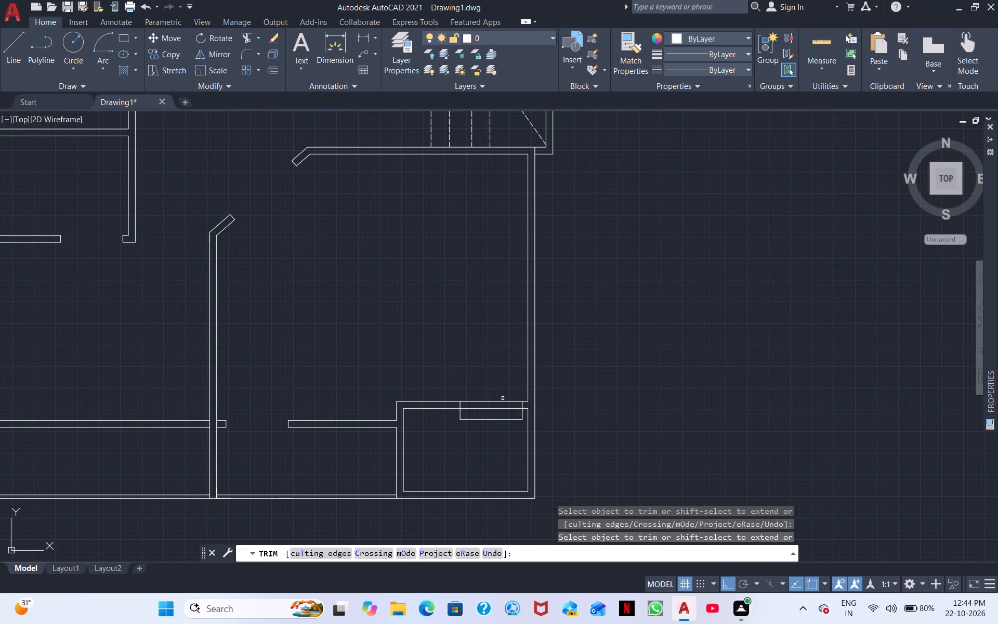
left_click_drag(499, 394, 500, 428)
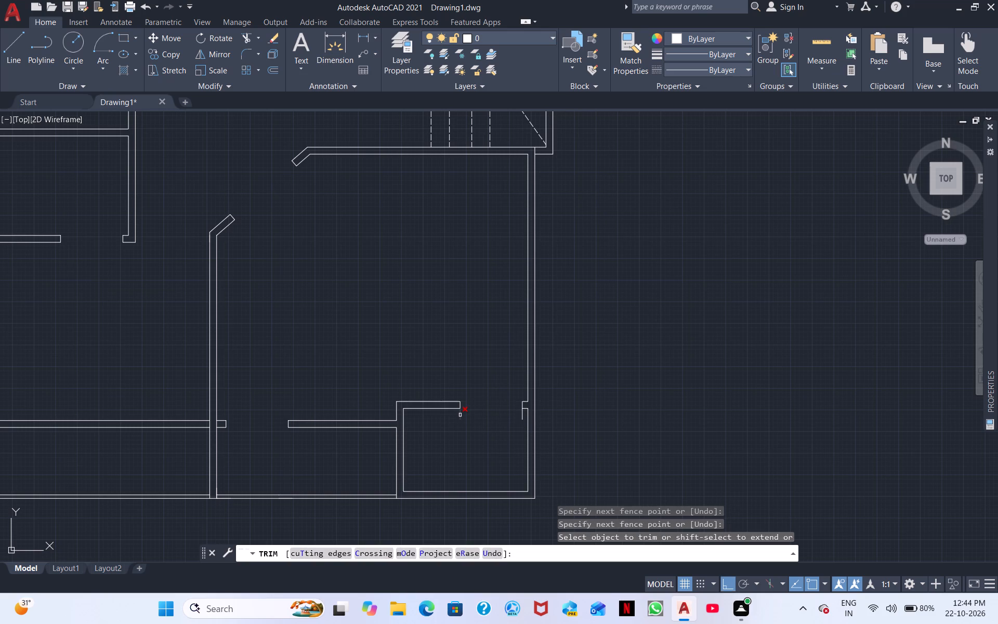
left_click(460, 415)
left_click(522, 417)
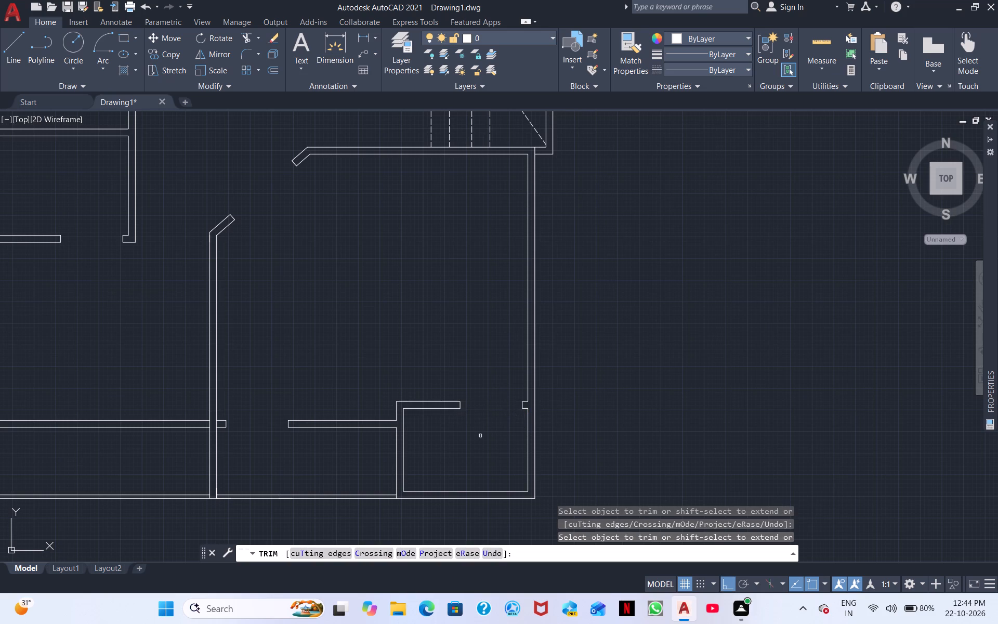
Trim the central vertical wall's two lines where they cross the lower horizontal wall to open the junction.
scroll(442, 451, "down", 2)
middle_click_drag(436, 458, 589, 448)
scroll(401, 467, "up", 1)
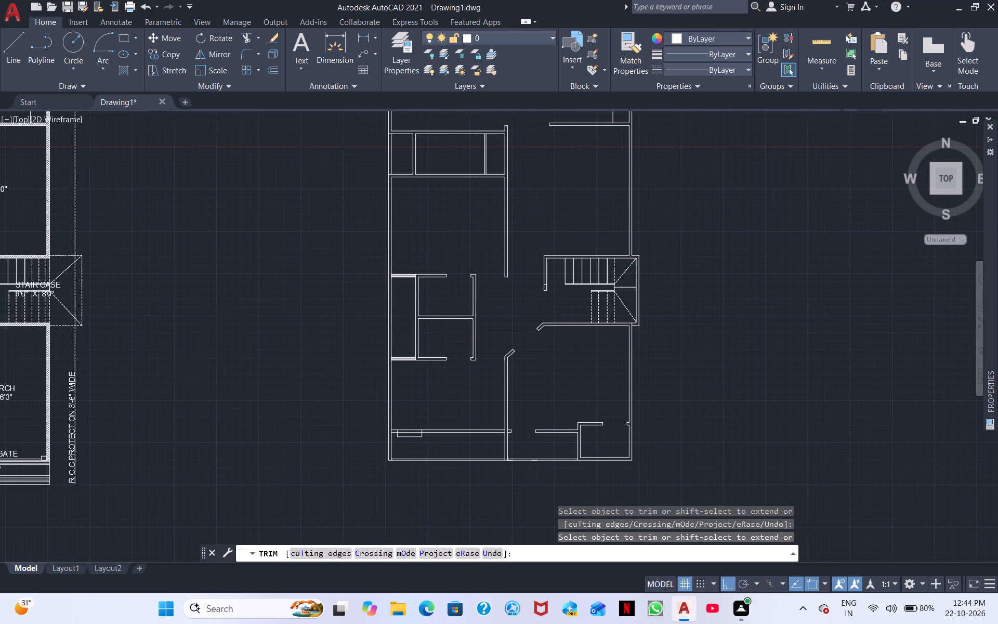
scroll(401, 467, "up", 1)
middle_click_drag(557, 403, 360, 444)
scroll(360, 444, "up", 2)
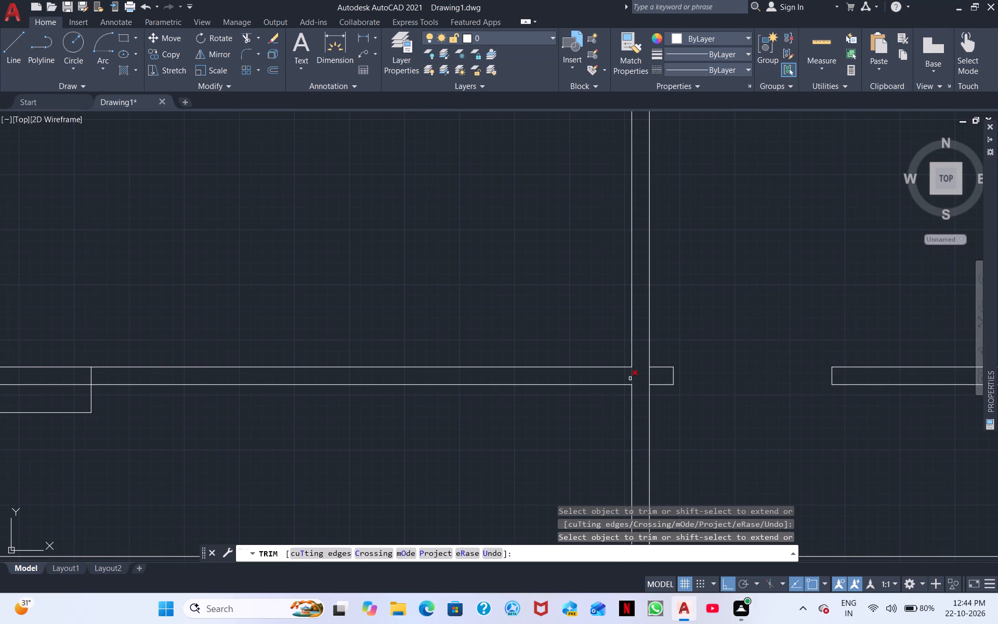
left_click(630, 379)
left_click(649, 377)
Trim the opening through the lower-left room's horizontal wall at the outline and remove the outline's leftover ends.
scroll(409, 458, "down", 1)
middle_click_drag(240, 459, 506, 457)
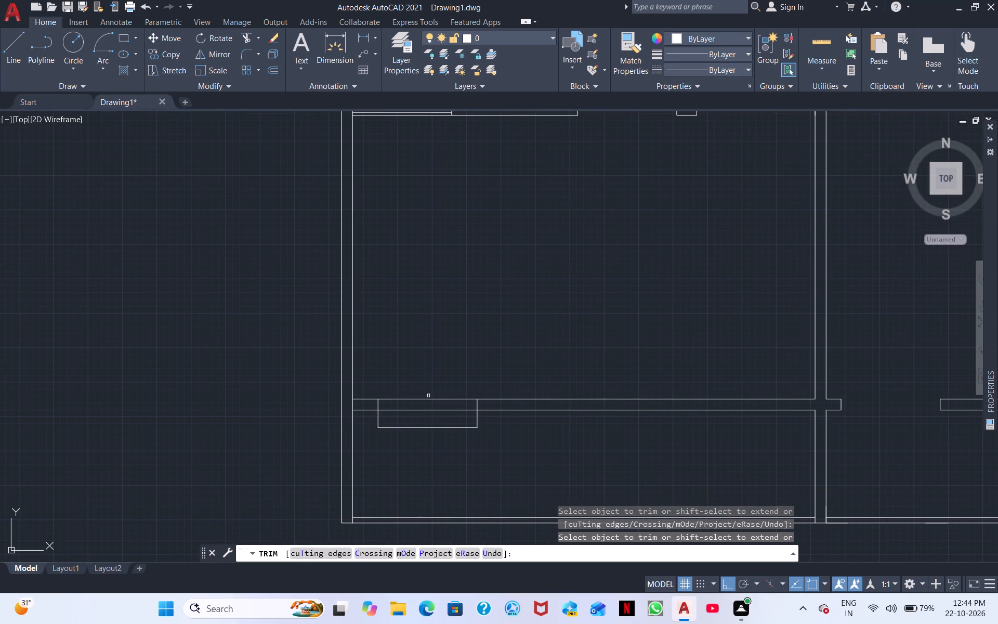
left_click_drag(428, 396, 428, 453)
left_click(377, 425)
left_click_drag(474, 420, 481, 420)
left_click(496, 418)
Trim the left outer wall's inner line between the short wall stub's two lines, and end trimming.
scroll(449, 436, "down", 1)
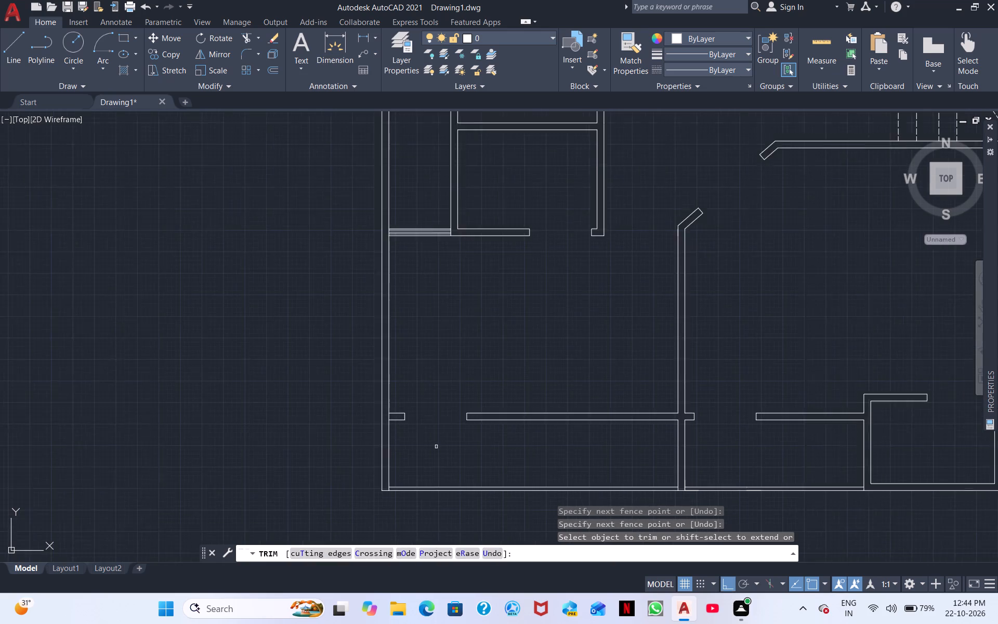
scroll(436, 447, "down", 1)
scroll(428, 449, "up", 2)
middle_click_drag(387, 449, 457, 520)
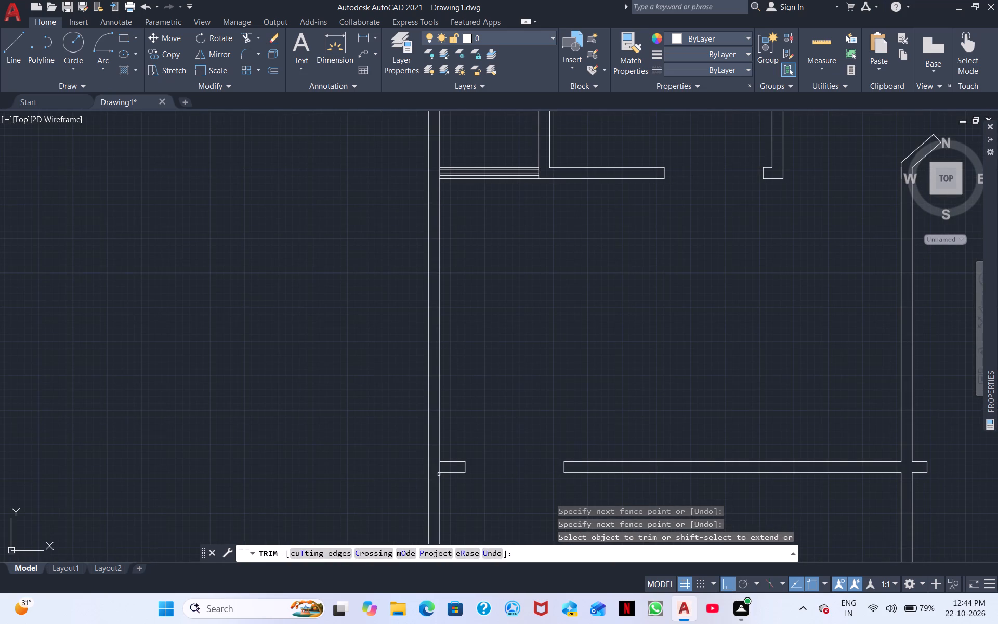
left_click(440, 467)
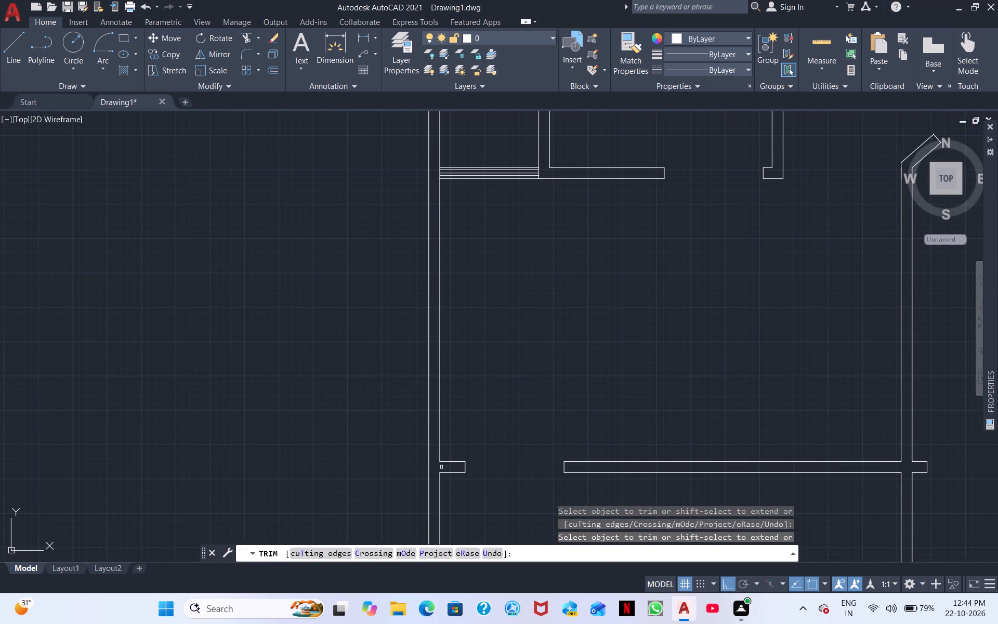
right_click(491, 411)
left_click(549, 236)
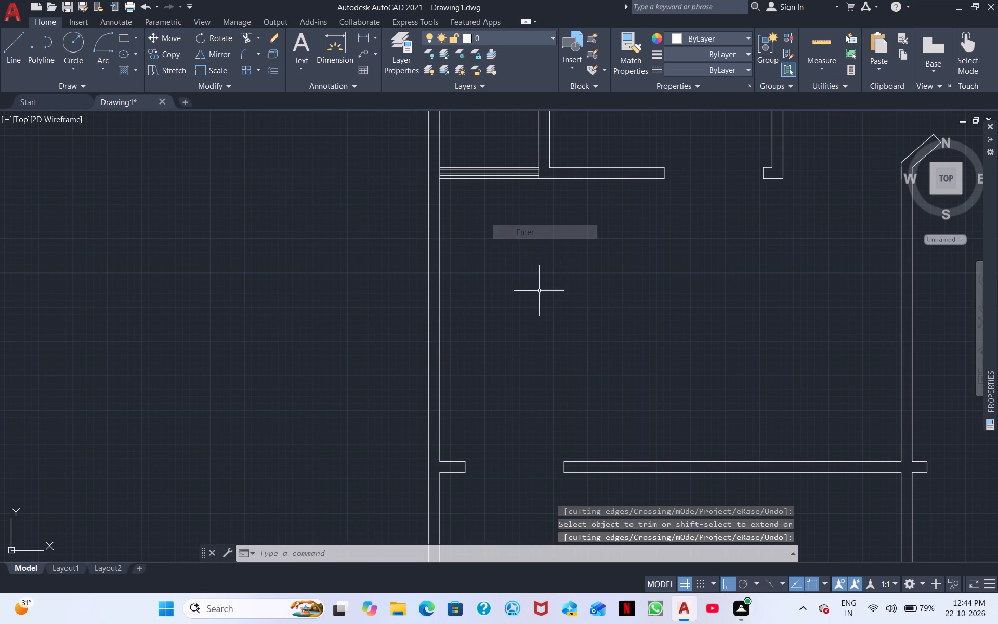
Examine the second floor plan from the lower rooms up to the staircase, with the neighbouring floor plan for reference.
scroll(534, 306, "down", 1)
scroll(555, 360, "down", 2)
middle_click_drag(562, 359, 429, 303)
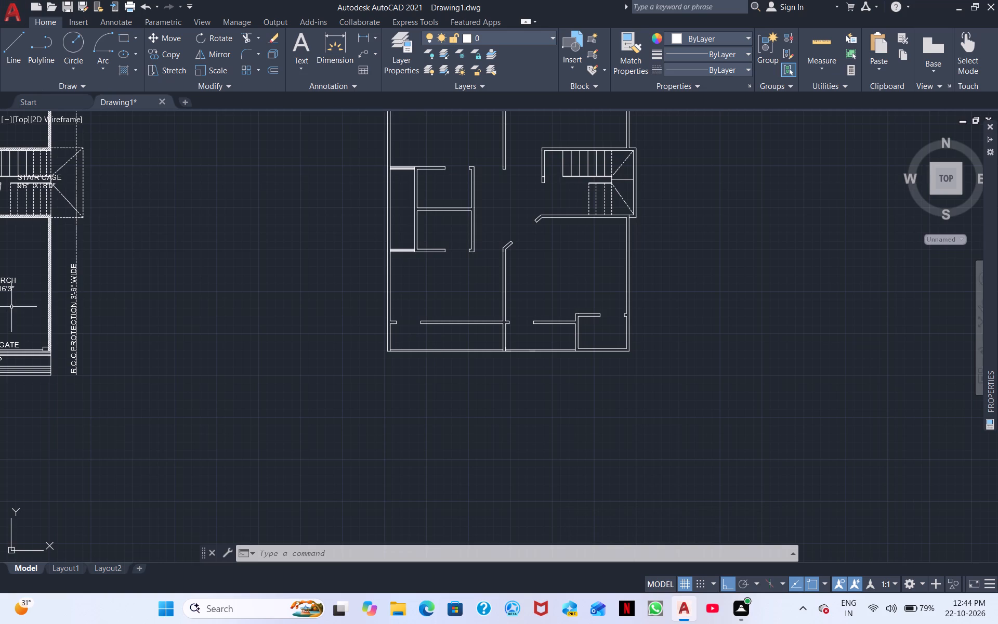
scroll(11, 307, "up", 3)
scroll(42, 372, "down", 3)
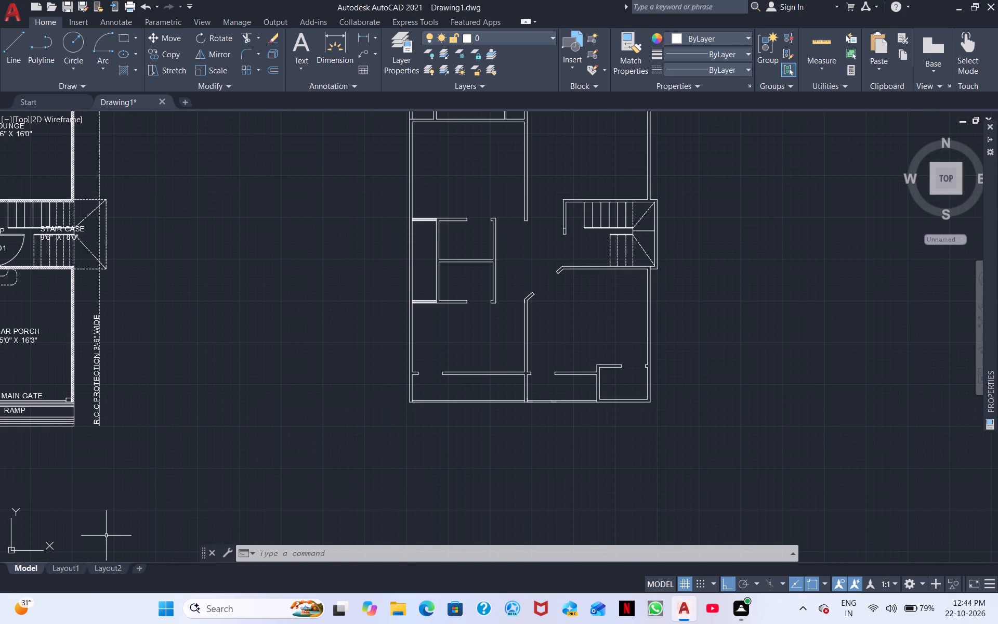
scroll(112, 610, "up", 1)
middle_click_drag(523, 315, 339, 383)
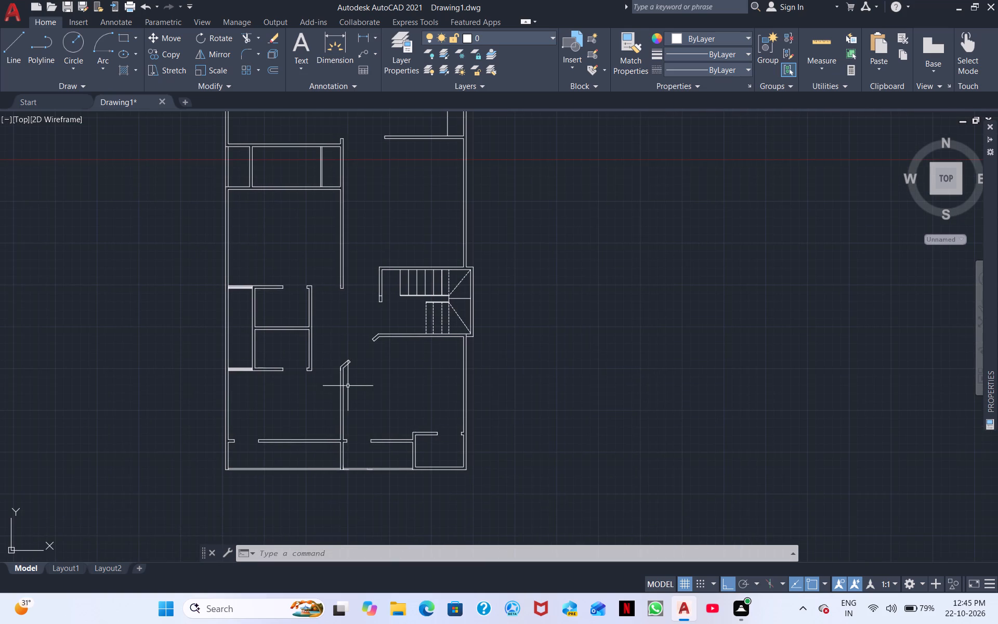
scroll(347, 385, "up", 1)
middle_click_drag(307, 368, 293, 463)
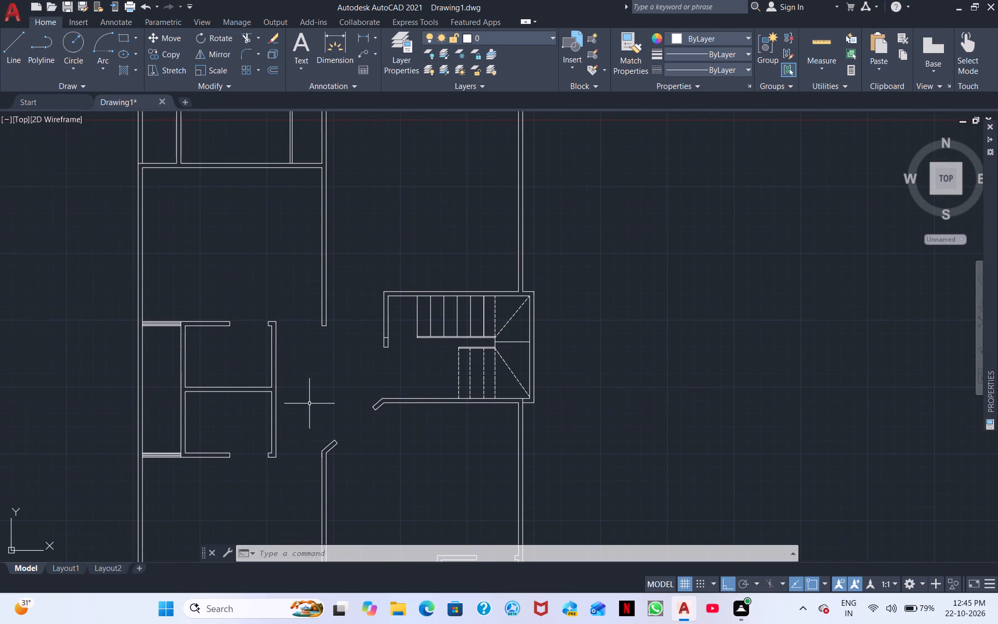
middle_click_drag(310, 401, 172, 460)
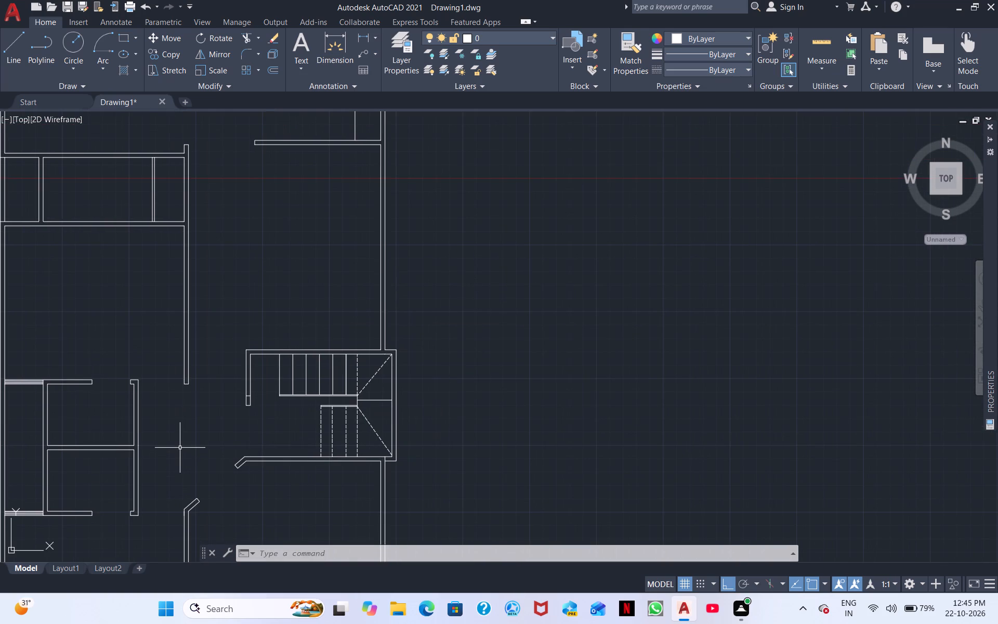
Draw a 4" wide wall stub about 9 1/2" long, rising from the bend of the angled wall below the staircase.
middle_click_drag(261, 459, 271, 408)
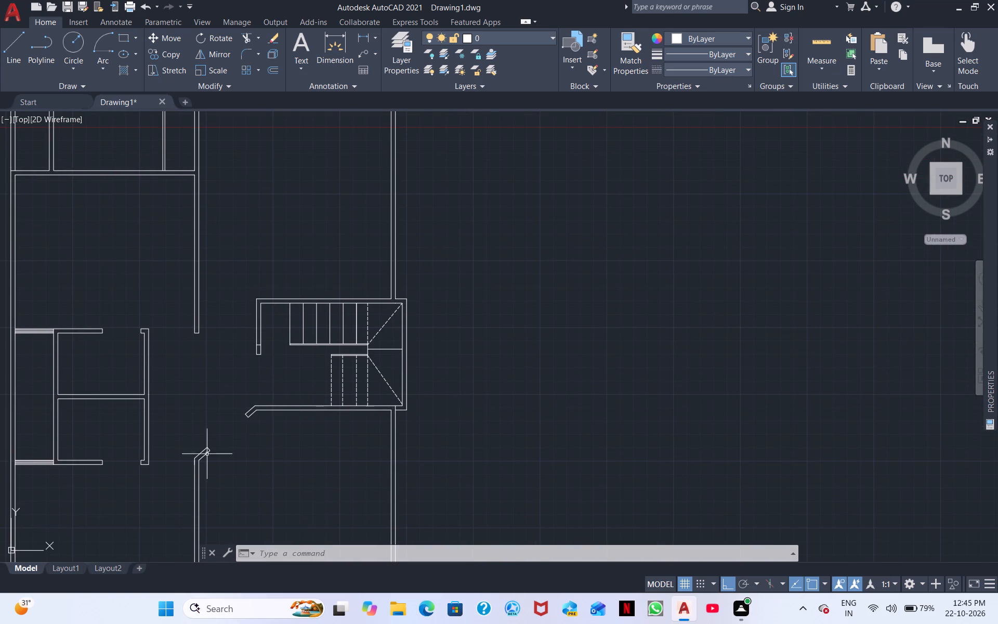
middle_click_drag(238, 471, 377, 461)
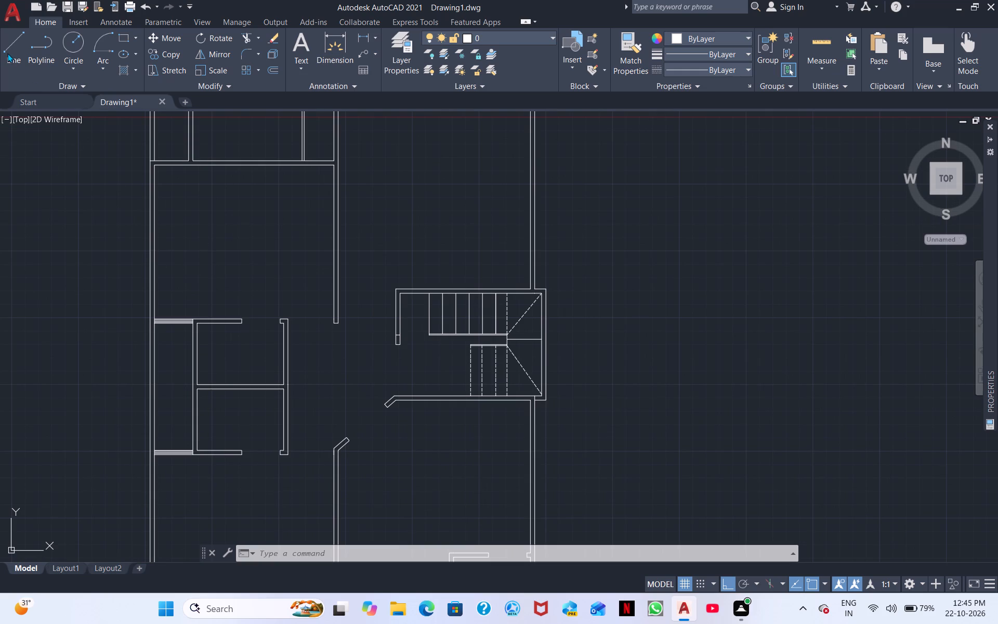
left_click(5, 49)
scroll(417, 385, "up", 2)
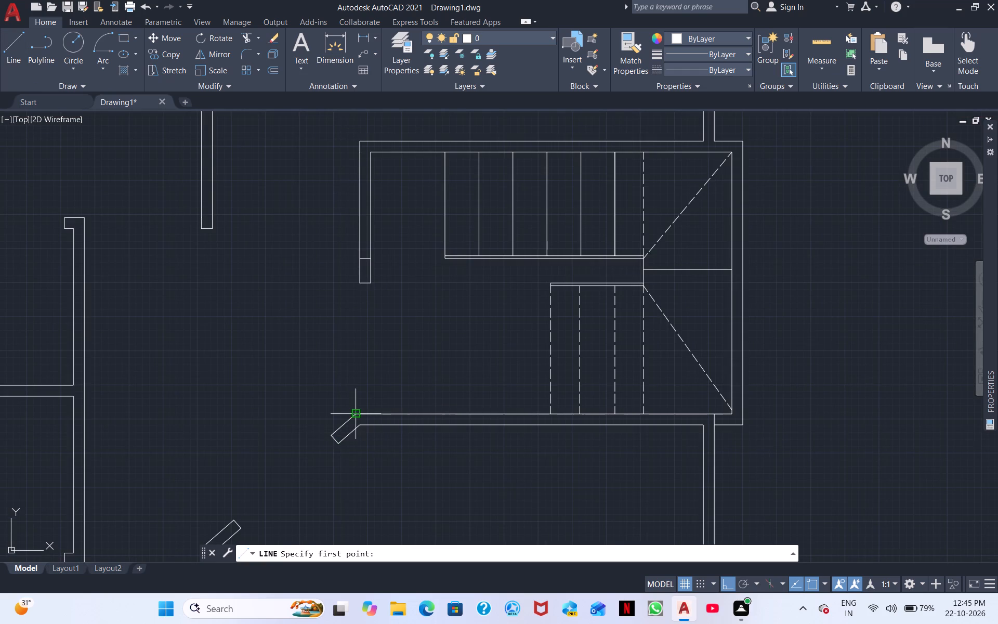
left_click(355, 413)
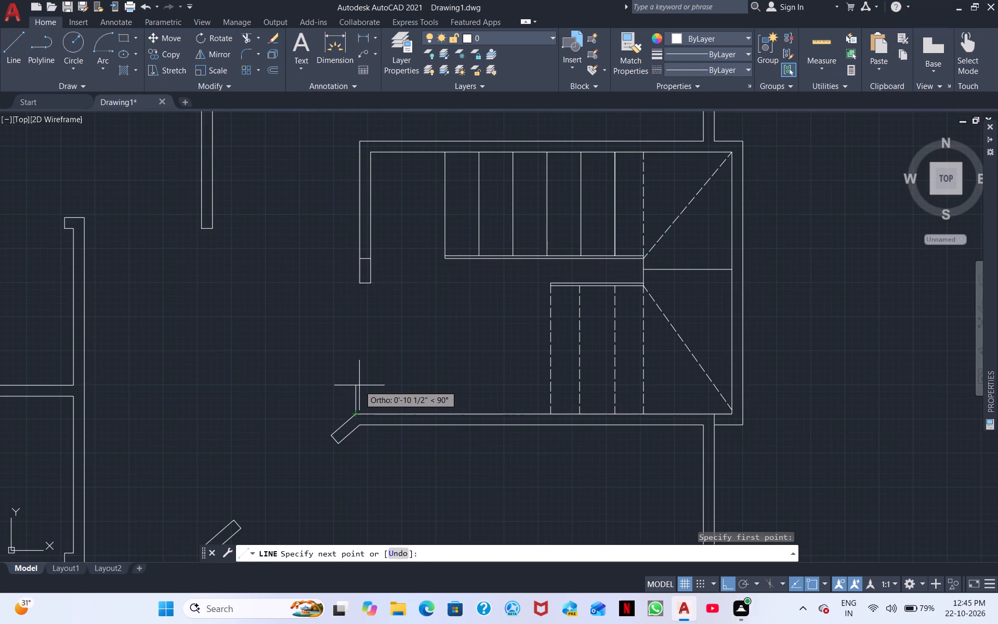
scroll(359, 385, "up", 2)
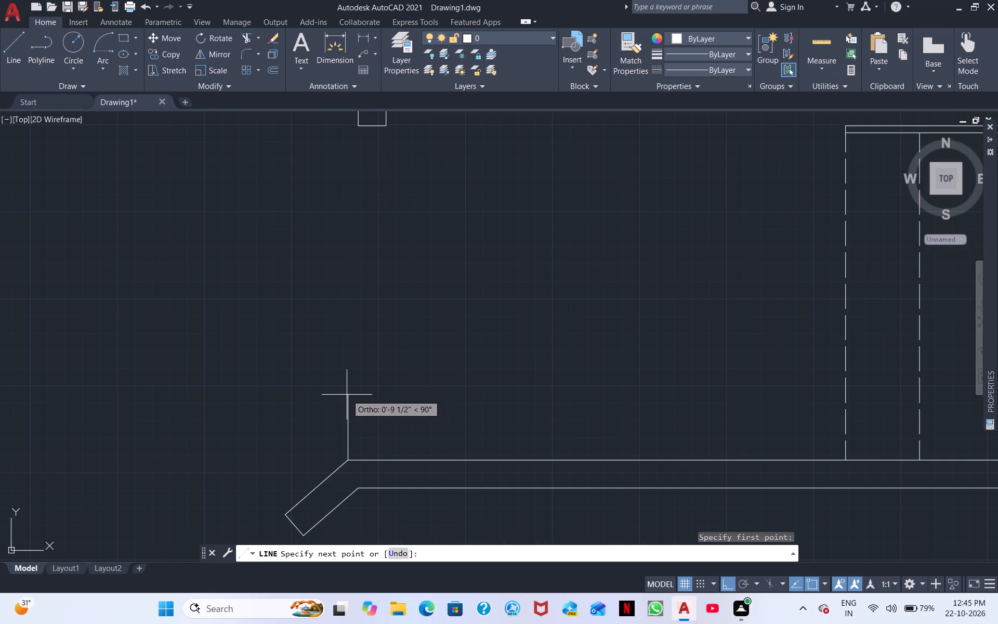
left_click(347, 395)
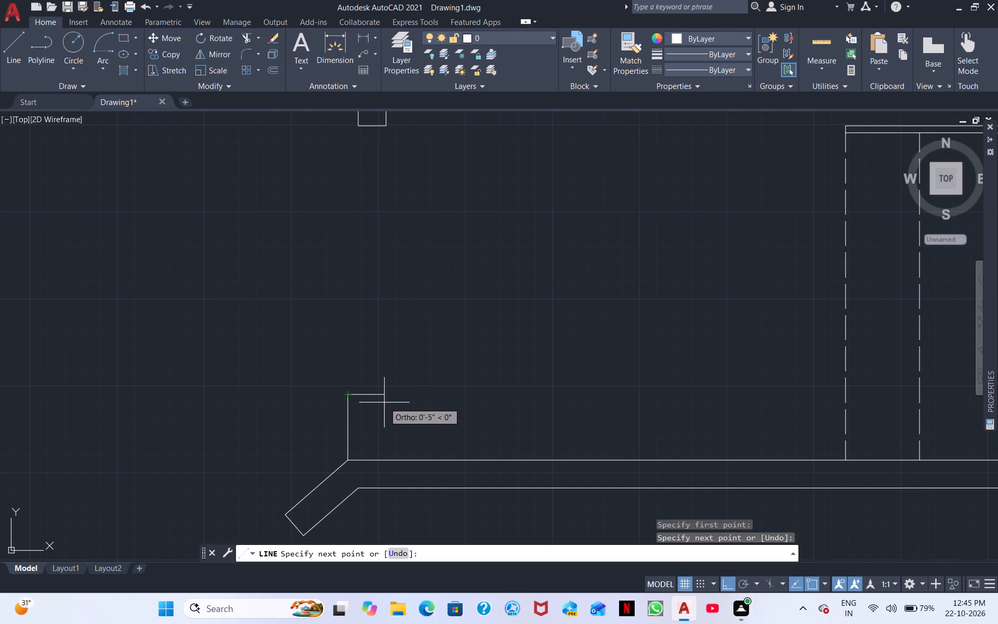
type("4\"")
key("Return")
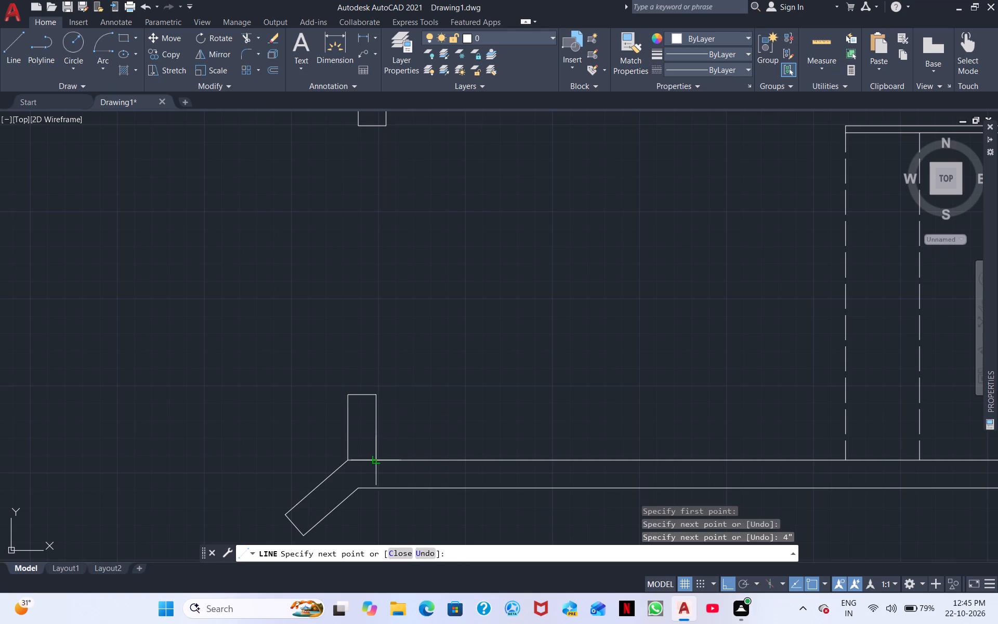
scroll(377, 453, "up", 3)
left_click(362, 484)
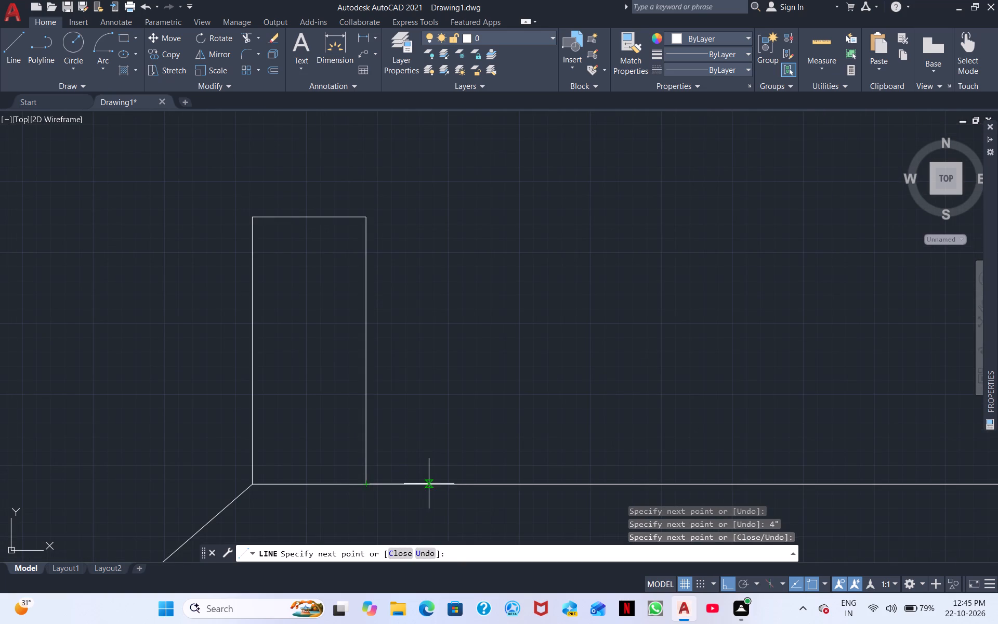
right_click(429, 483)
left_click(468, 323)
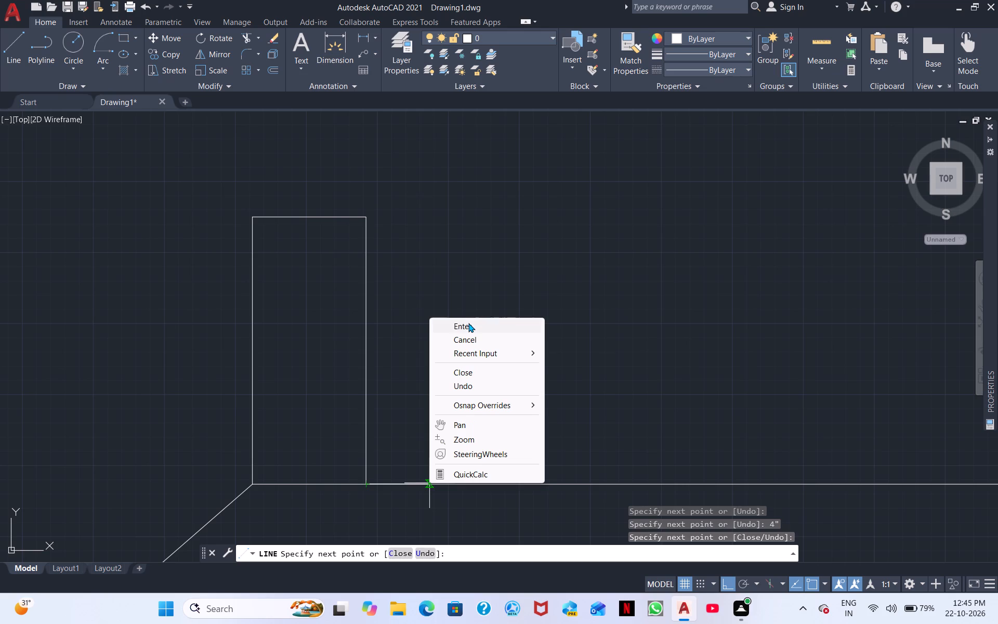
Draw a short 4" thick wall stub extending left from the bend at the top of the central vertical wall.
scroll(320, 559, "down", 2)
scroll(312, 473, "down", 2)
middle_click_drag(309, 500, 476, 368)
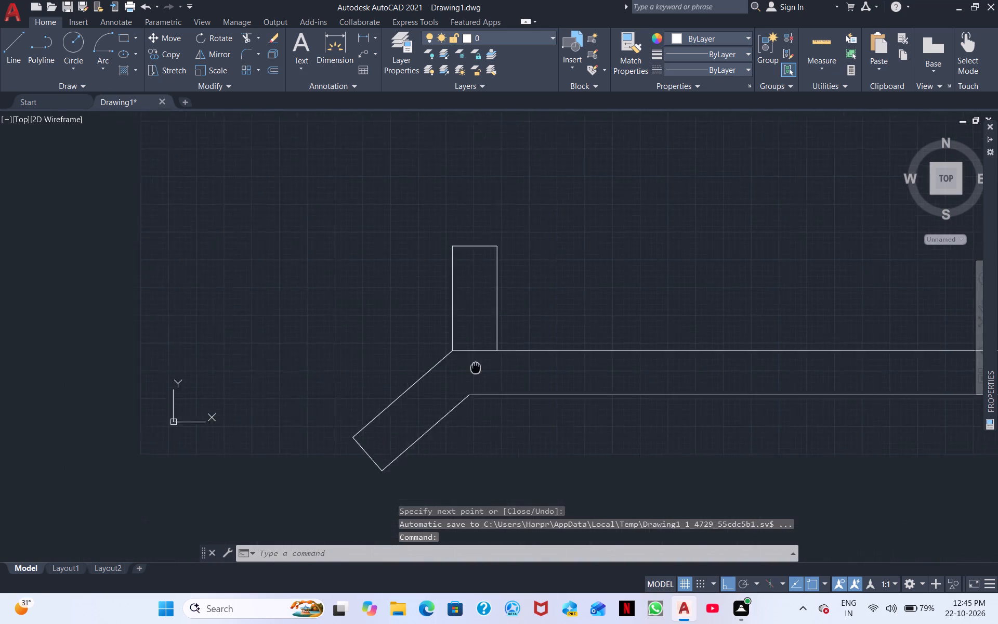
middle_click_drag(476, 368, 557, 307)
scroll(498, 419, "down", 2)
middle_click_drag(463, 479, 611, 331)
scroll(499, 447, "up", 1)
middle_click_drag(512, 398, 593, 331)
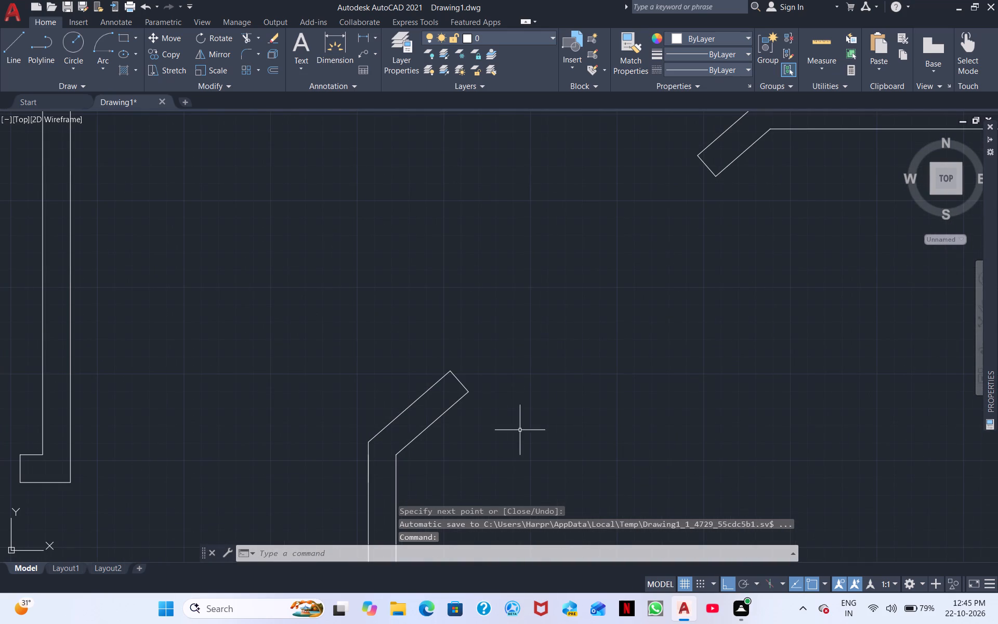
right_click(520, 430)
left_click(611, 191)
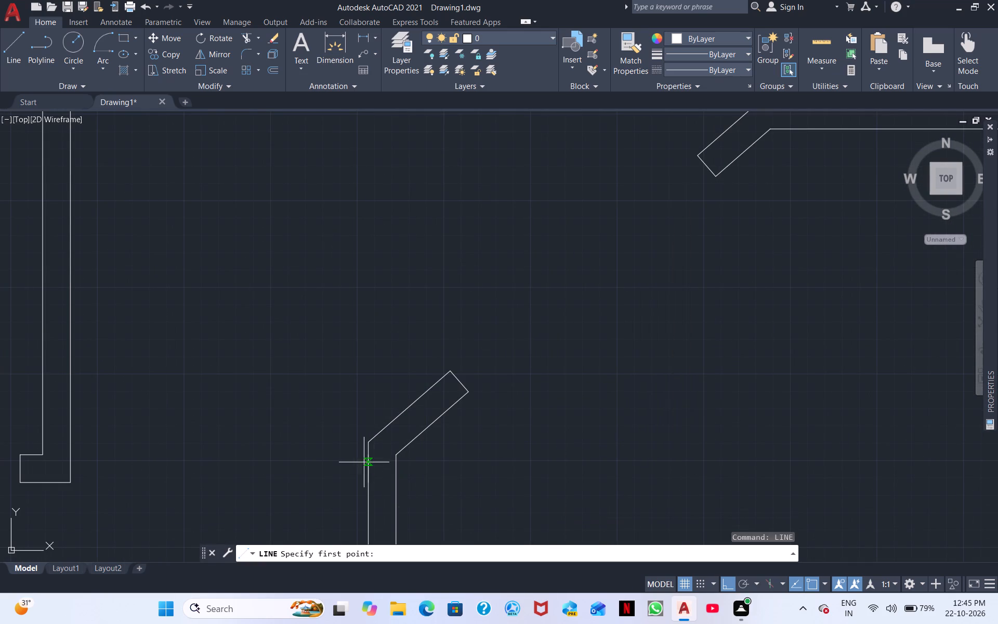
left_click(362, 445)
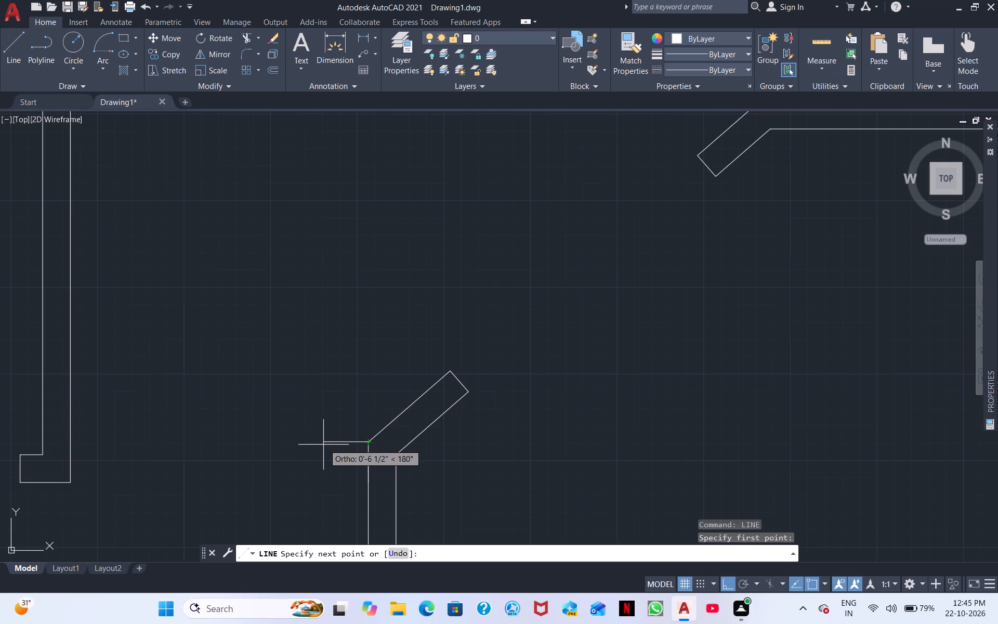
scroll(323, 445, "down", 2)
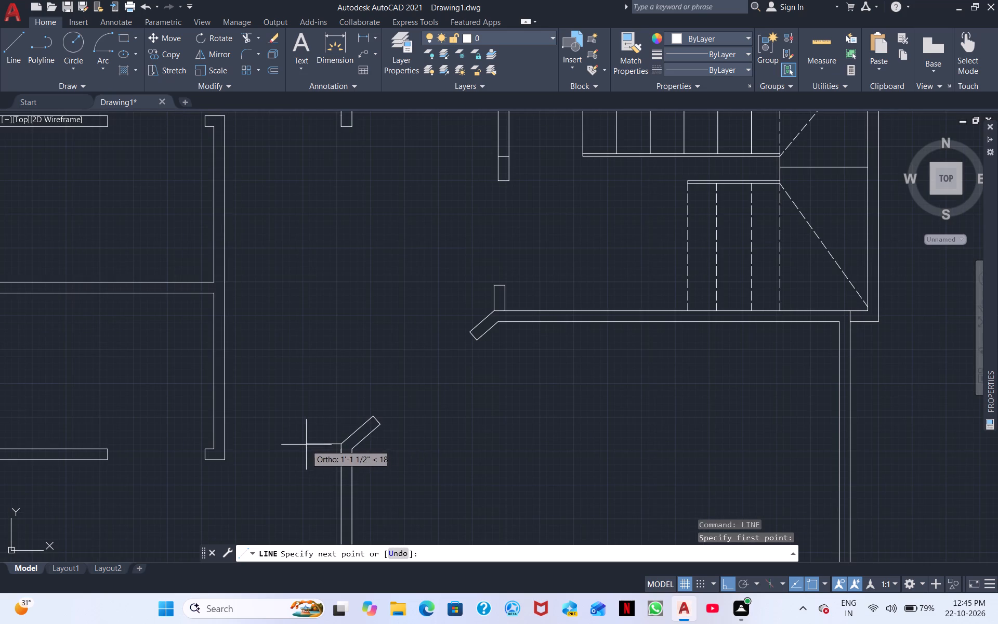
left_click(325, 449)
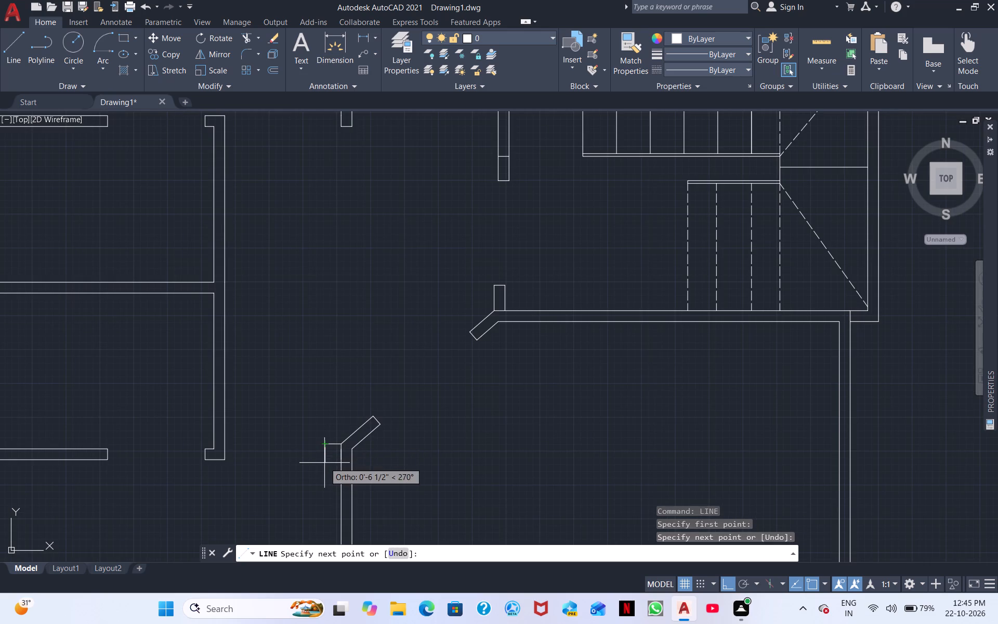
key("4")
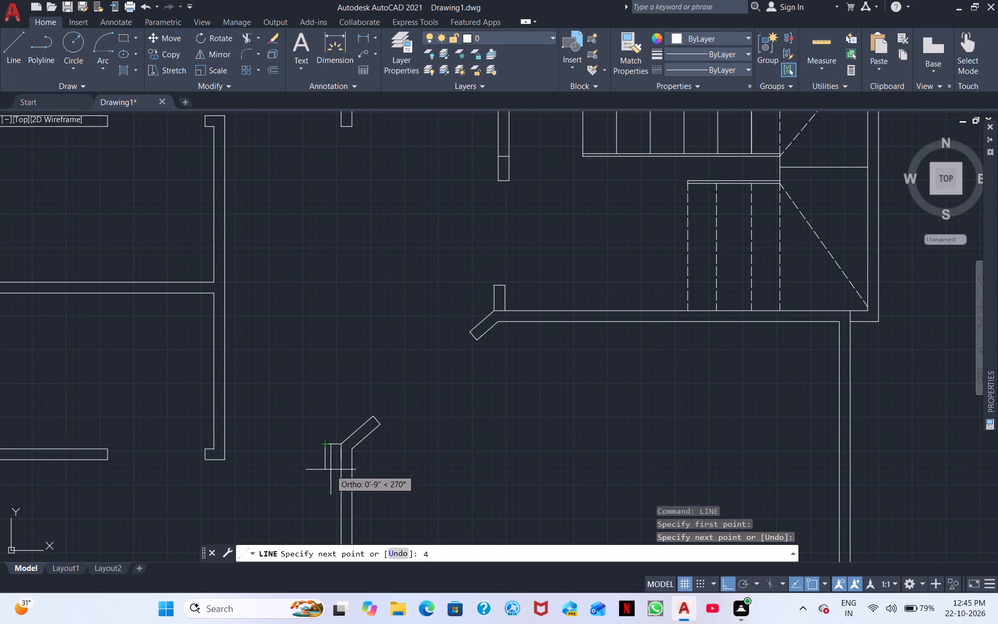
key("shift+quotedbl")
key("Return")
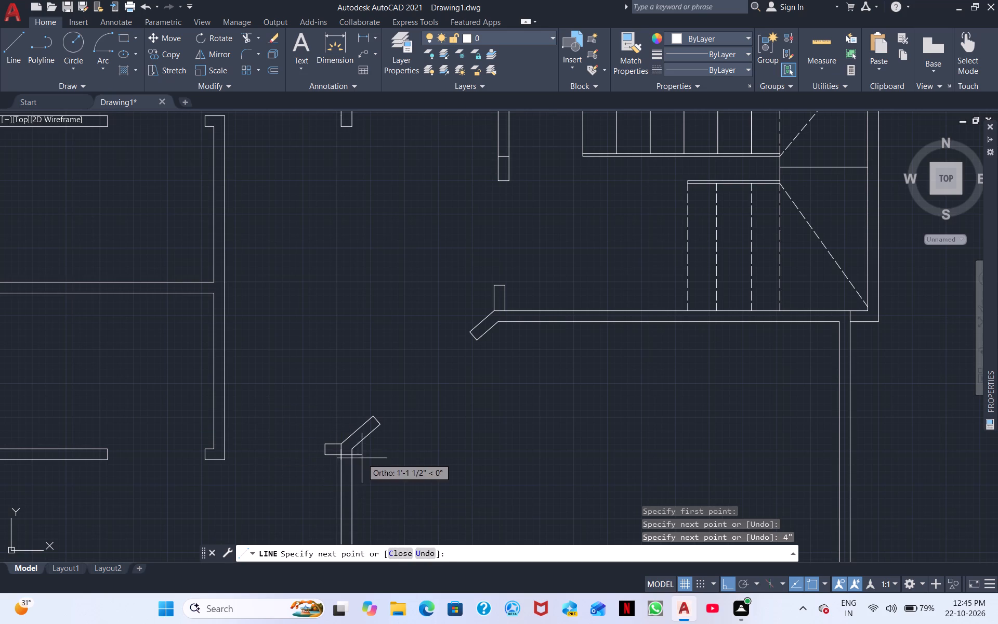
scroll(362, 458, "up", 3)
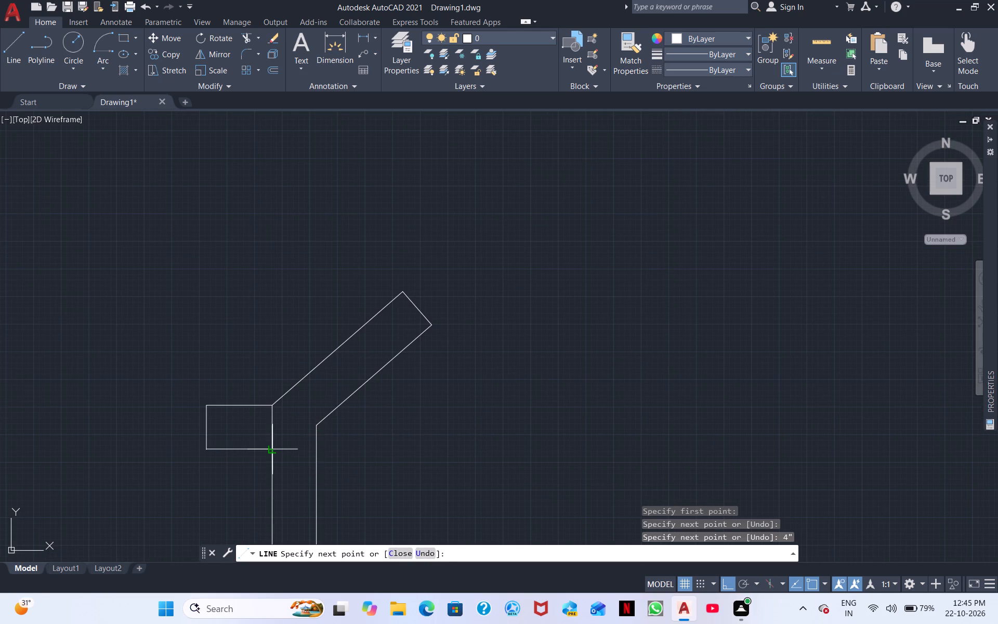
left_click(273, 449)
right_click(274, 450)
left_click(343, 288)
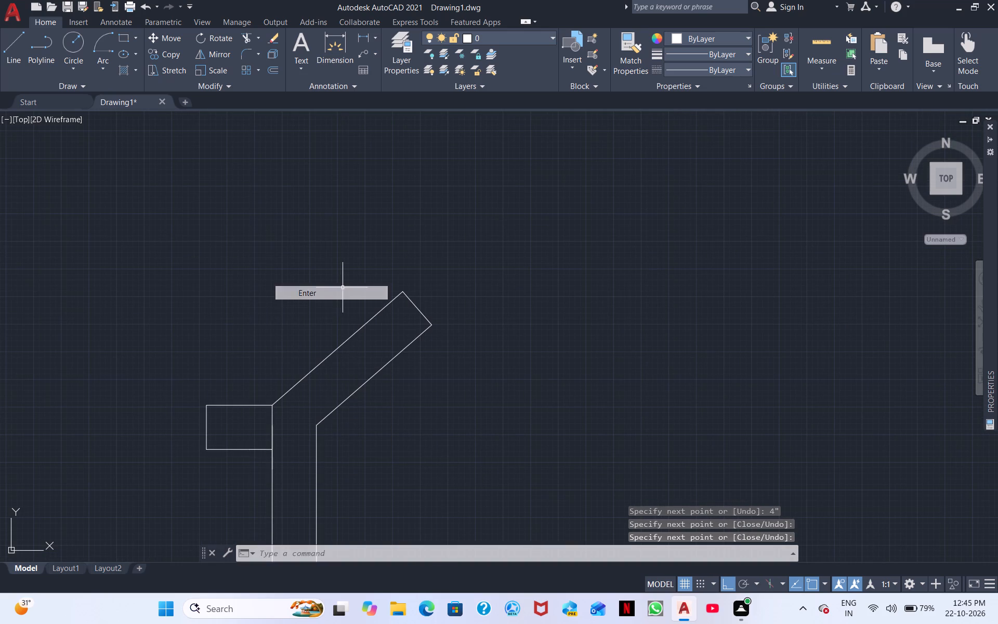
Trim the wall lines crossing the bases of the two new stubs so they merge with their walls, and end trimming.
right_click(564, 432)
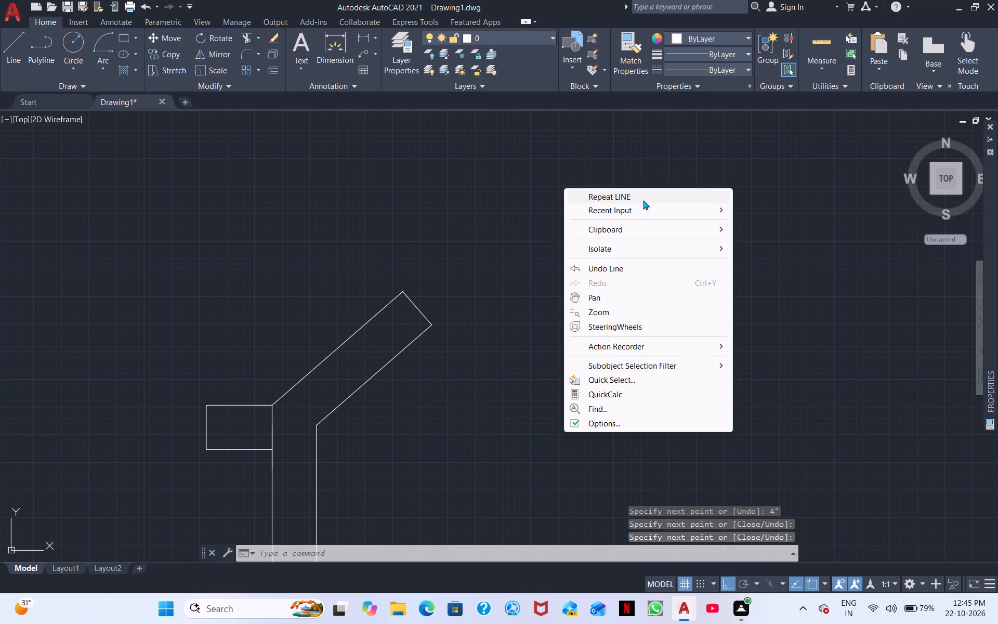
left_click(642, 208)
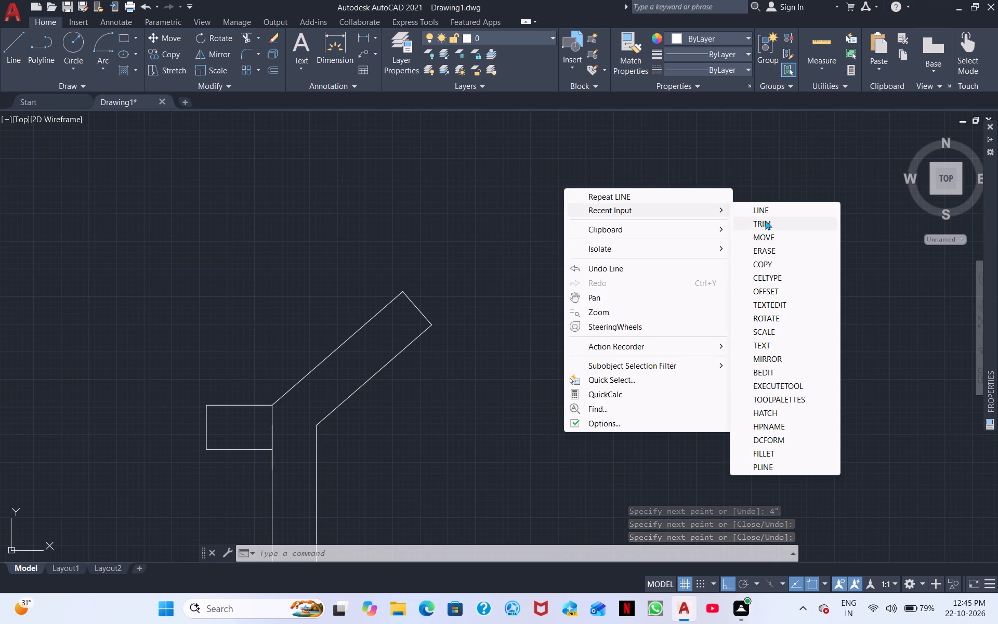
left_click(765, 220)
left_click(272, 427)
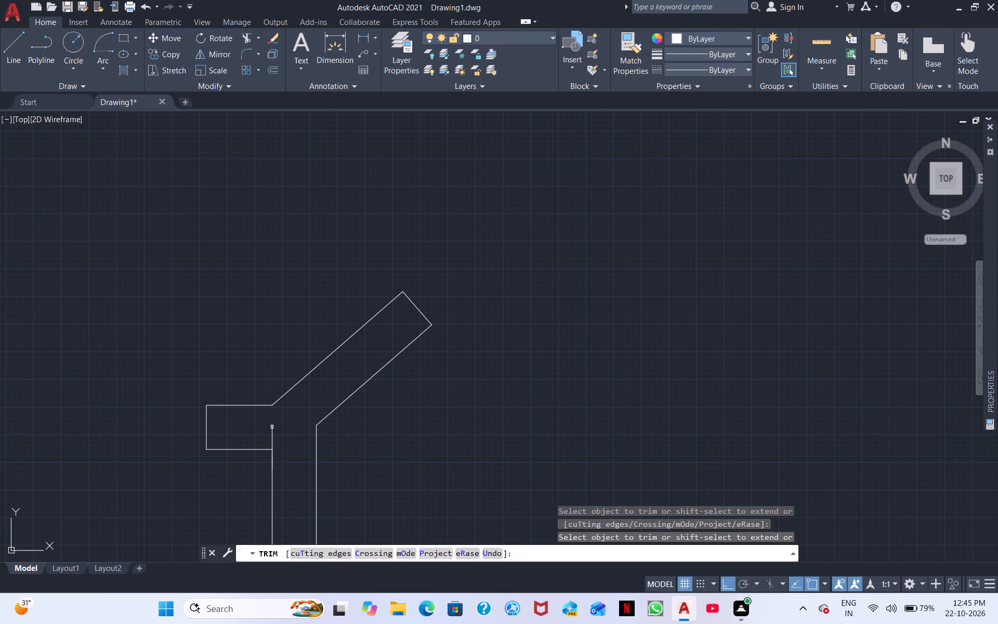
left_click(272, 431)
scroll(332, 515, "down", 2)
middle_click_drag(429, 508, 8, 623)
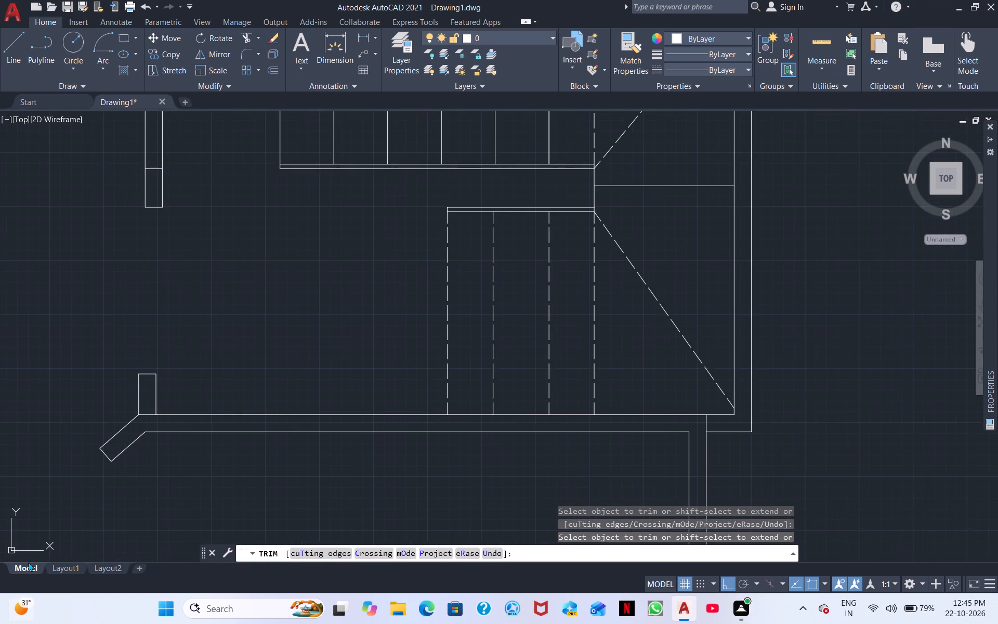
middle_click_drag(101, 486, 386, 539)
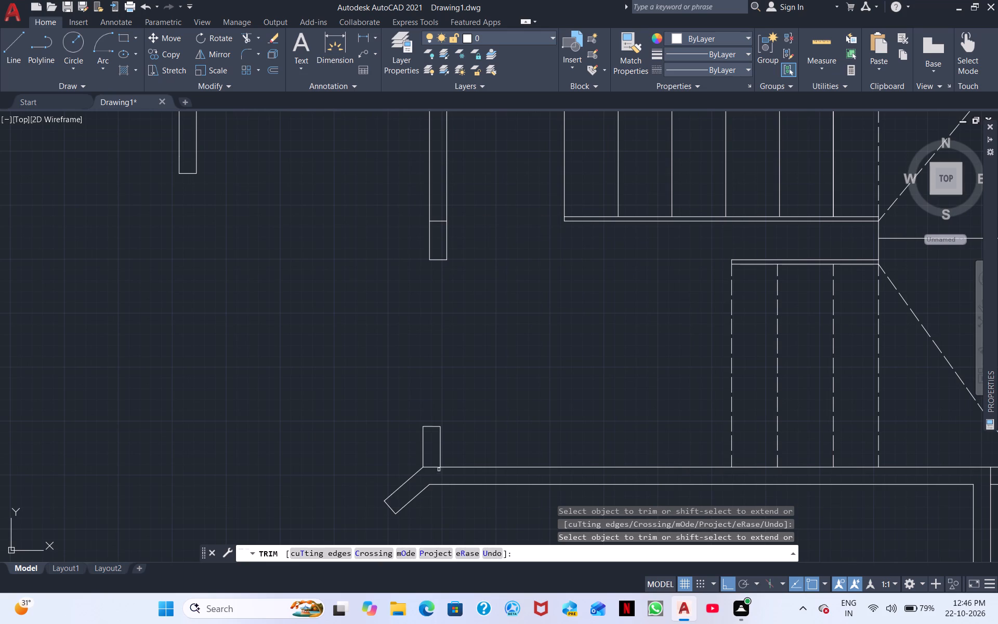
left_click(429, 466)
right_click(445, 552)
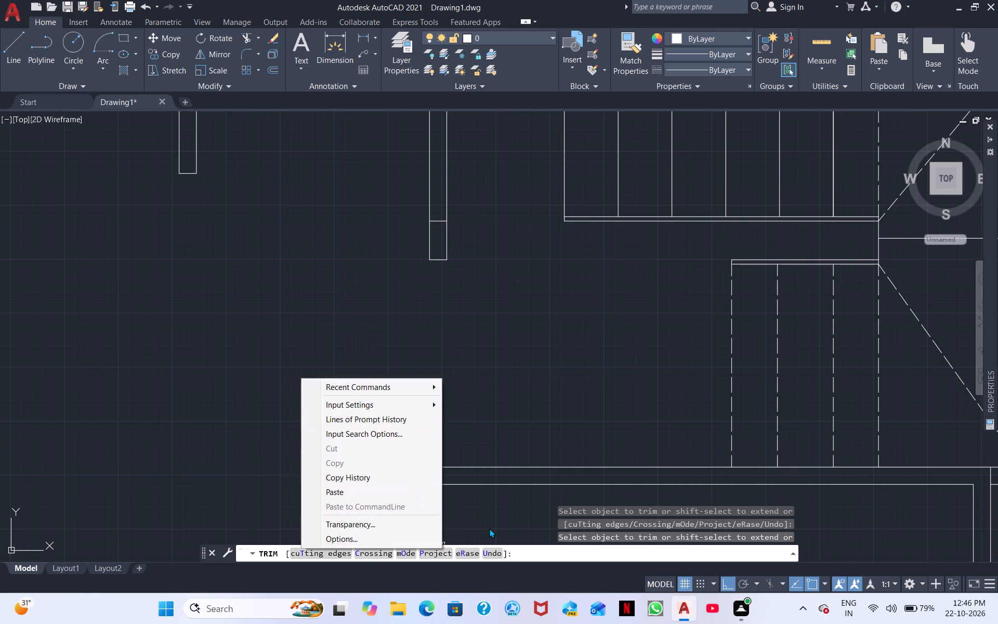
key("Escape")
key("Escape")
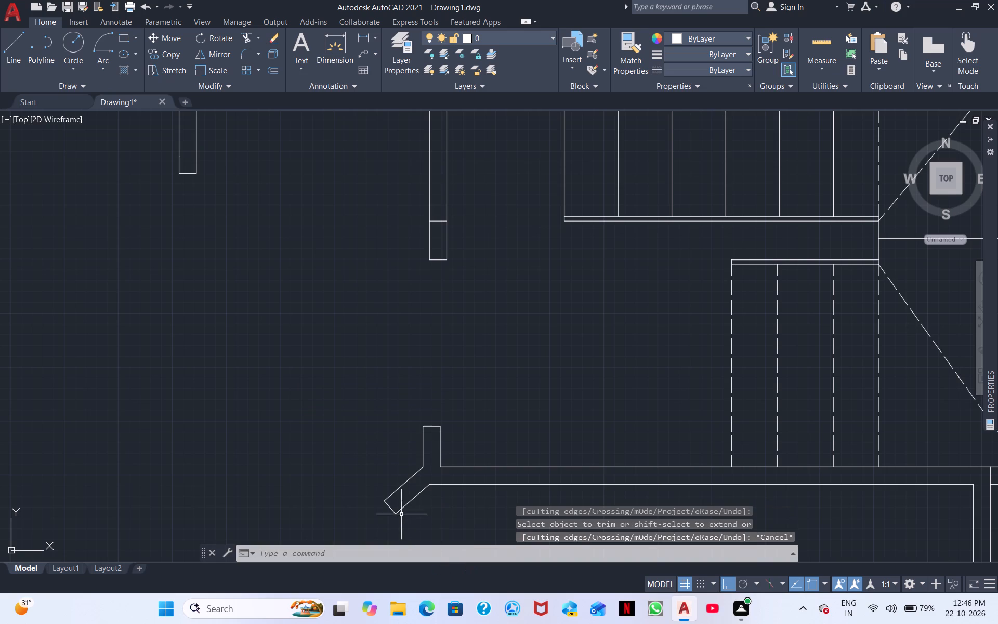
Trim the leftover line crossing the staircase's left wall just above its open lower end.
scroll(350, 329, "down", 1)
middle_click_drag(384, 325, 292, 434)
scroll(280, 390, "up", 1)
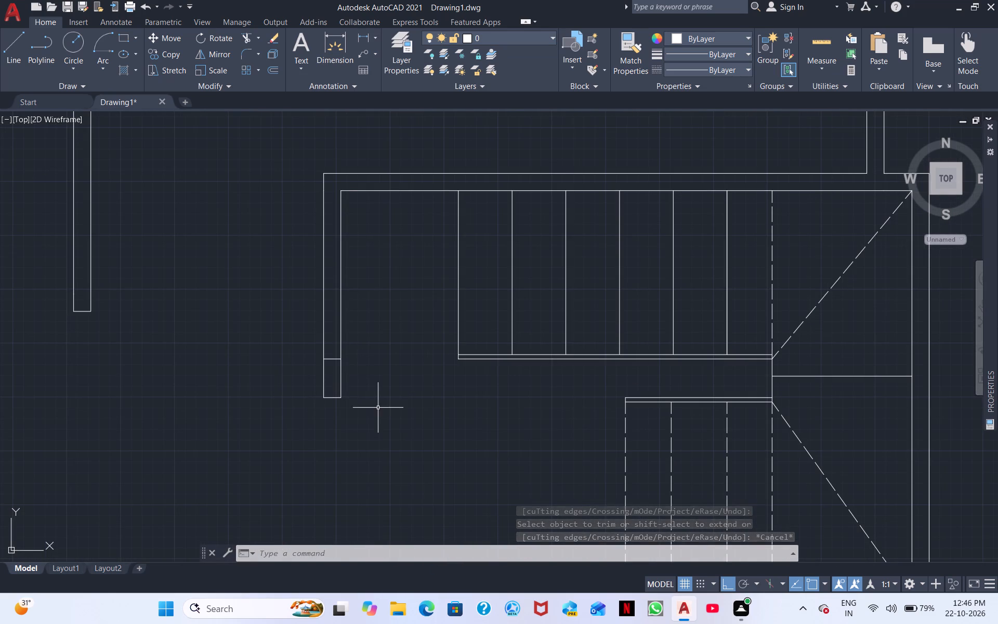
right_click(378, 409)
left_click(442, 171)
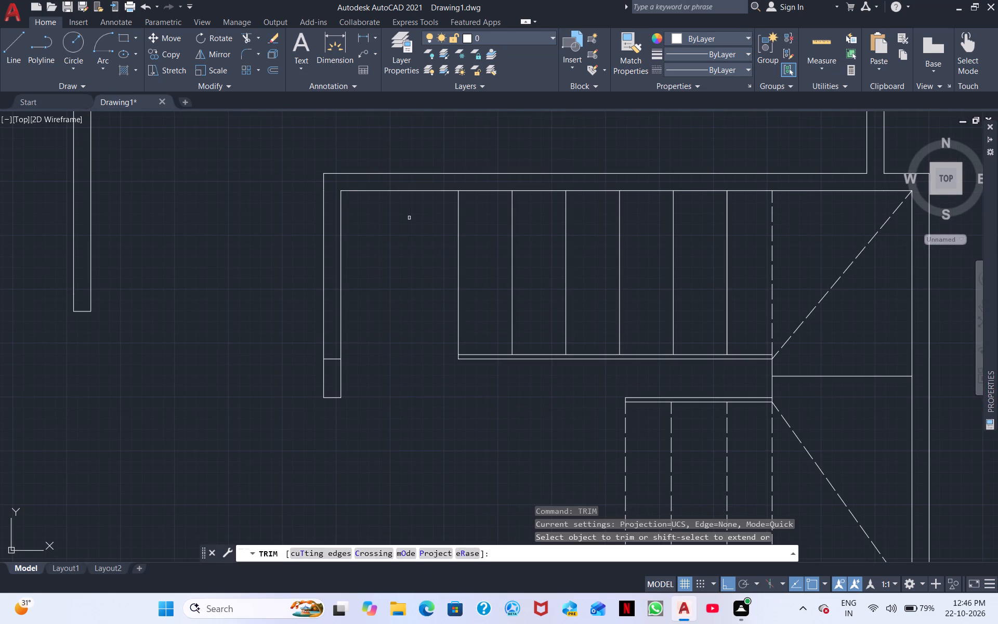
left_click(336, 359)
Set the current linetype to the dashed ACAD one and draw a diagonal from the upper flight's lower-left corner to the staircase's left wall.
scroll(385, 406, "down", 1)
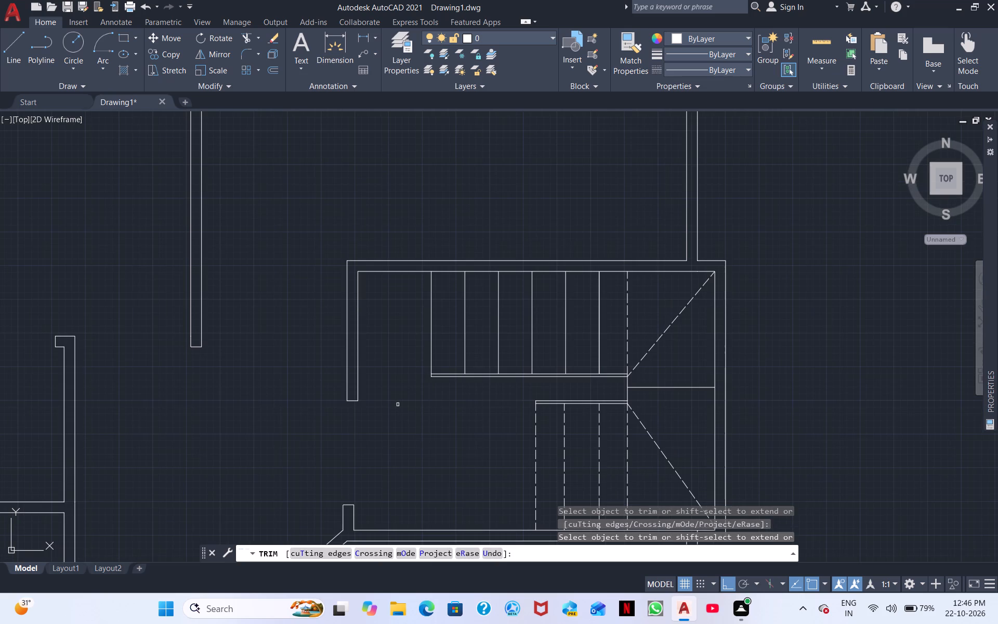
middle_click_drag(399, 403, 305, 432)
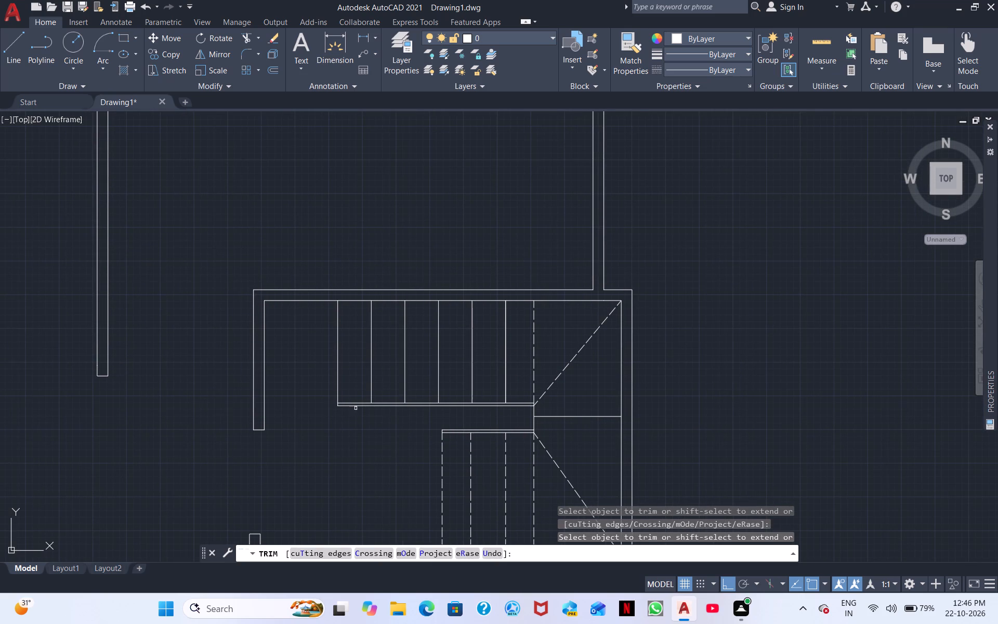
left_click(673, 69)
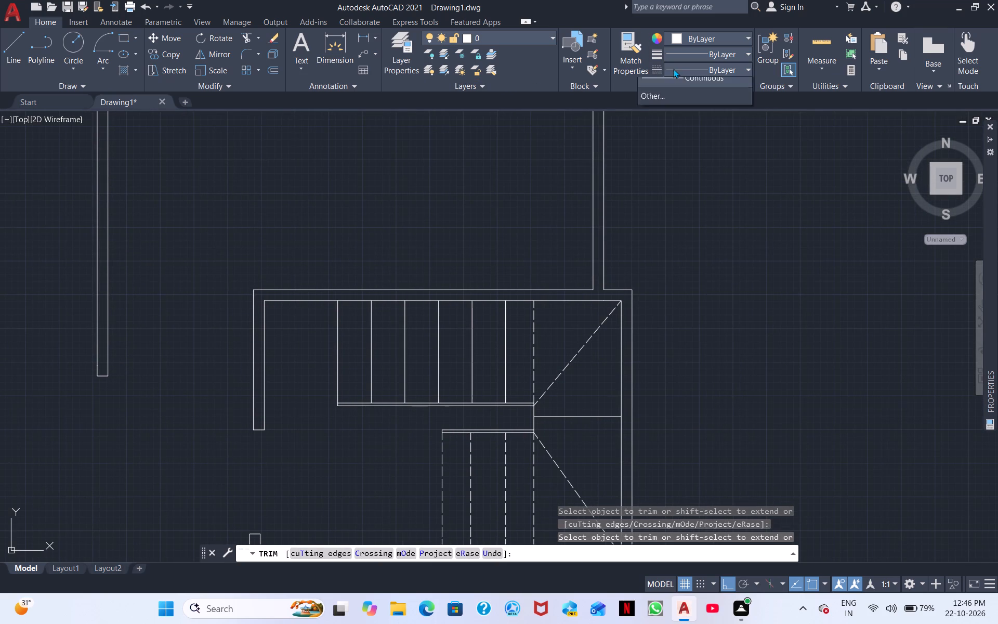
left_click(672, 113)
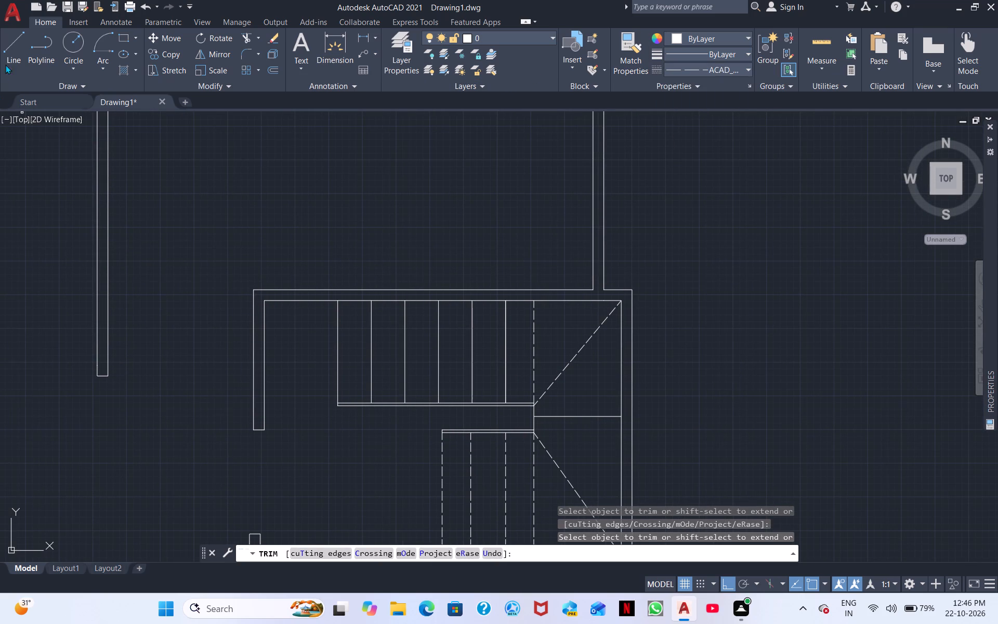
left_click(12, 55)
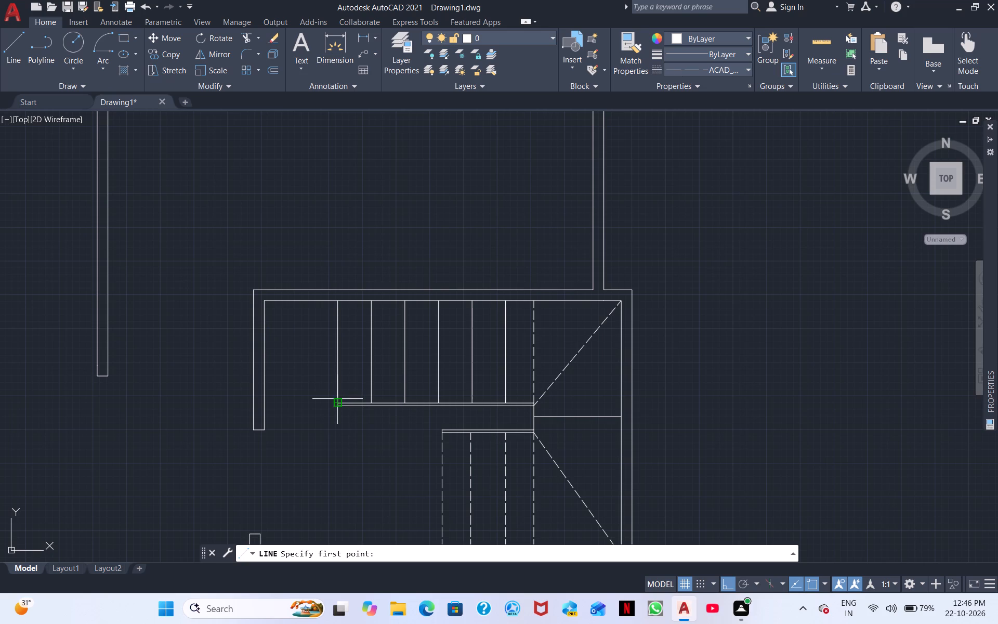
scroll(346, 406, "up", 4)
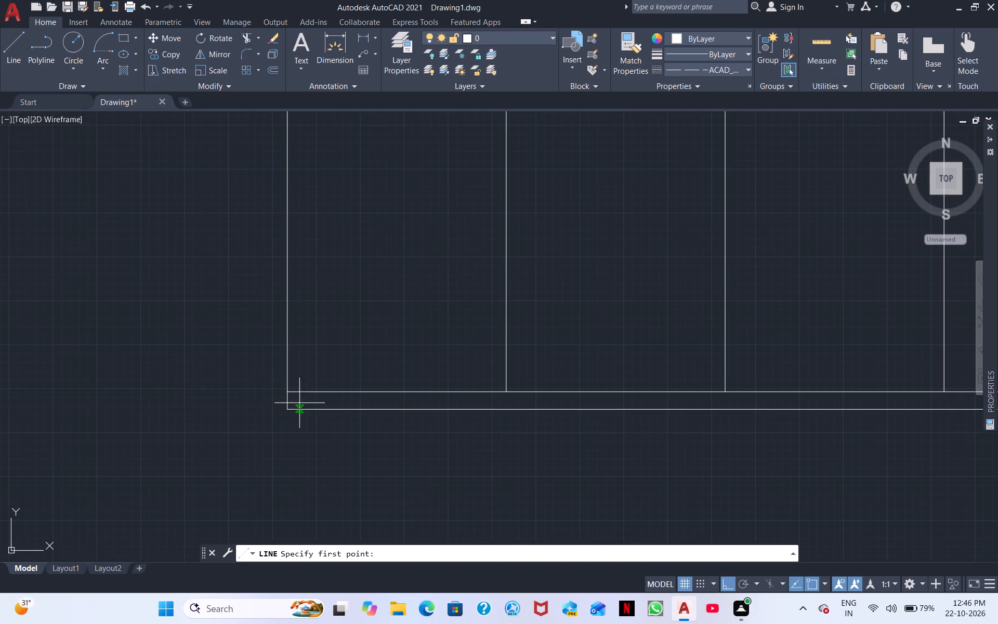
left_click(285, 401)
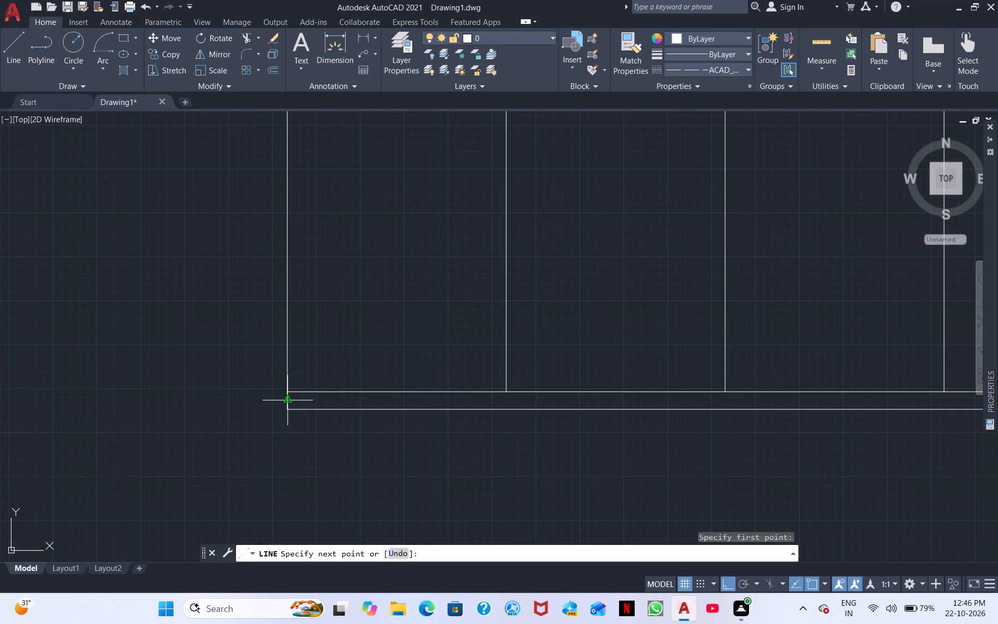
middle_click_drag(232, 344, 609, 477)
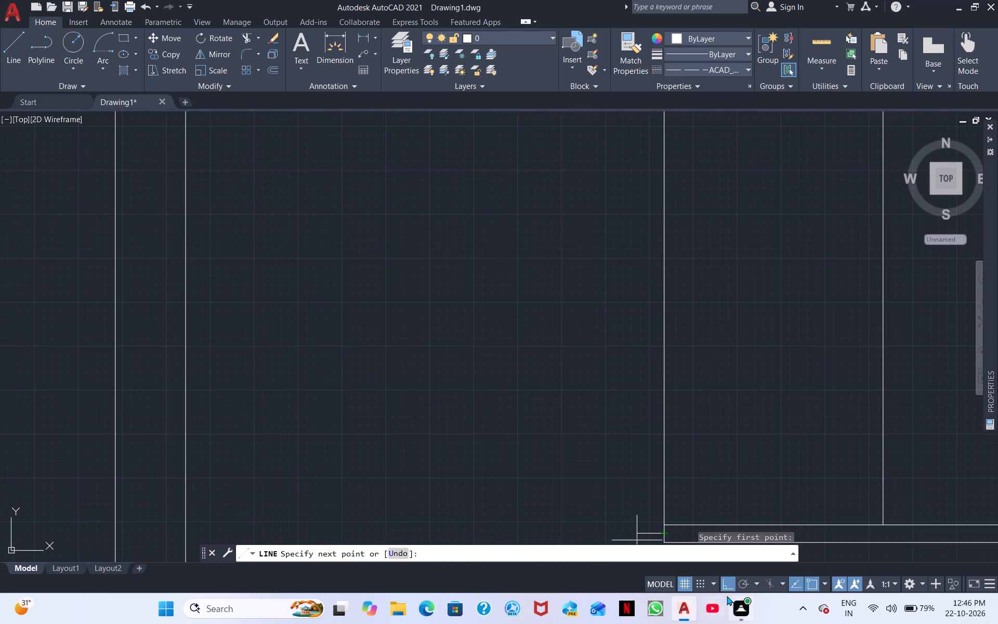
left_click(727, 586)
middle_click_drag(386, 352, 551, 537)
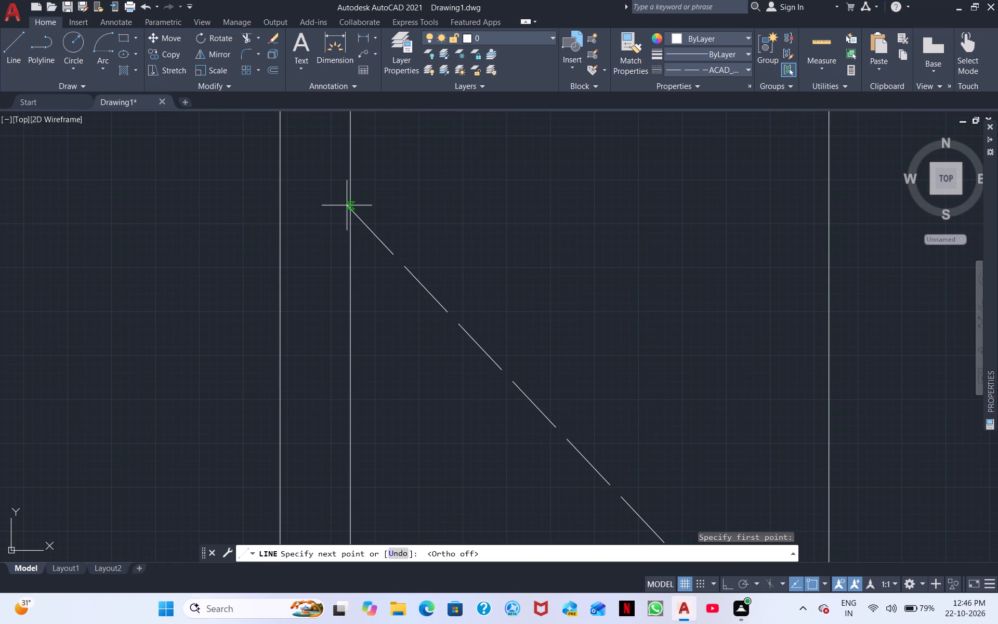
scroll(350, 203, "down", 2)
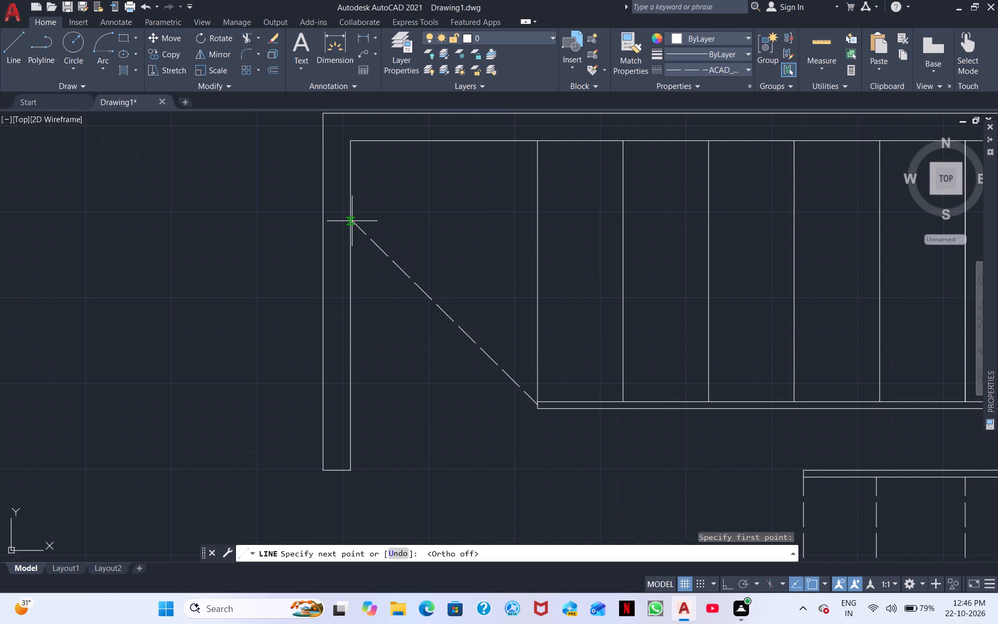
left_click(352, 221)
right_click(423, 244)
left_click(458, 254)
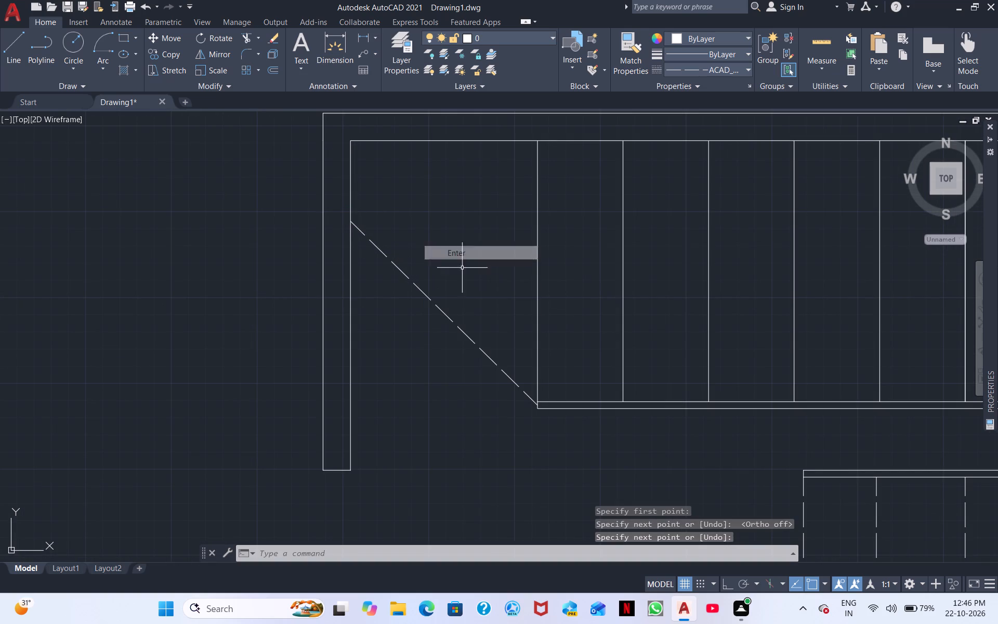
Draw a second, steeper dashed diagonal from the same flight corner to the inner face of the staircase's top wall.
right_click_drag(487, 377, 485, 384)
left_click(530, 150)
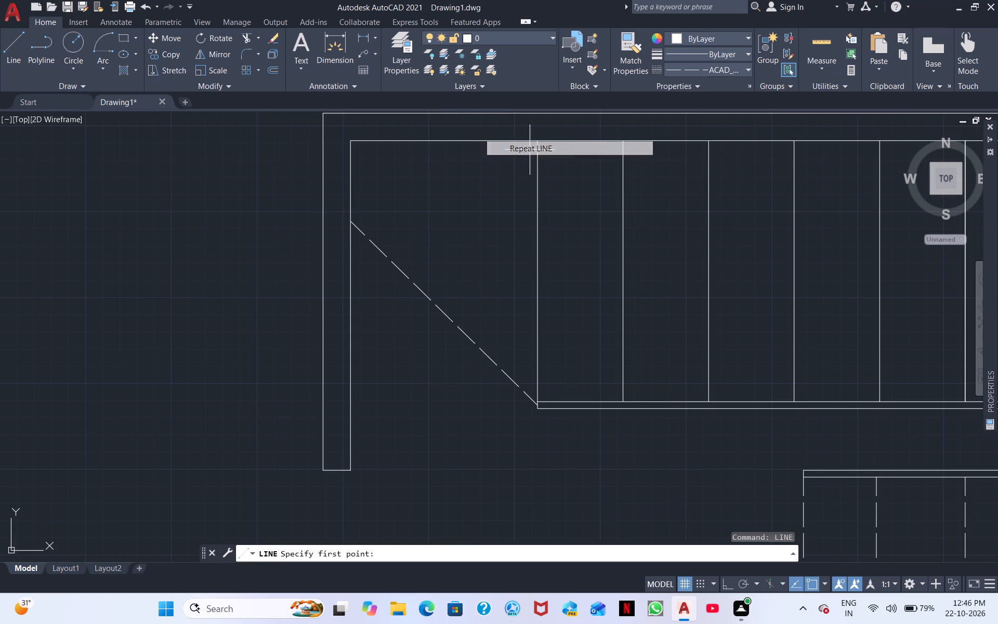
left_click(537, 404)
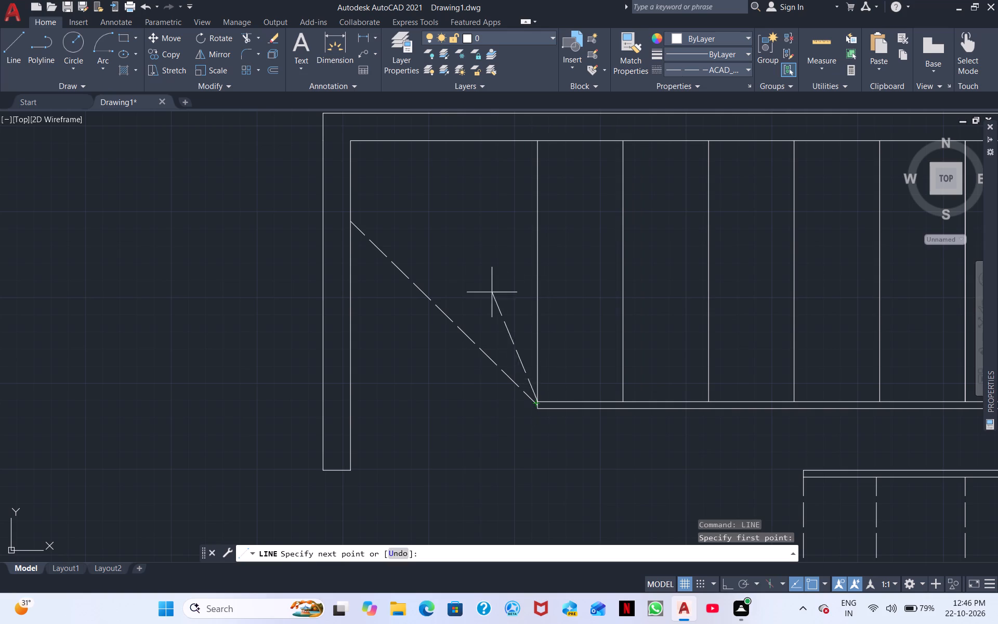
left_click(435, 139)
right_click(440, 253)
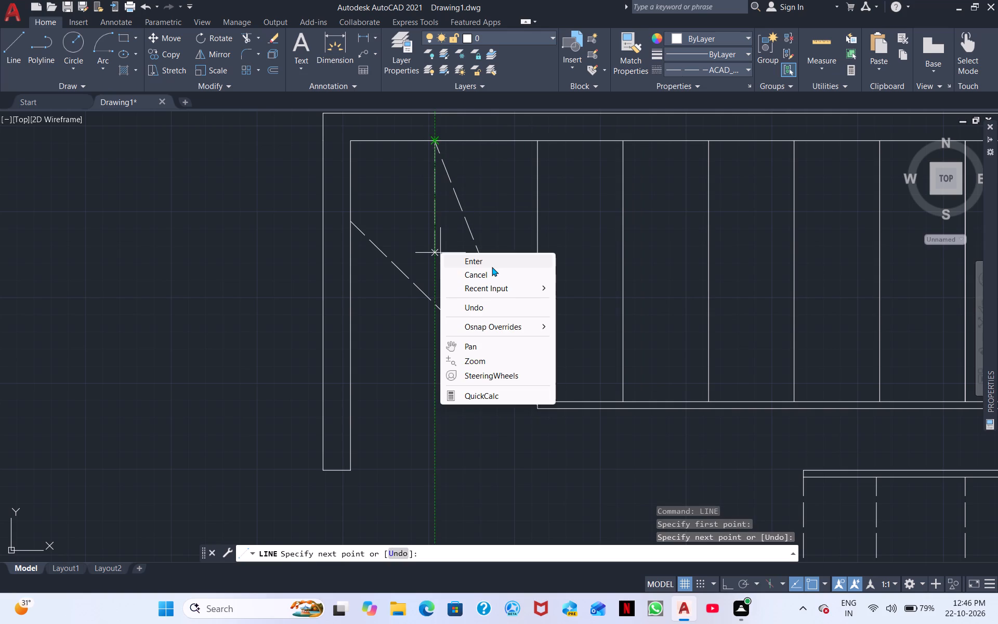
left_click(491, 265)
Draw a horizontal dashed line from the upper flight's lower-left corner to the inner face of the staircase's left wall.
right_click_drag(481, 392, 478, 405)
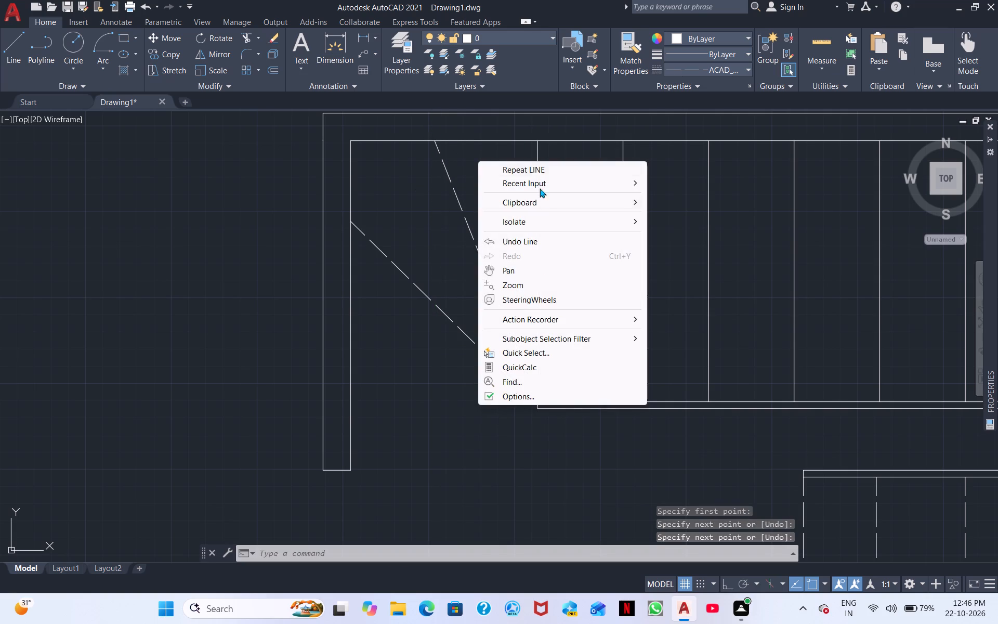
left_click(531, 170)
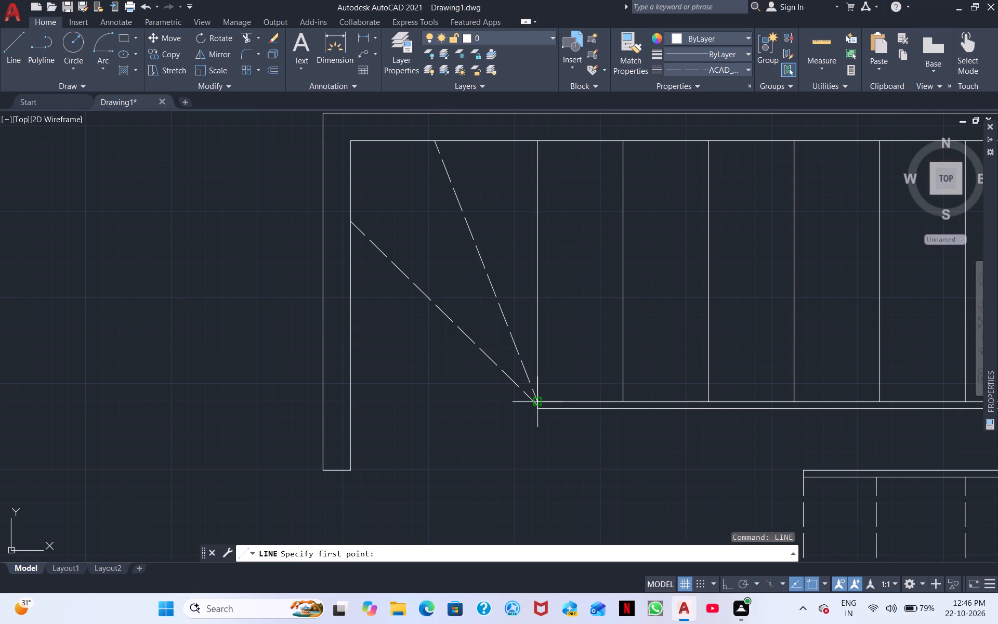
left_click(536, 410)
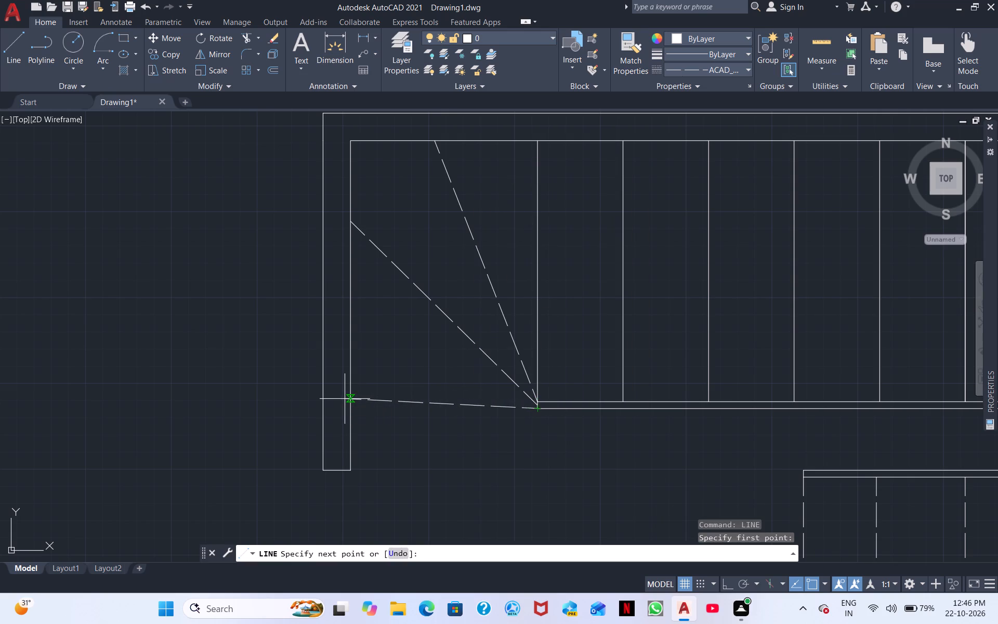
left_click(726, 585)
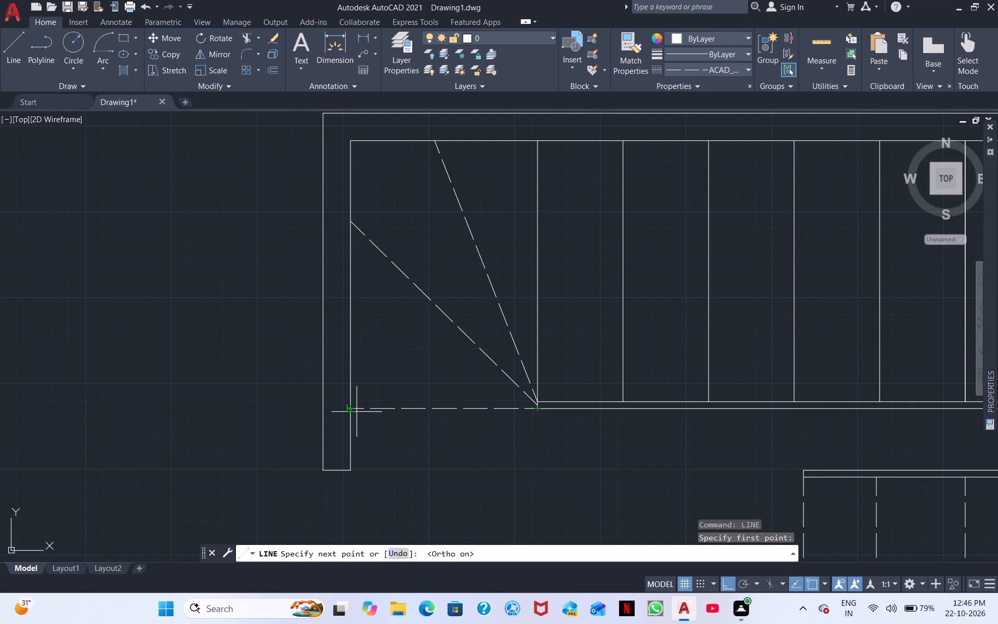
left_click(353, 412)
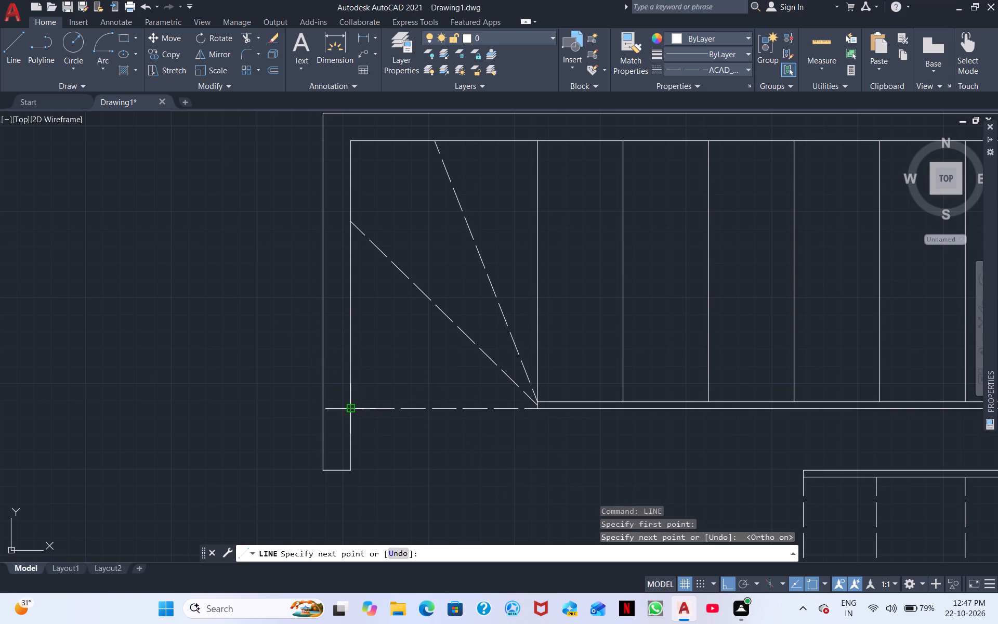
right_click(357, 413)
left_click(400, 416)
Stretch the wall end of the lower dashed diagonal a little farther down the left wall to even out the winder treads.
scroll(398, 417, "down", 1)
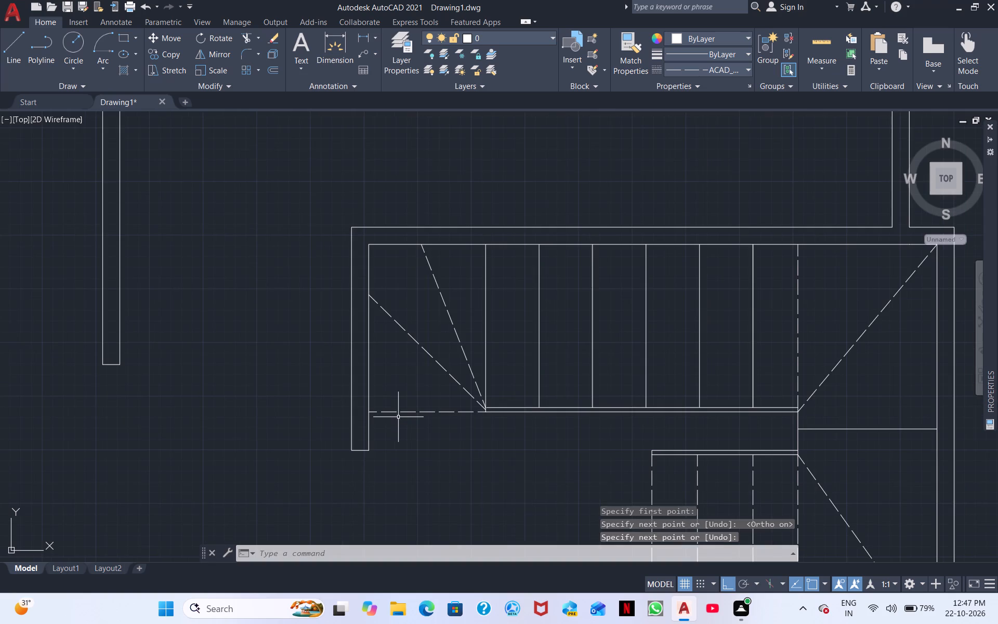
middle_click_drag(398, 418, 396, 445)
left_click(423, 381)
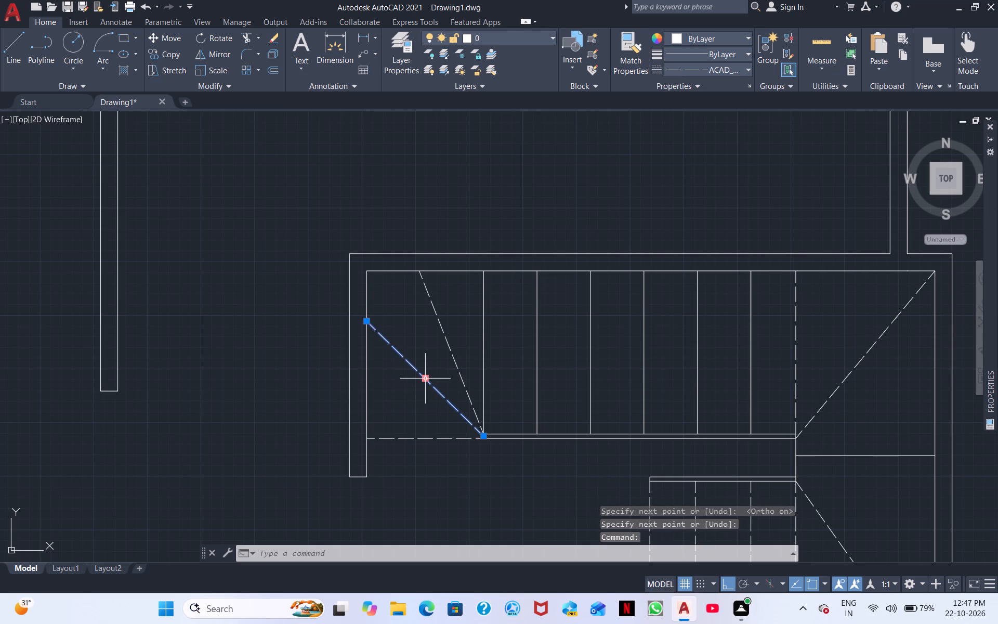
left_click(366, 321)
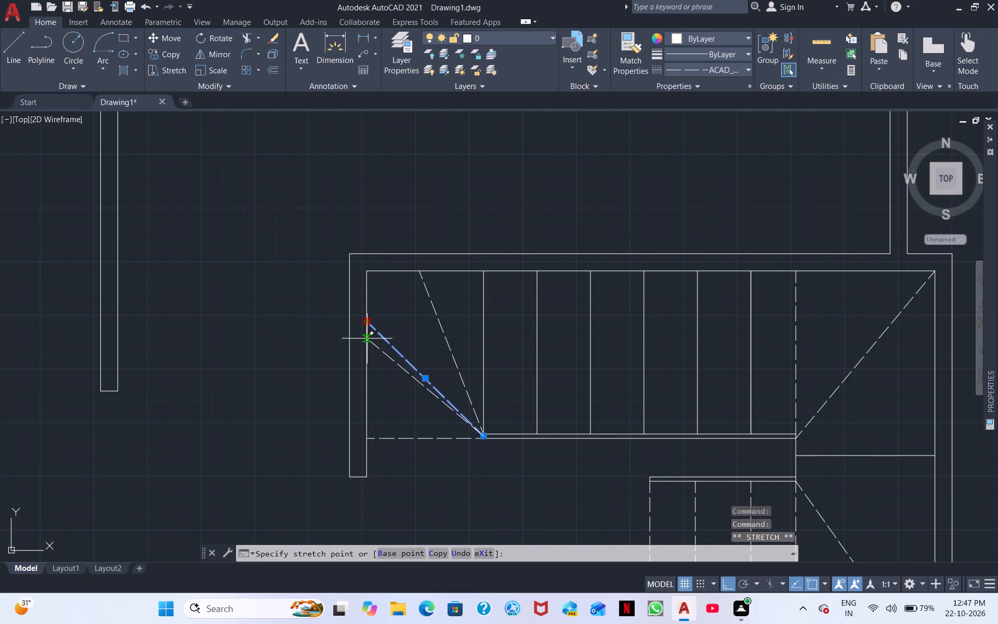
left_click(367, 344)
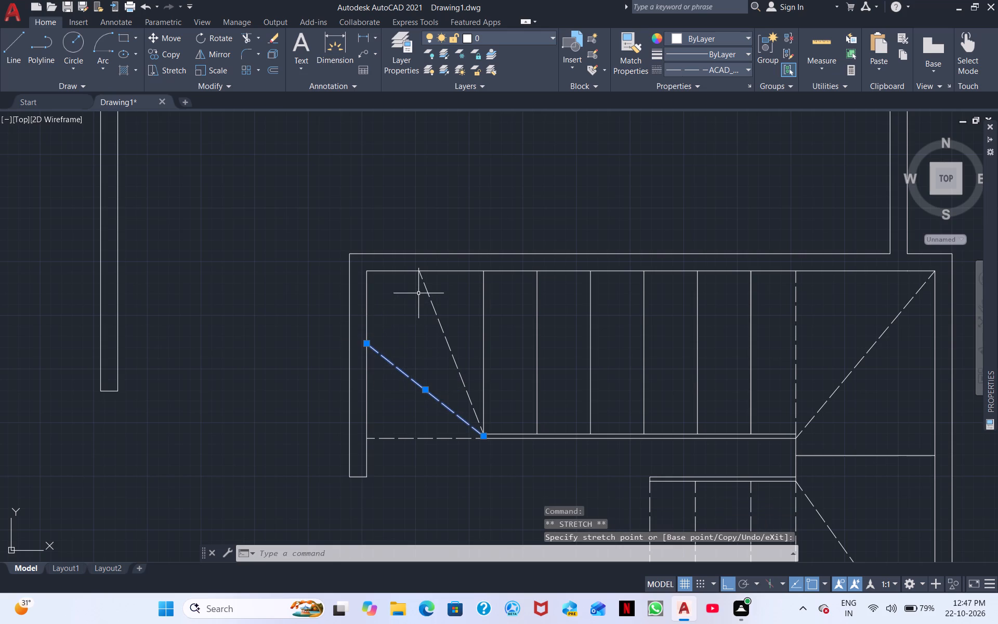
left_click(425, 287)
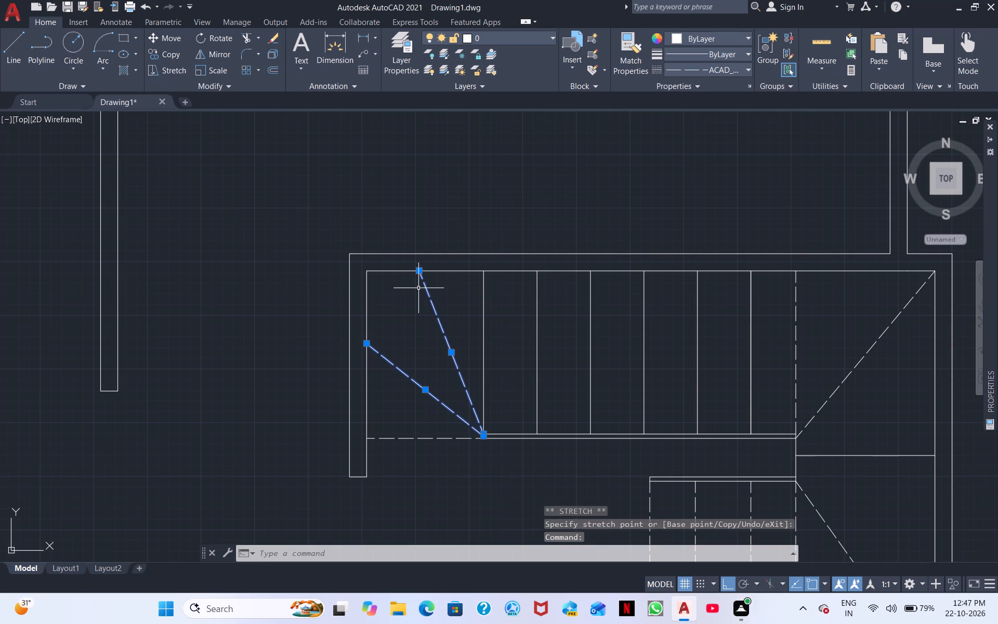
key("Escape")
Examine the whole second floor plan, from the staircase to the outer rooms, alongside the finished first plan.
scroll(414, 376, "down", 2)
middle_click_drag(415, 399, 398, 358)
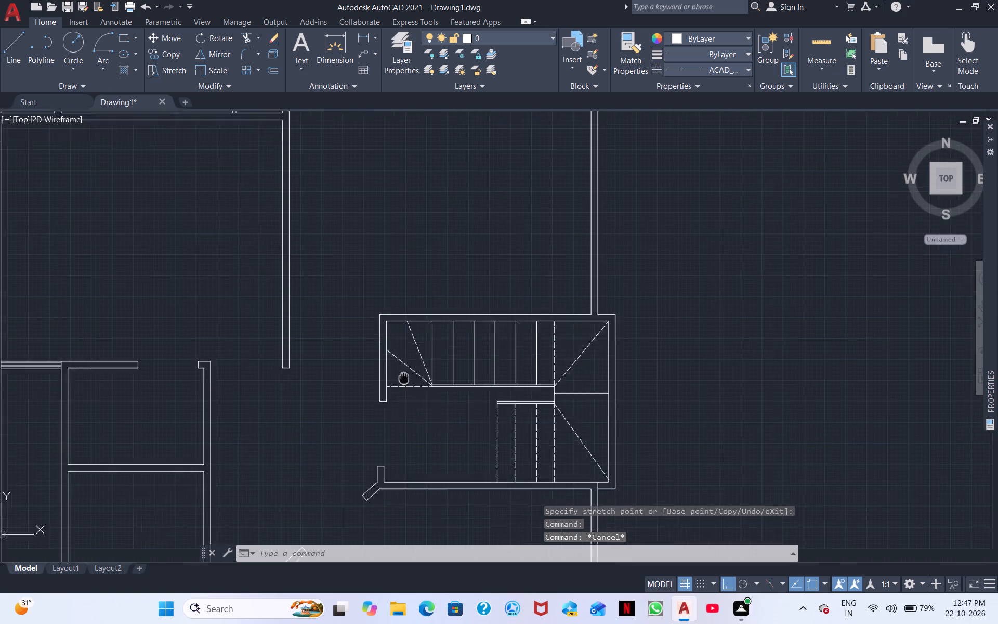
middle_click_drag(398, 358, 356, 242)
middle_click_drag(368, 290, 428, 384)
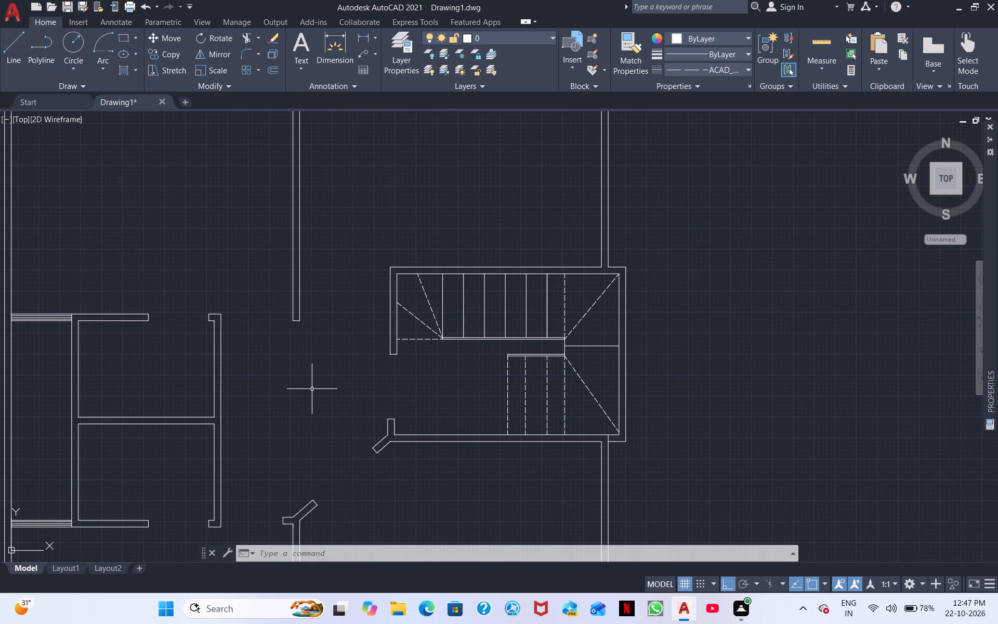
middle_click_drag(270, 399, 301, 405)
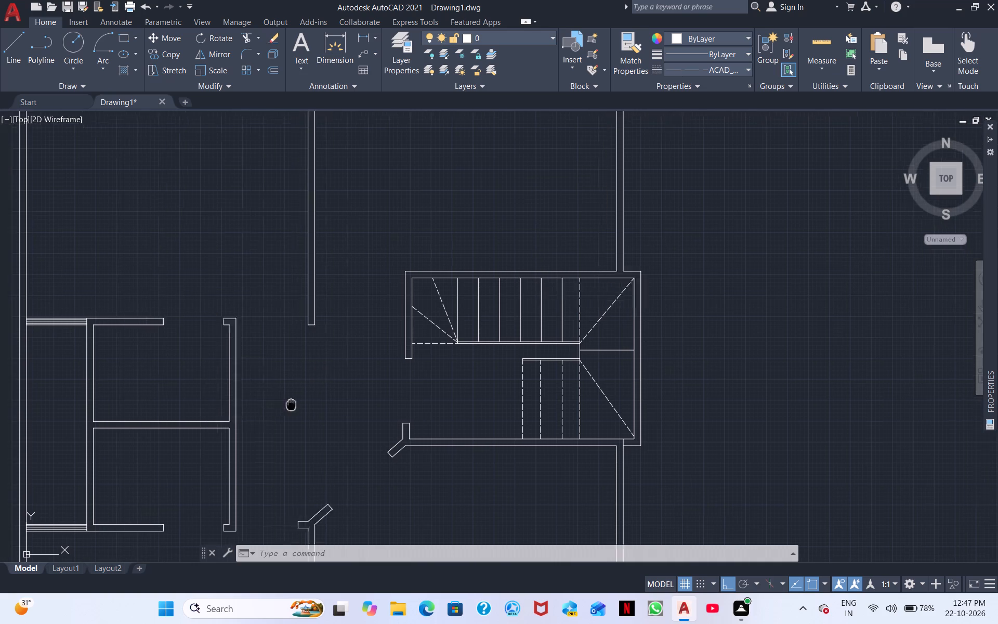
middle_click_drag(301, 405, 410, 383)
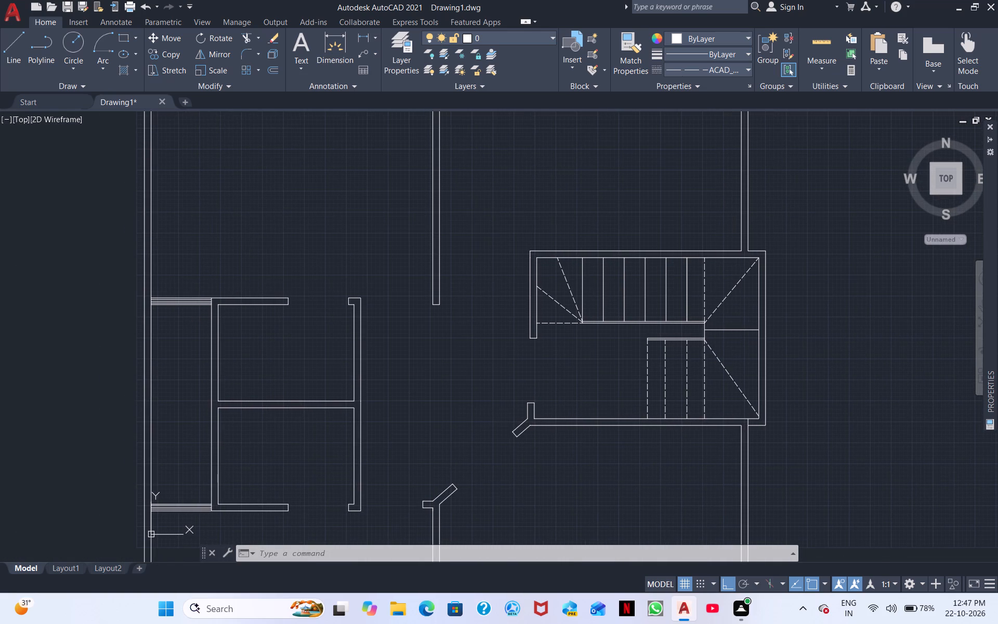
scroll(410, 383, "down", 1)
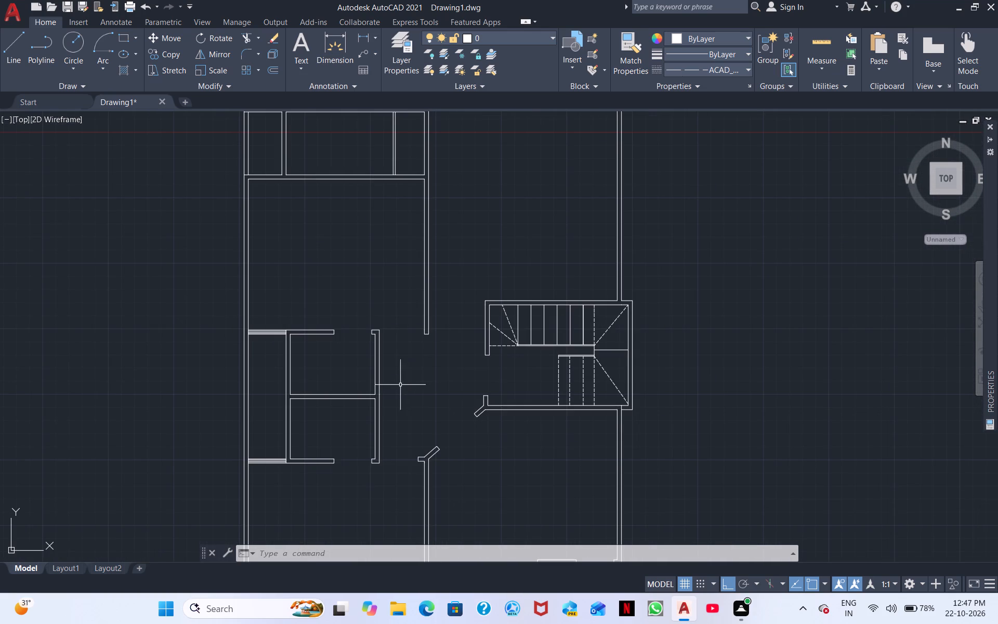
scroll(341, 386, "down", 1)
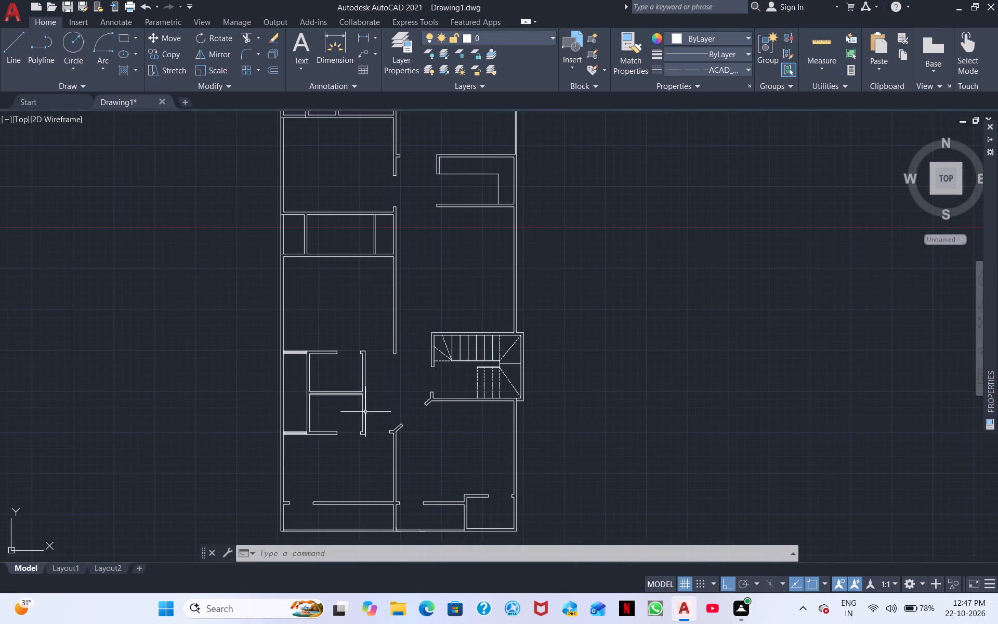
middle_click_drag(406, 473, 320, 352)
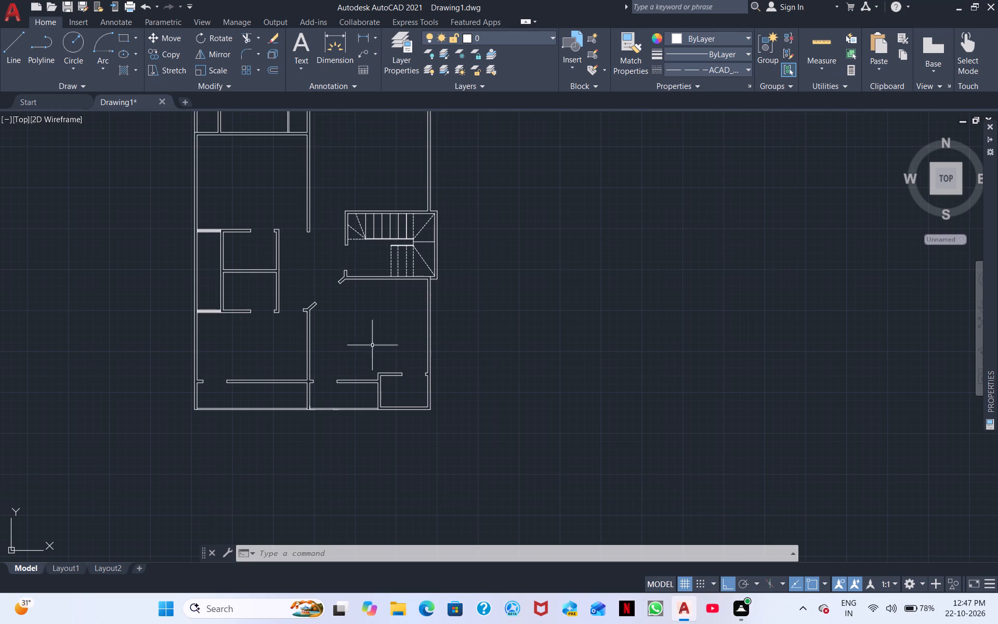
middle_click_drag(376, 341, 376, 450)
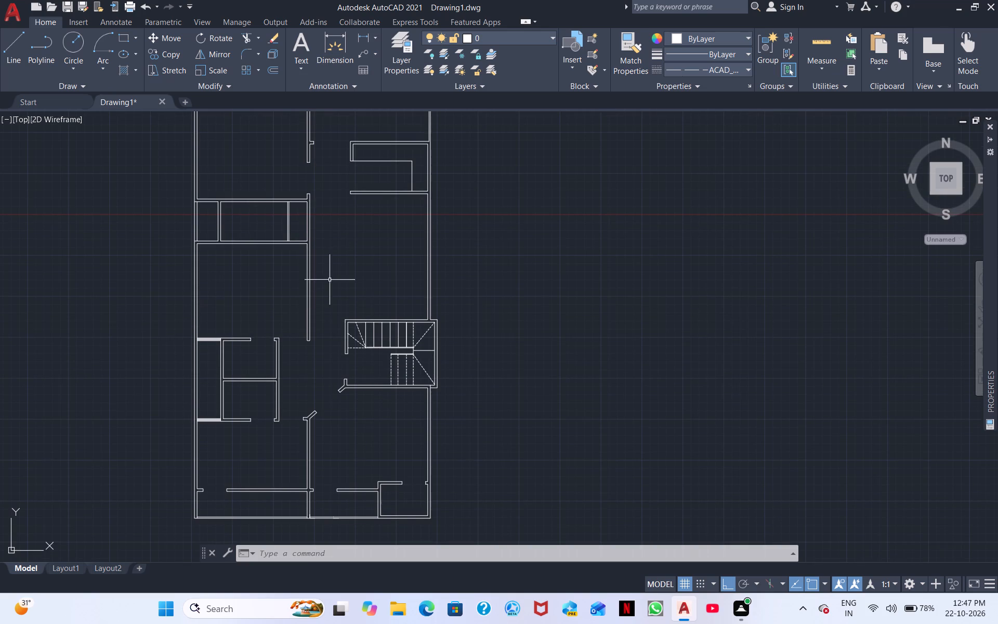
middle_click_drag(329, 295, 340, 507)
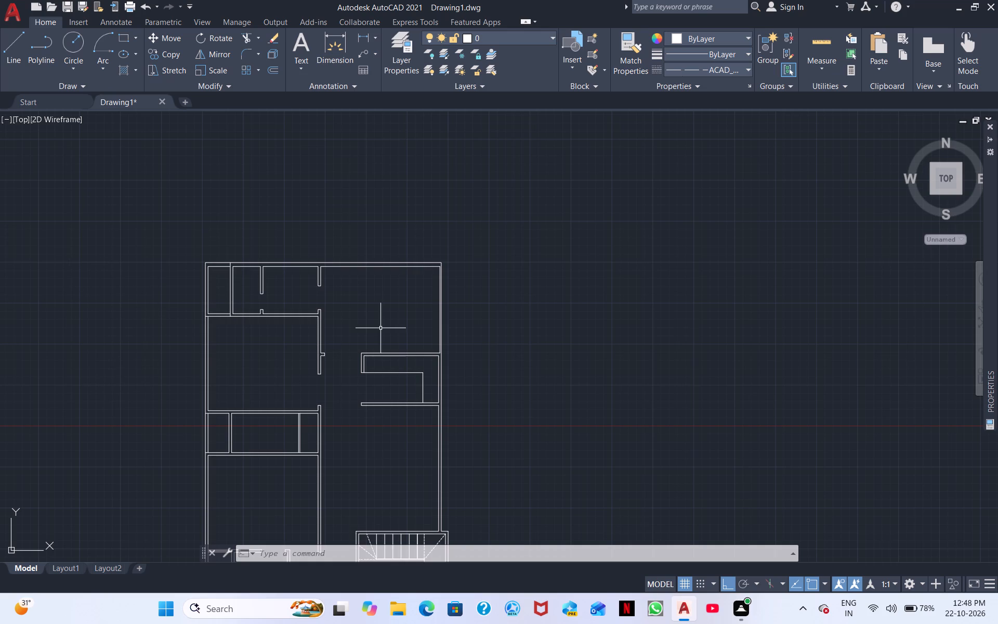
scroll(347, 332, "down", 2)
middle_click_drag(323, 369, 479, 418)
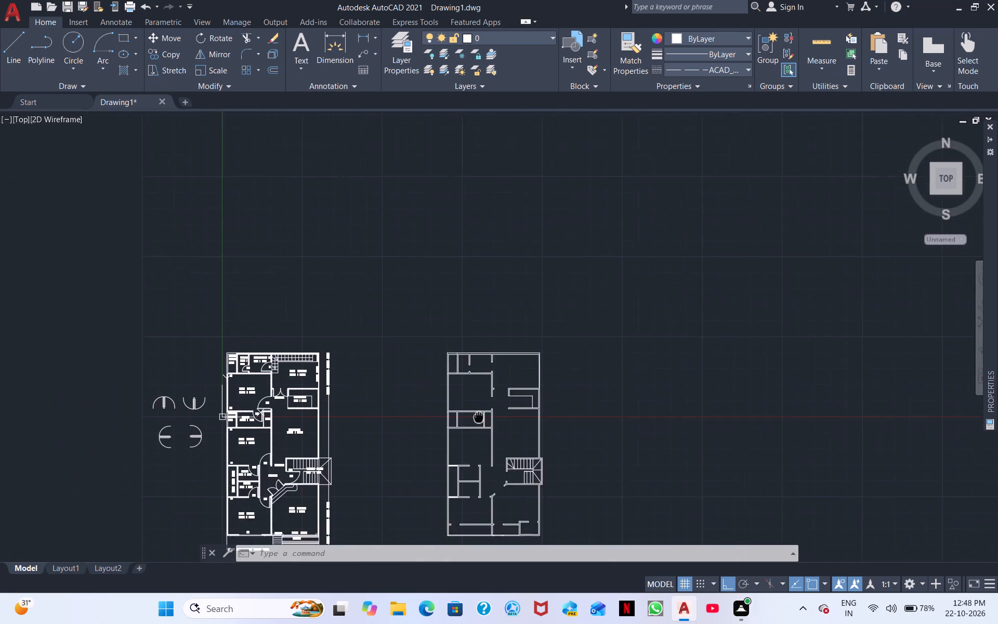
middle_click_drag(479, 418, 508, 434)
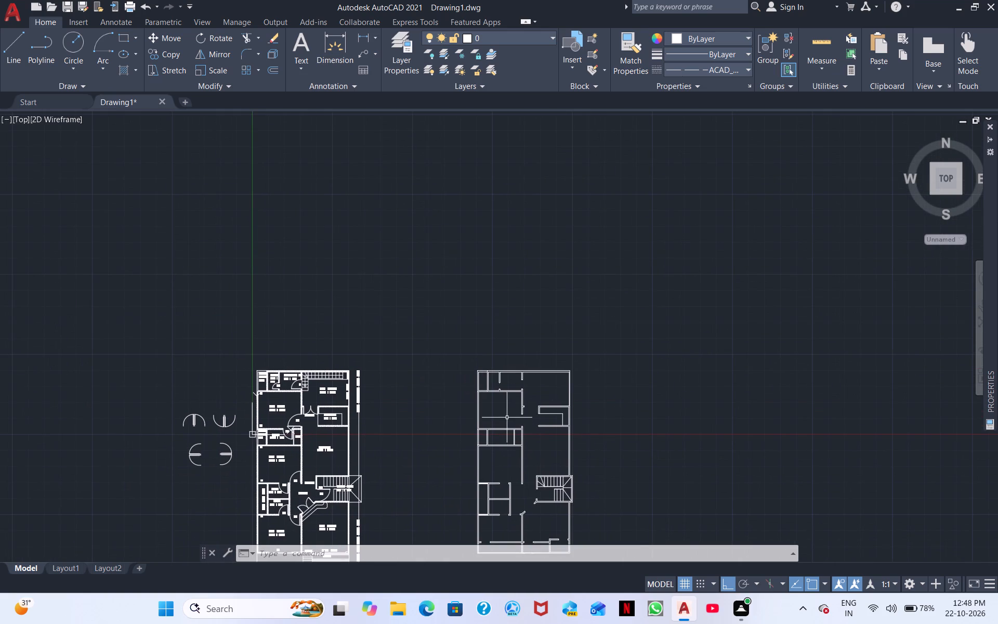
Examine the second plan's upper rooms, middle bath block and wall openings, comparing them with the finished first plan.
scroll(507, 416, "up", 2)
middle_click_drag(521, 396, 327, 452)
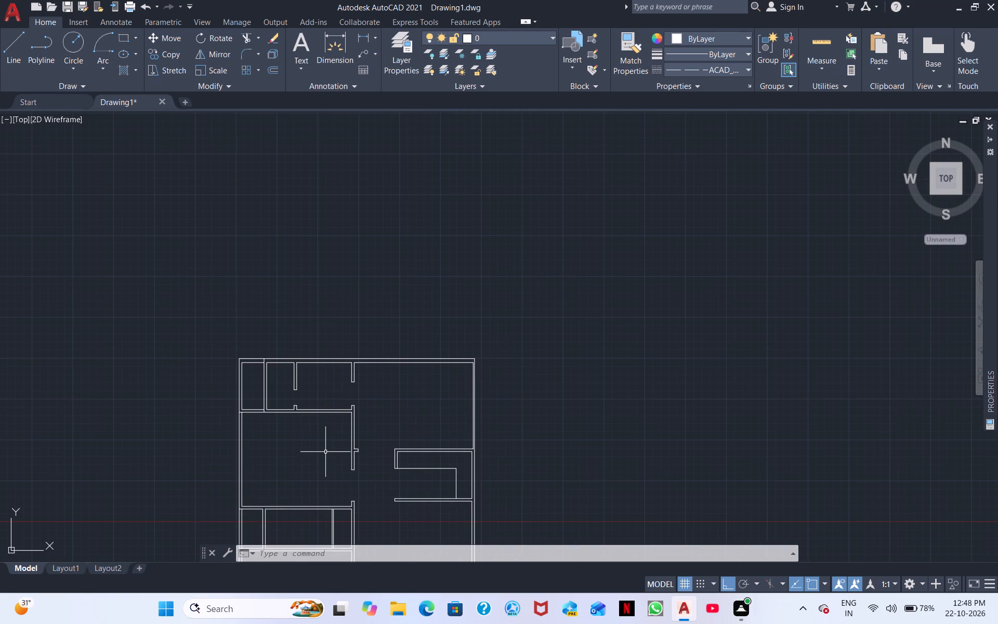
scroll(363, 442, "up", 3)
middle_click_drag(364, 441, 364, 450)
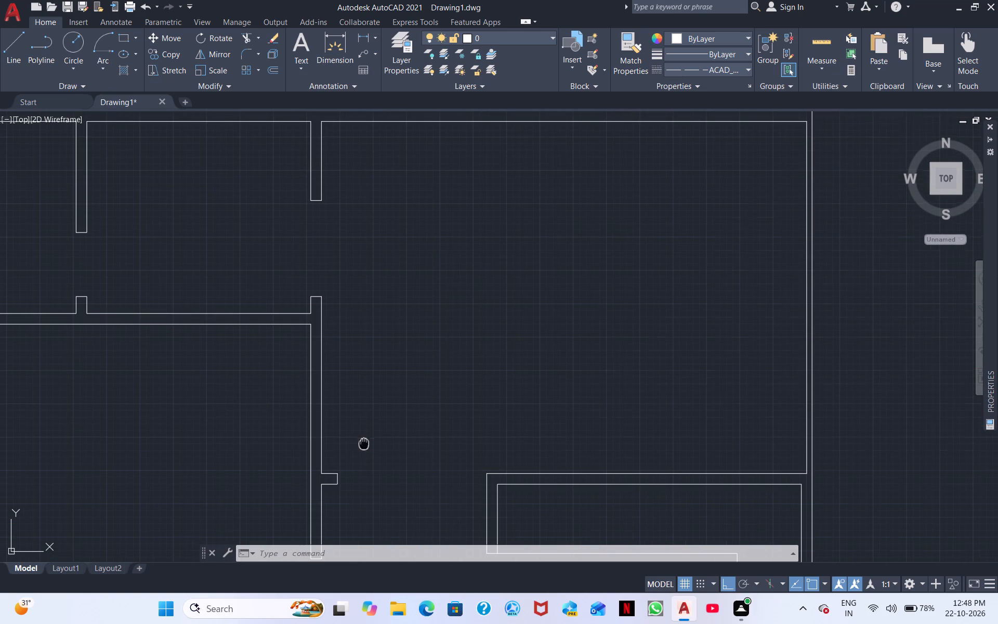
middle_click_drag(364, 450, 364, 488)
scroll(362, 431, "down", 2)
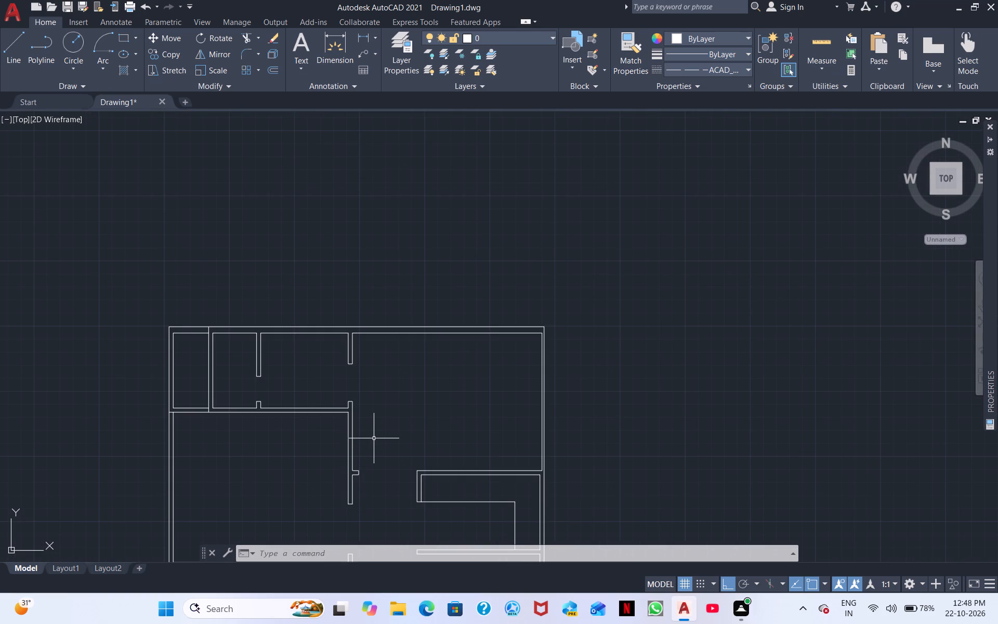
scroll(319, 392, "down", 1)
scroll(318, 392, "up", 1)
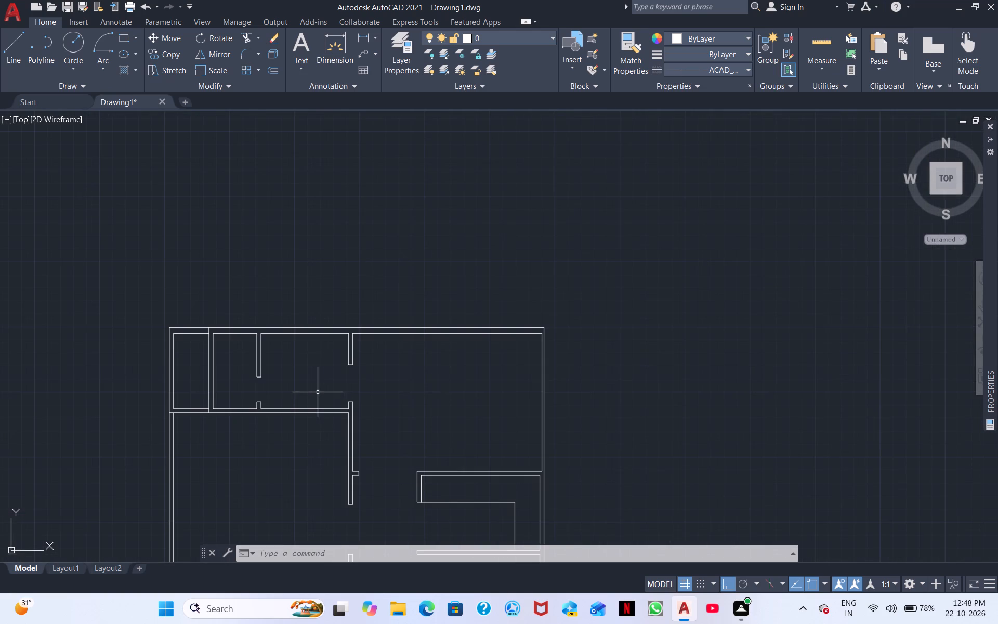
scroll(292, 397, "down", 1)
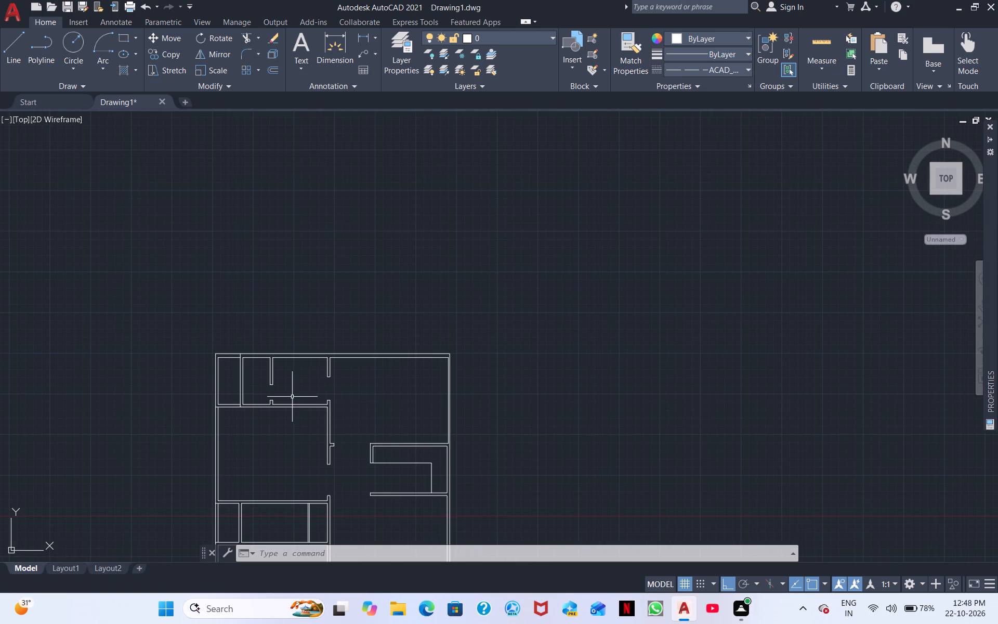
middle_click_drag(297, 412, 309, 365)
scroll(295, 456, "down", 1)
middle_click_drag(312, 504, 350, 377)
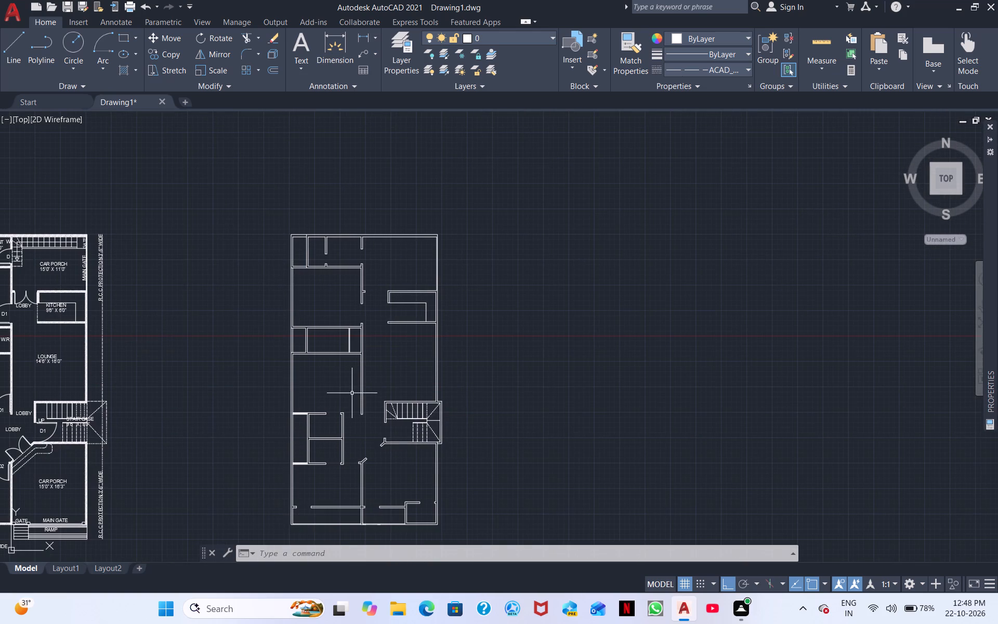
scroll(340, 360, "up", 1)
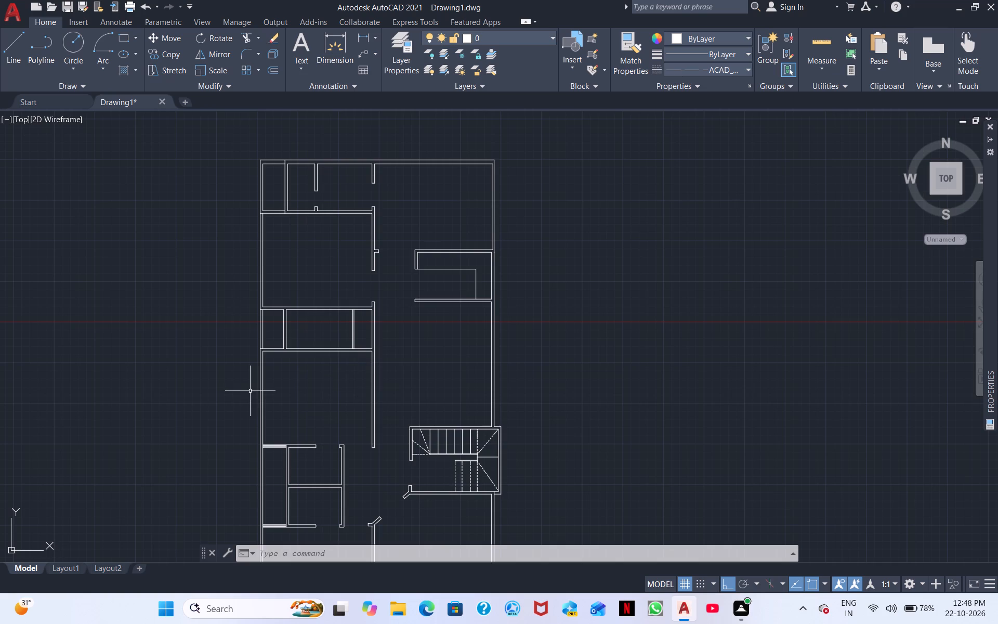
middle_click_drag(270, 394, 634, 452)
middle_click_drag(454, 439, 654, 444)
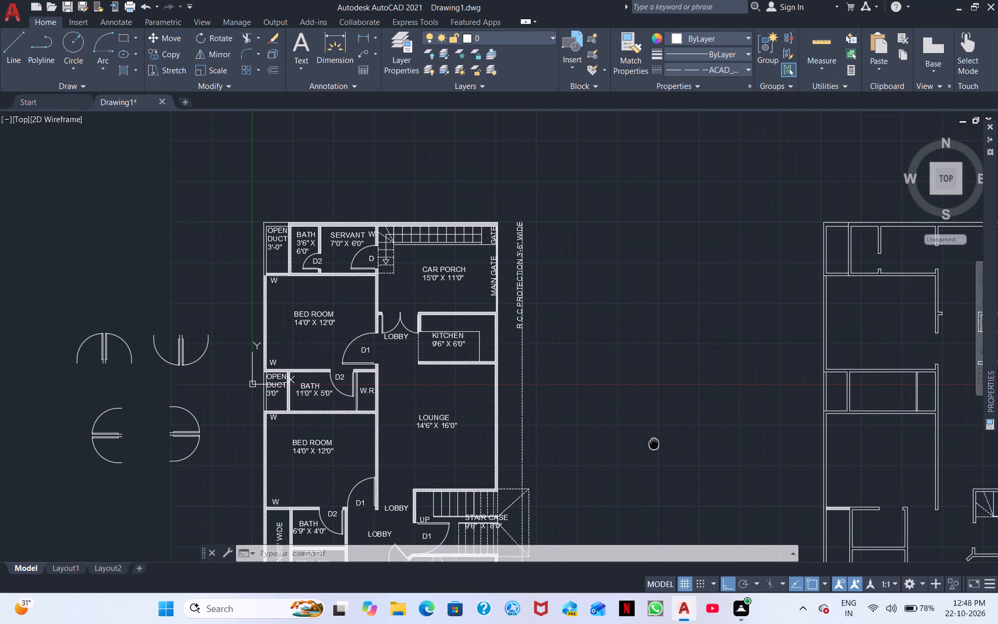
middle_click_drag(654, 444, 655, 444)
middle_click_drag(655, 444, 369, 412)
middle_click_drag(547, 422, 500, 421)
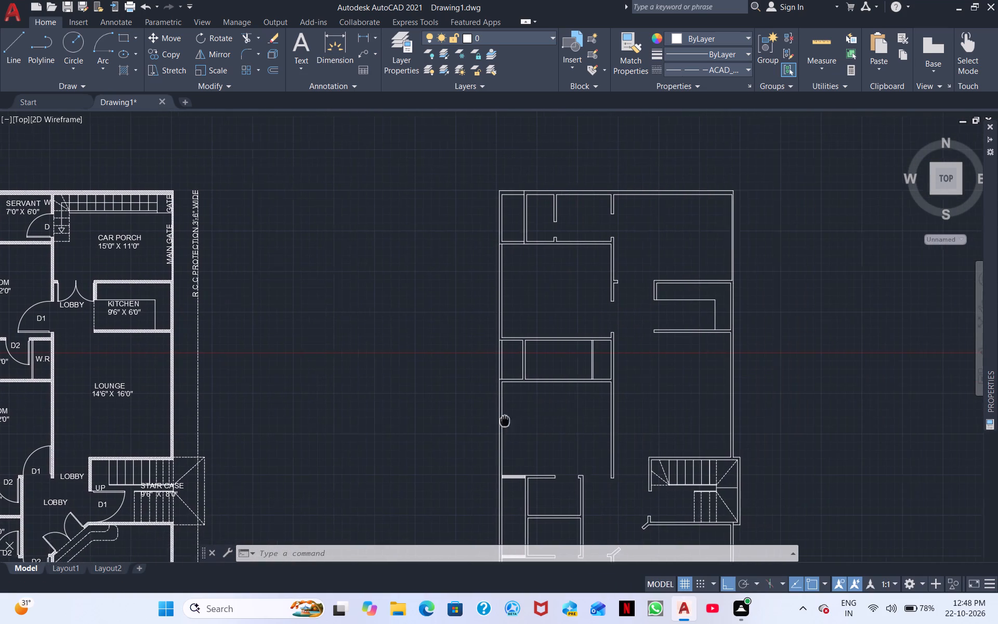
middle_click_drag(500, 421, 286, 384)
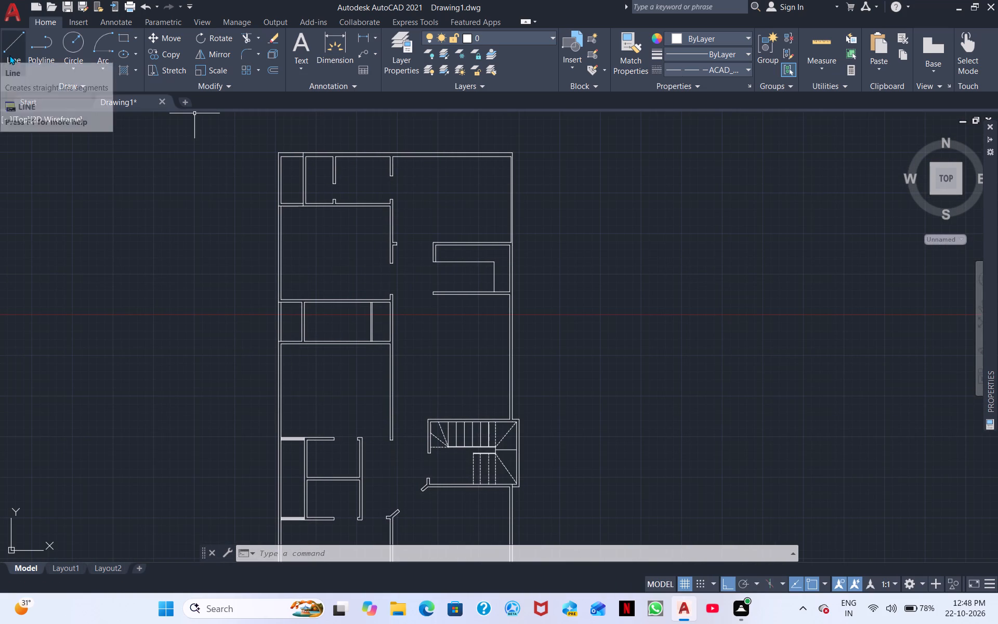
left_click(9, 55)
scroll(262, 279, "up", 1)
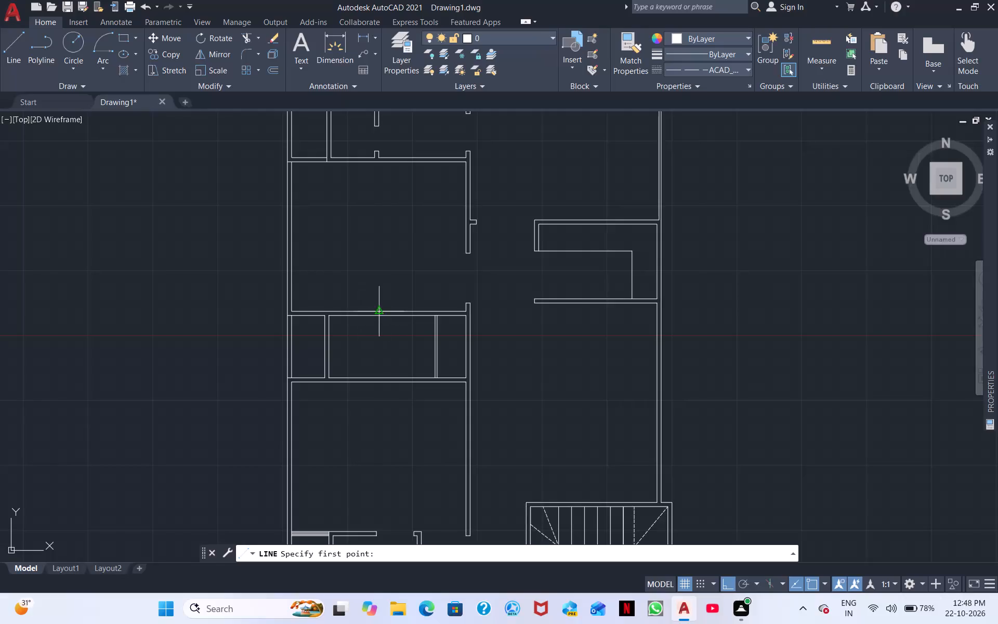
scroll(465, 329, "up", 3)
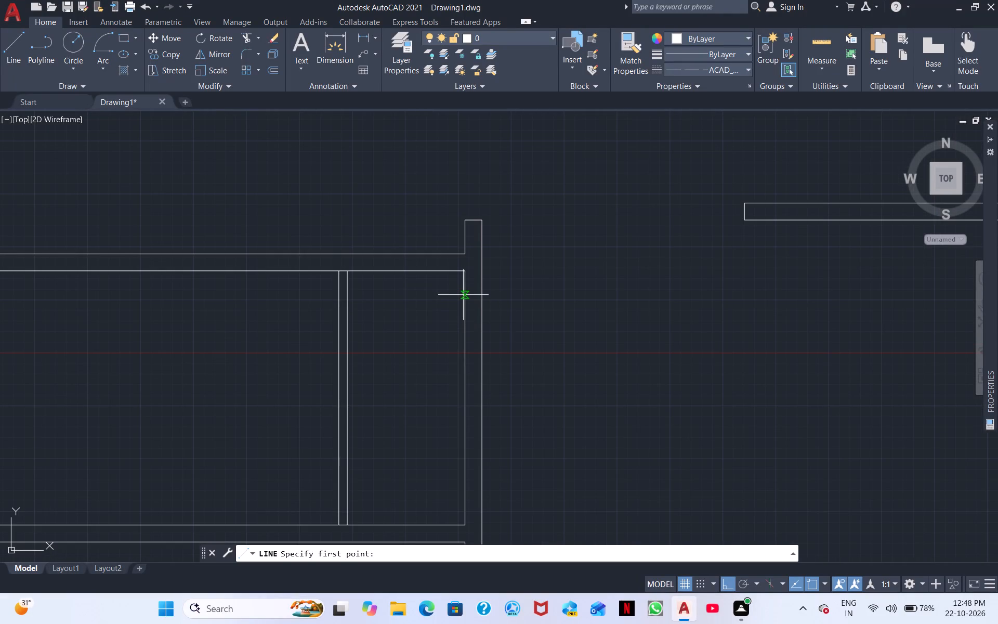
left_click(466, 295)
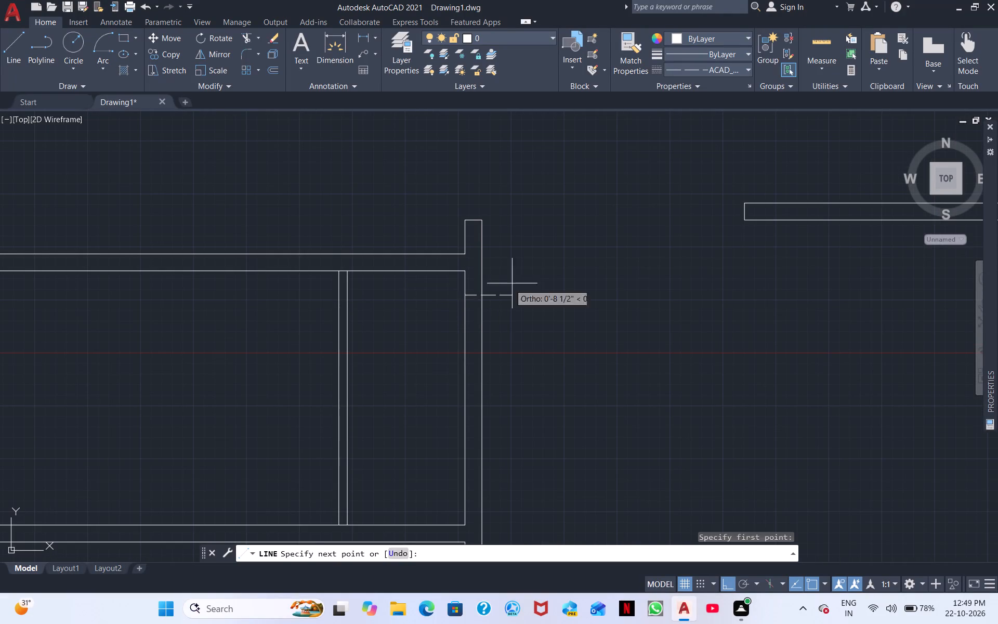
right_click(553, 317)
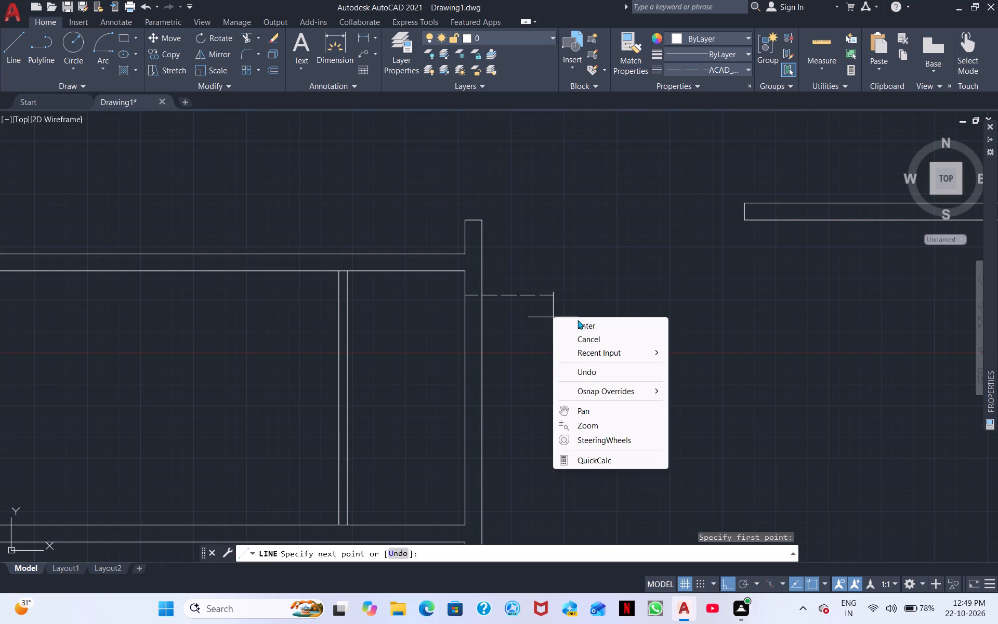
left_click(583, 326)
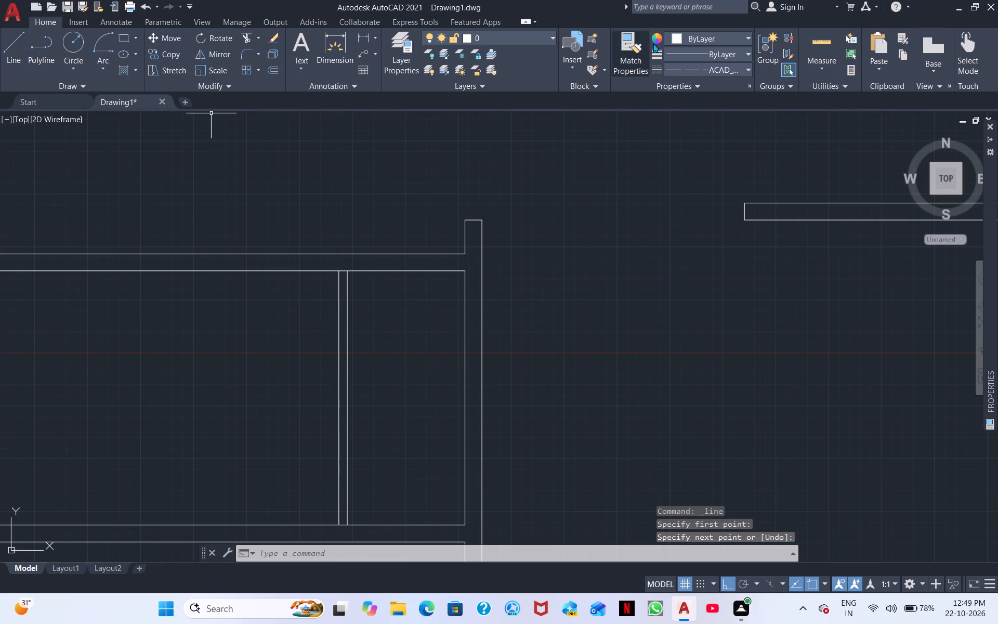
Set the linetype to ByLayer and draw a short horizontal line across the middle bath block's right wall, just below its upper corner.
left_click(707, 72)
left_click(702, 88)
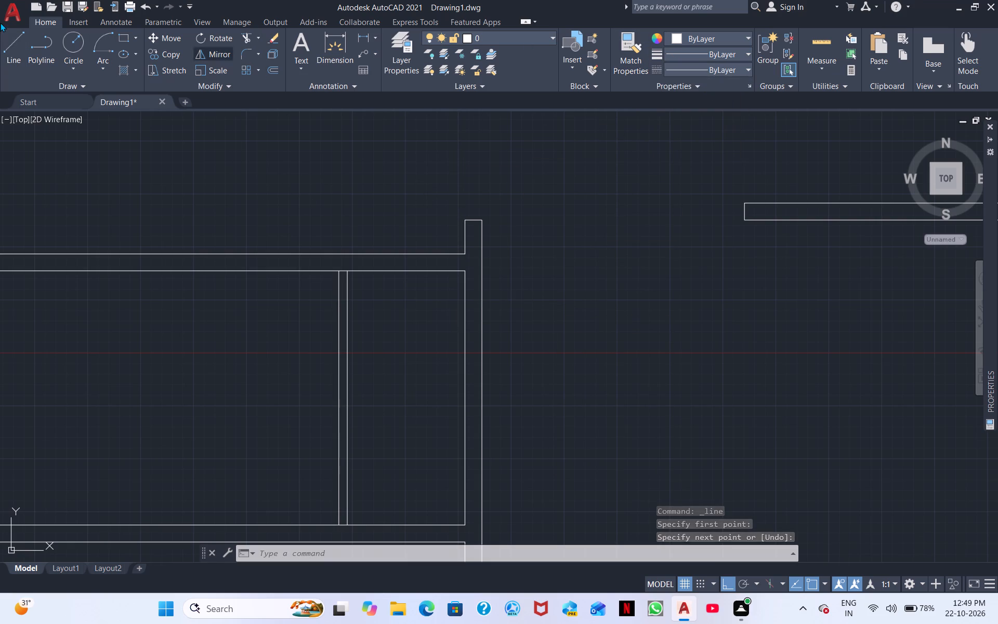
left_click(5, 45)
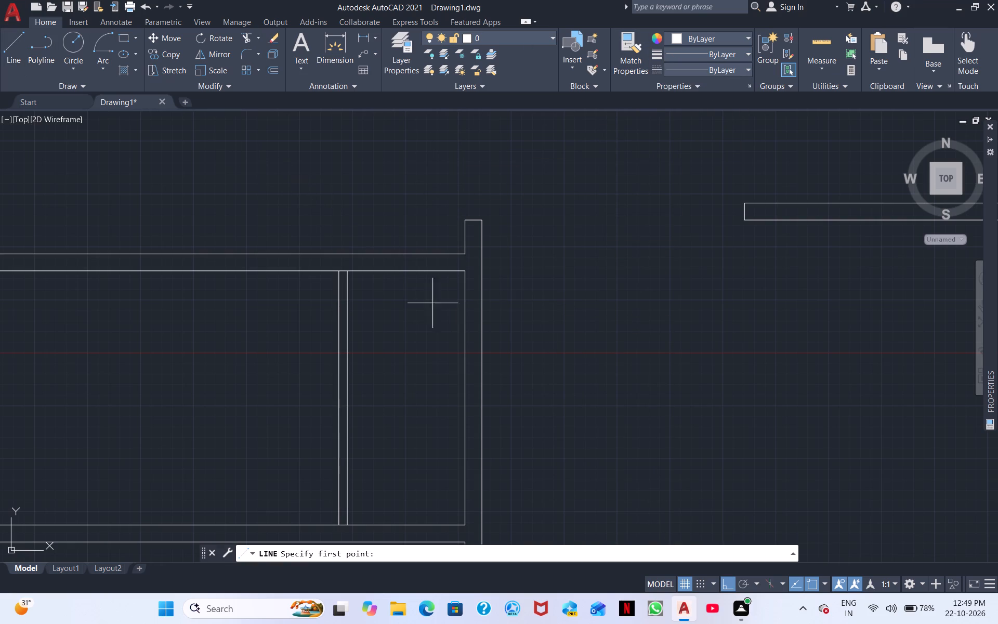
left_click(467, 298)
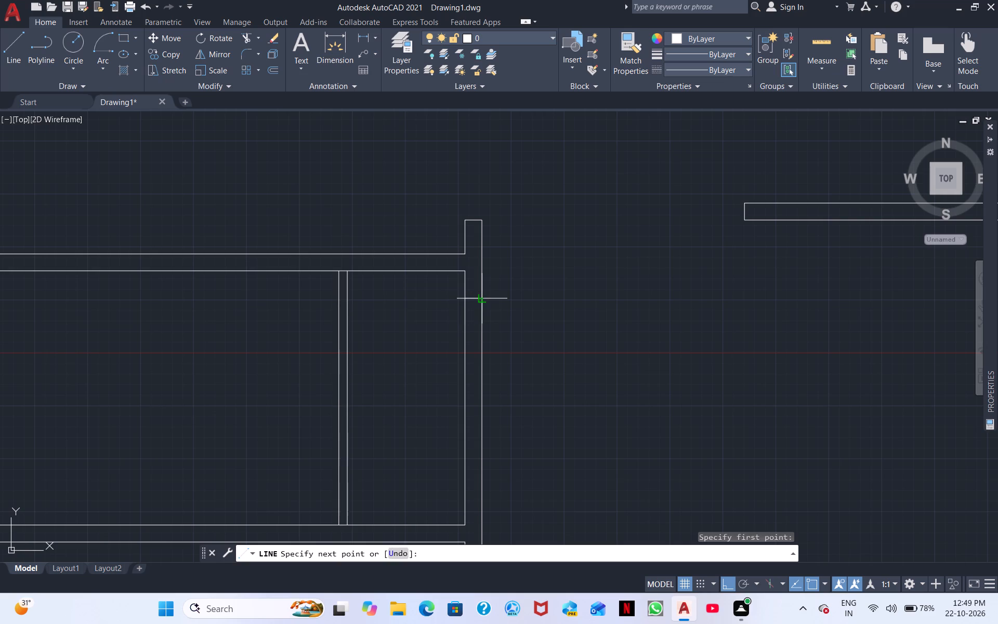
left_click(483, 299)
right_click(512, 317)
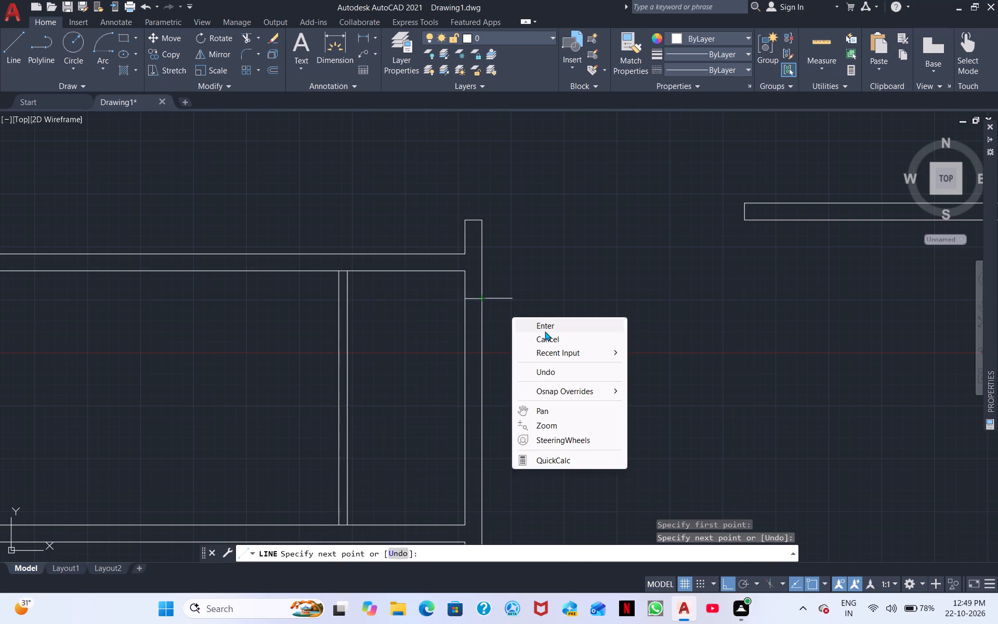
left_click(546, 324)
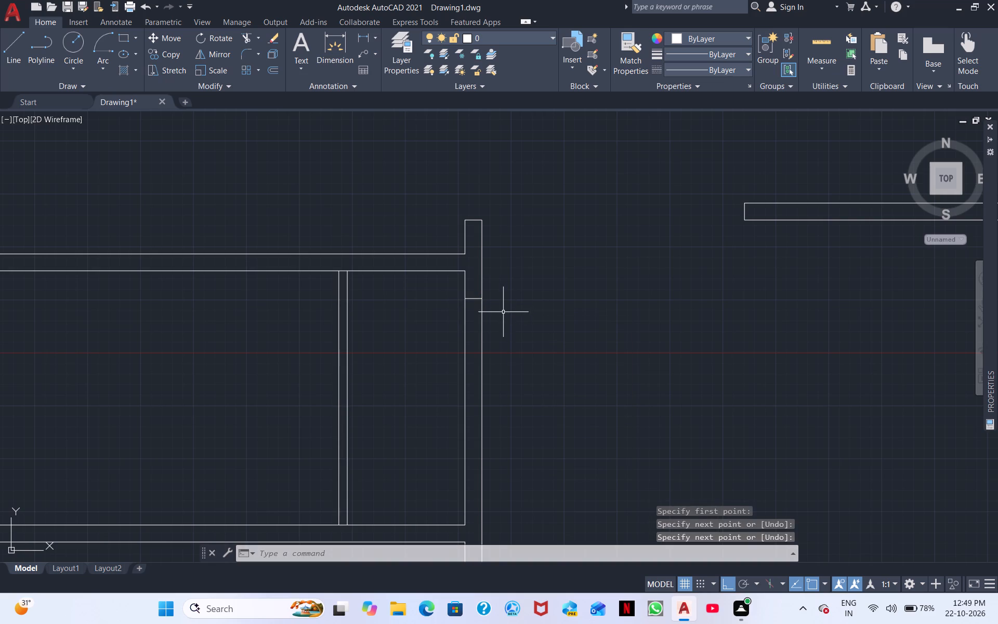
Extend that line a little outside the wall, continue 3' downward, and return across the wall to its inner face.
middle_click_drag(511, 348, 539, 198)
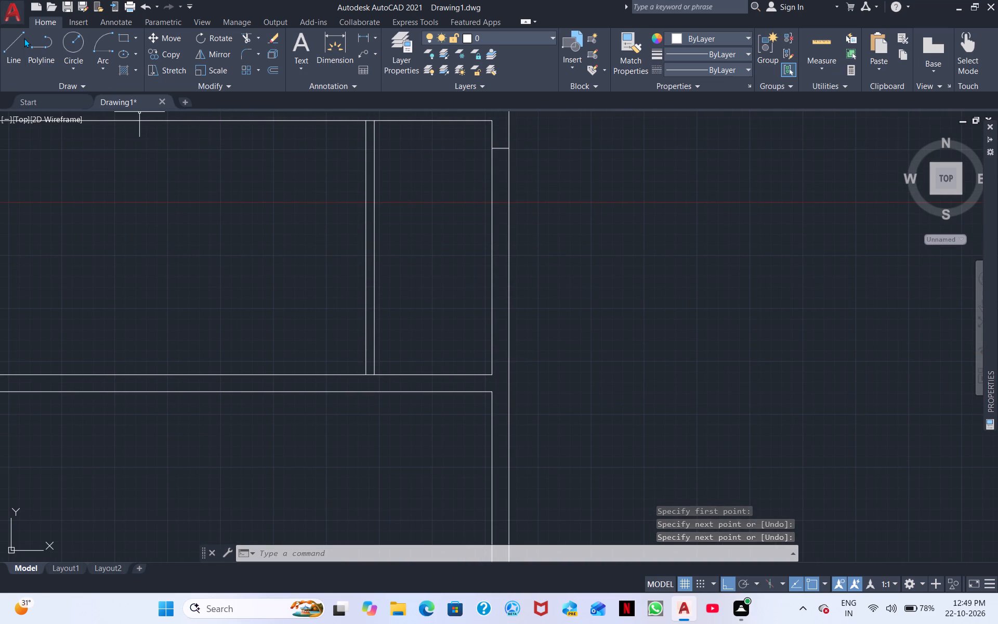
left_click(26, 40)
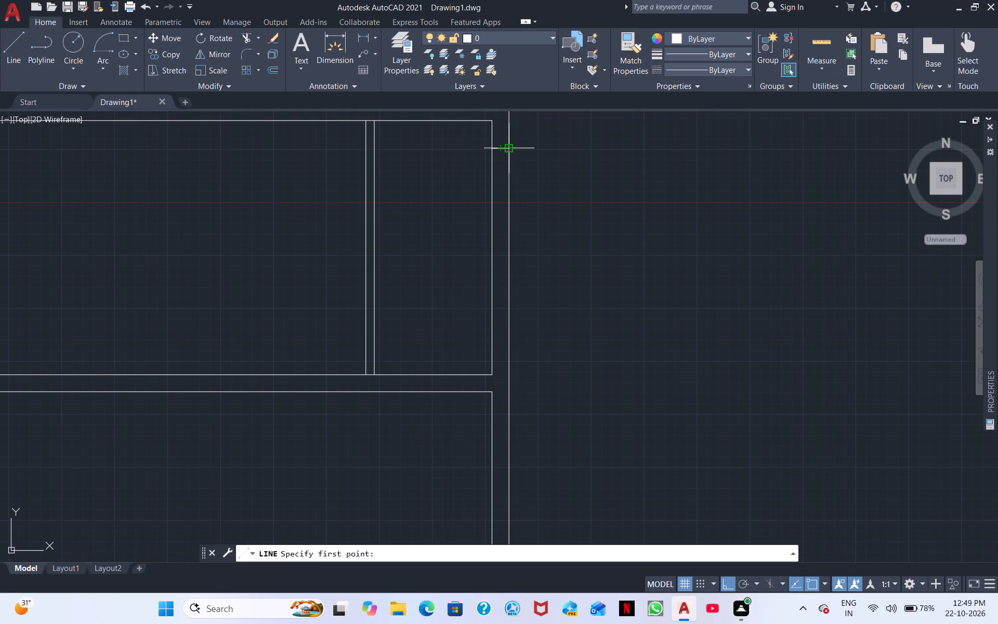
left_click(510, 150)
left_click(551, 155)
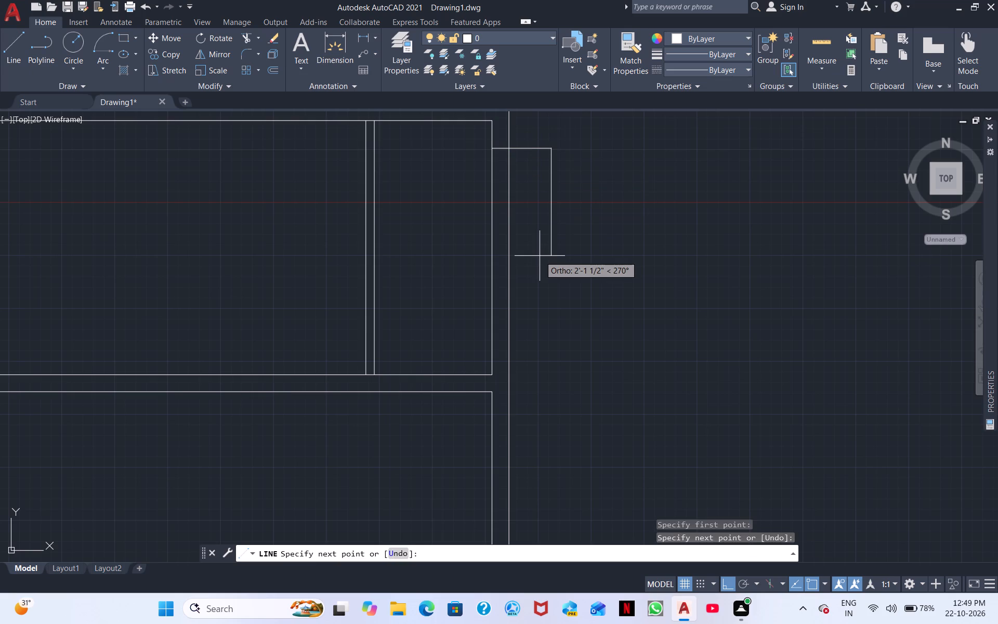
type("3'")
key("Return")
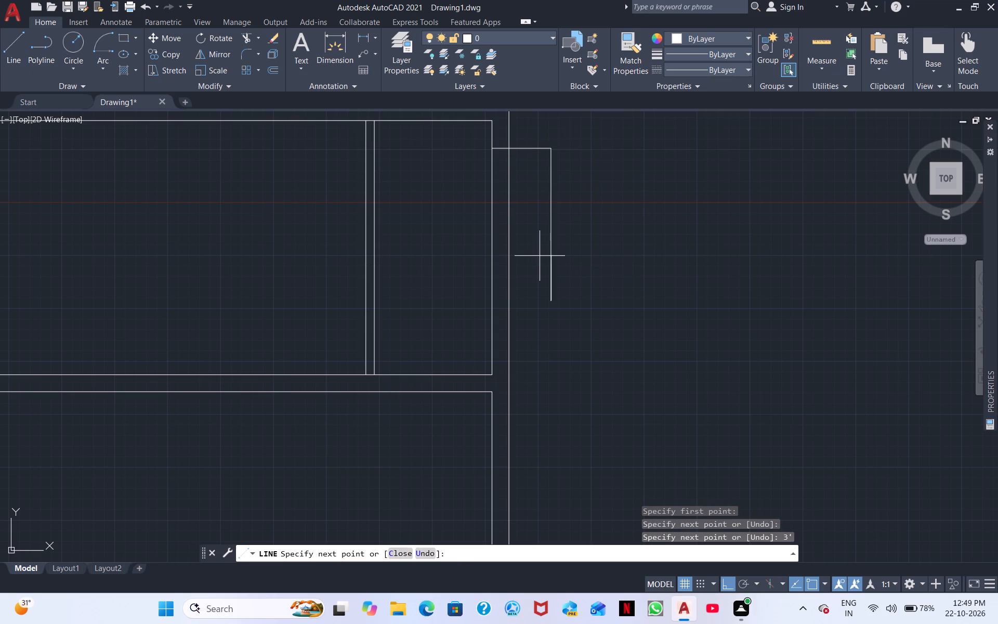
left_click(509, 303)
left_click(486, 300)
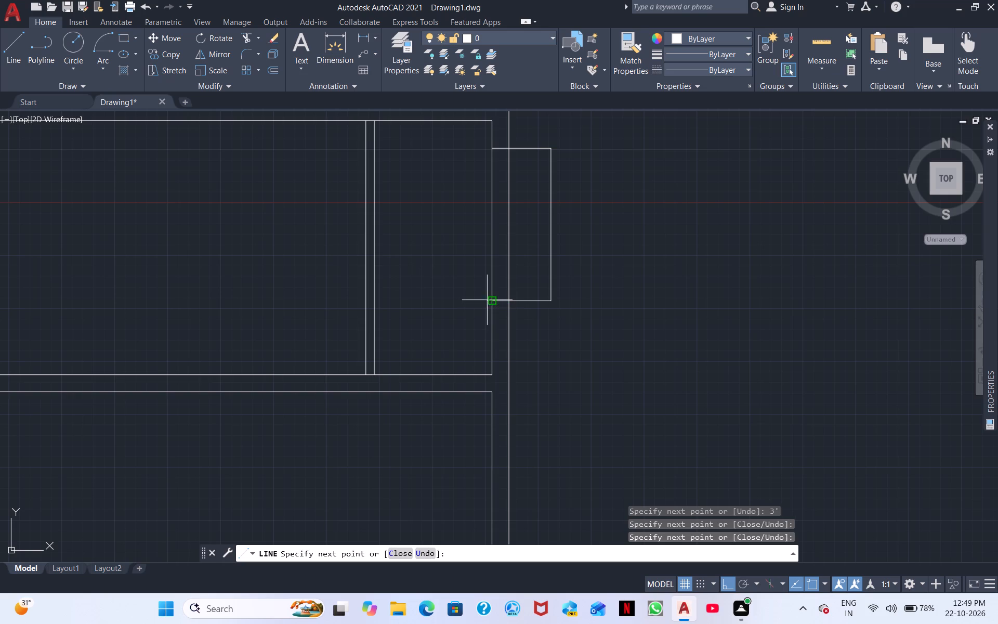
right_click(479, 330)
left_click(523, 339)
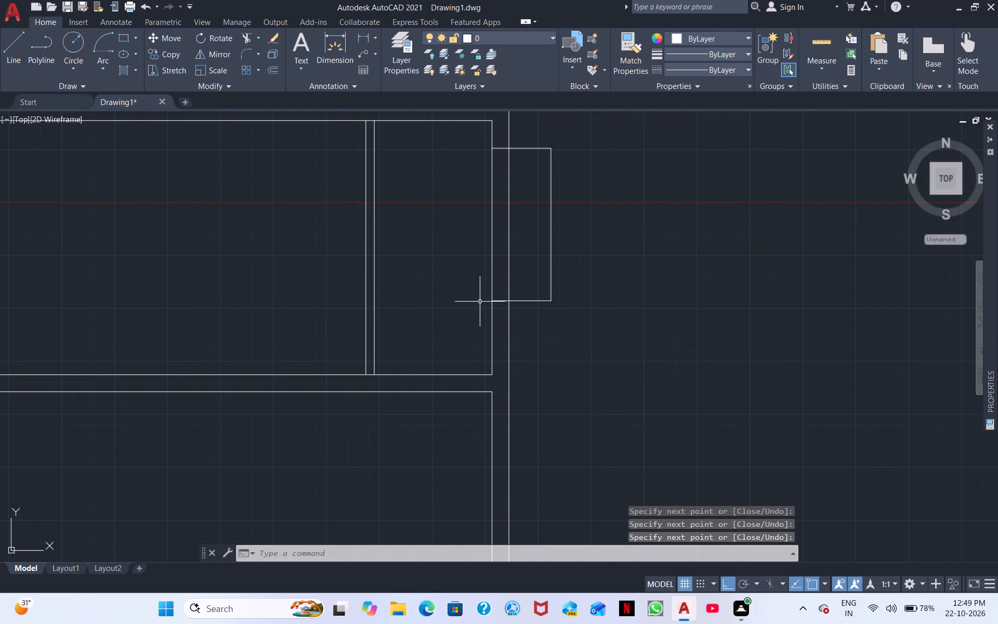
Move the thin double-line partition from the middle bath block straight up to the top wall's inner face, between the upper room's two wall stubs.
middle_click_drag(419, 304, 430, 311)
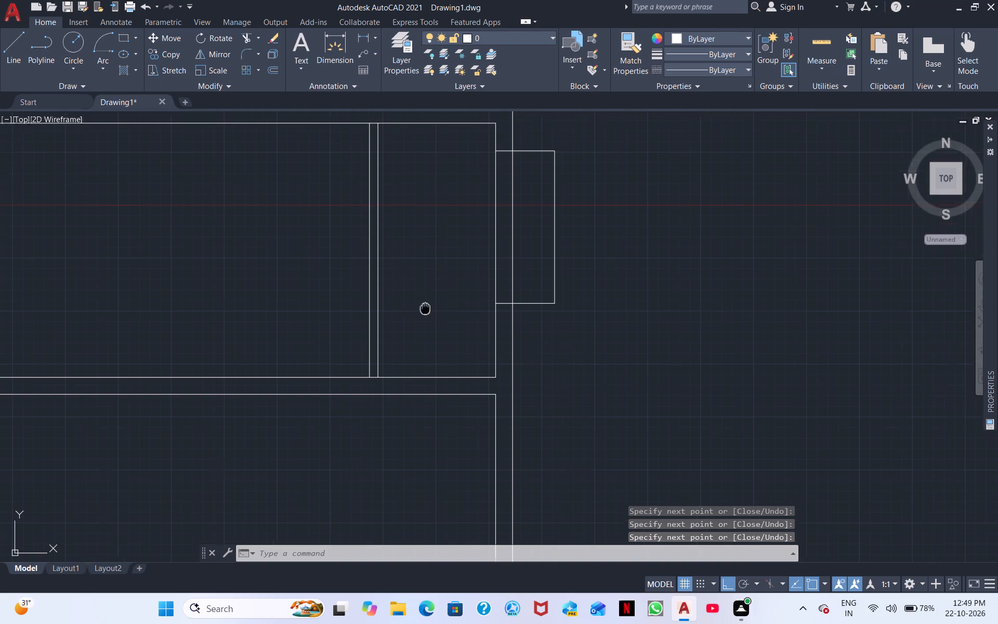
middle_click_drag(430, 311, 626, 325)
scroll(648, 321, "down", 1)
left_click_drag(619, 347, 621, 352)
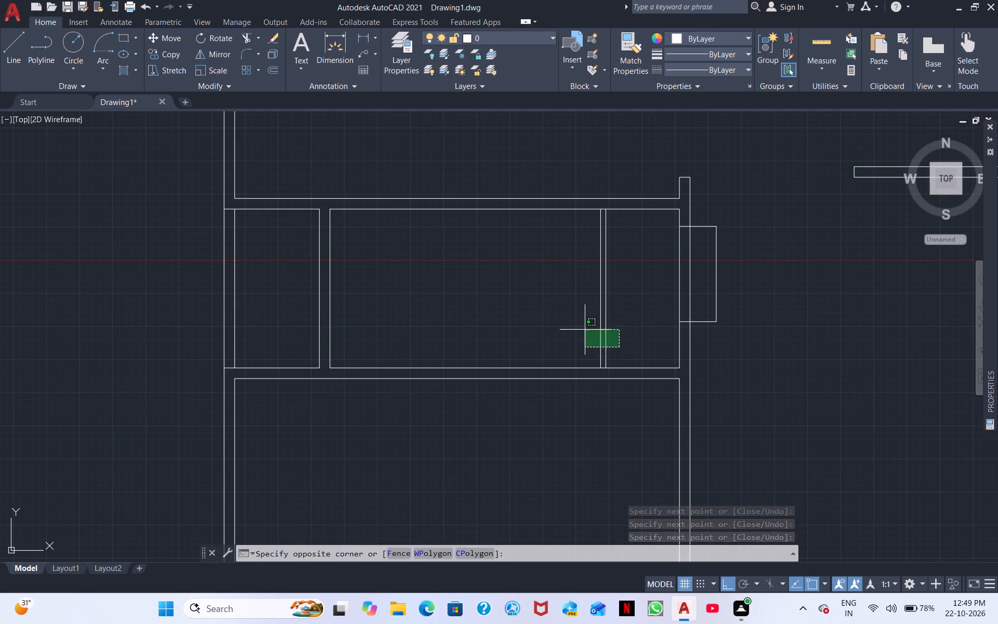
left_click(579, 301)
right_click(575, 302)
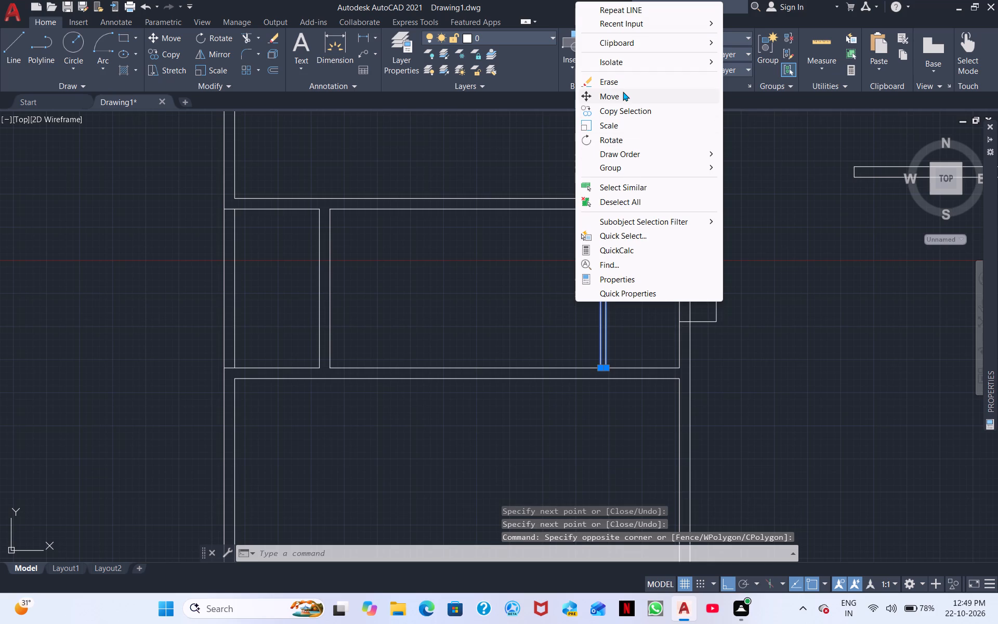
left_click(623, 92)
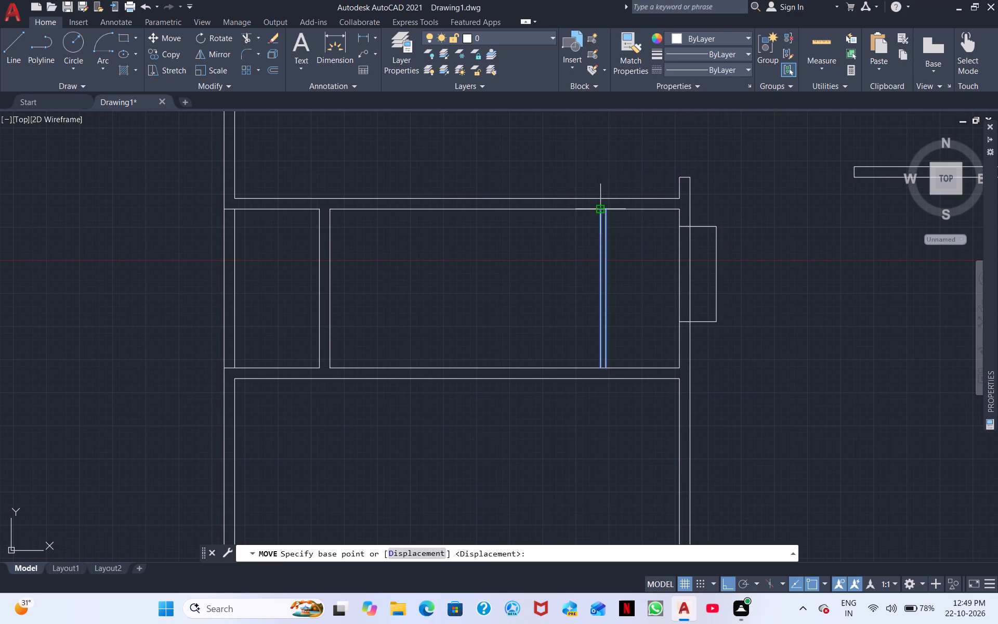
scroll(603, 212, "up", 2)
left_click(605, 205)
scroll(609, 198, "down", 4)
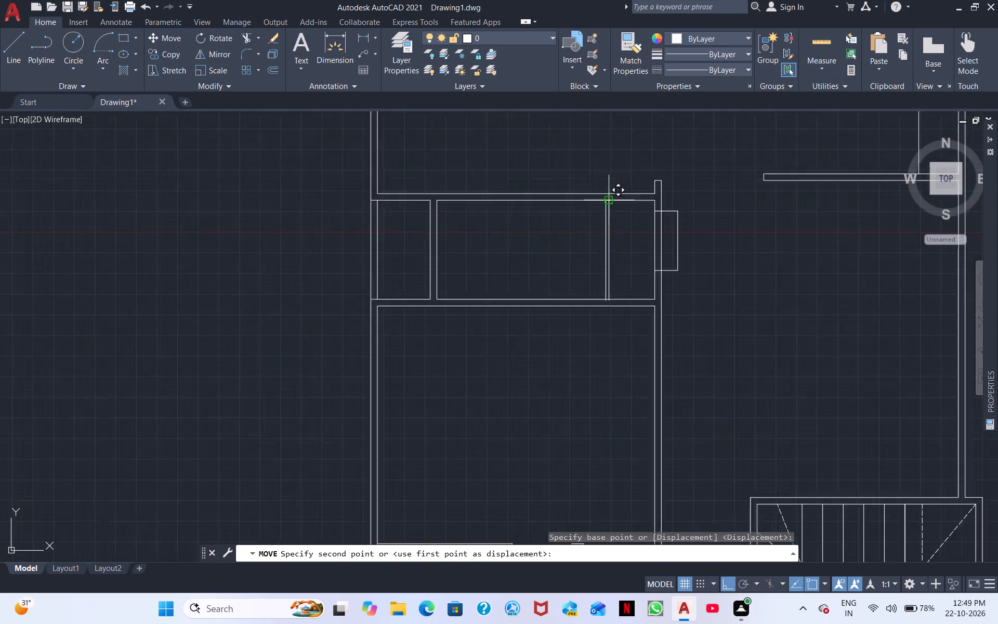
scroll(605, 223, "down", 2)
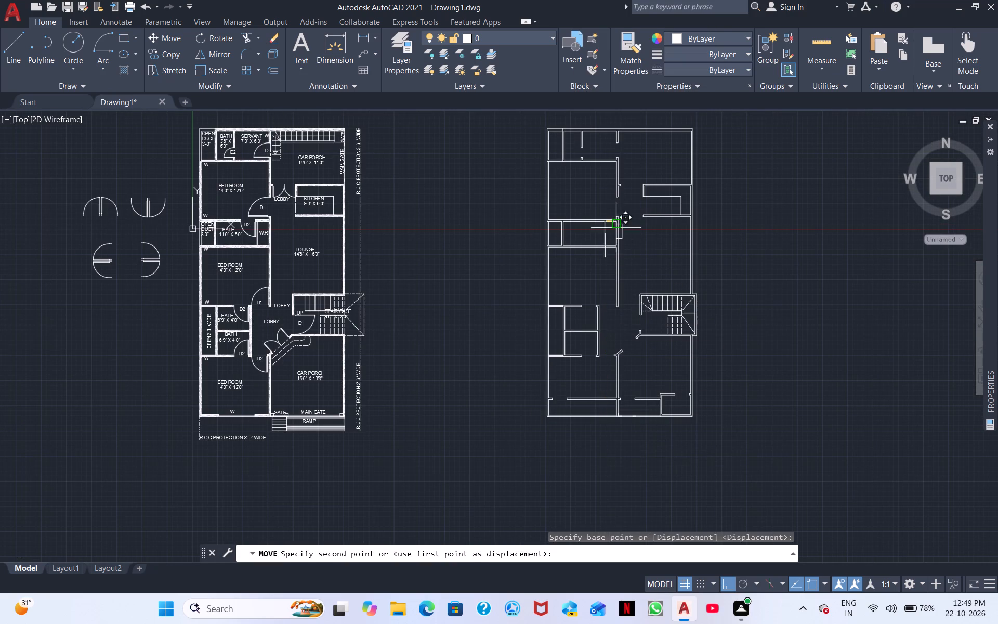
middle_click_drag(594, 146, 515, 332)
scroll(510, 326, "up", 1)
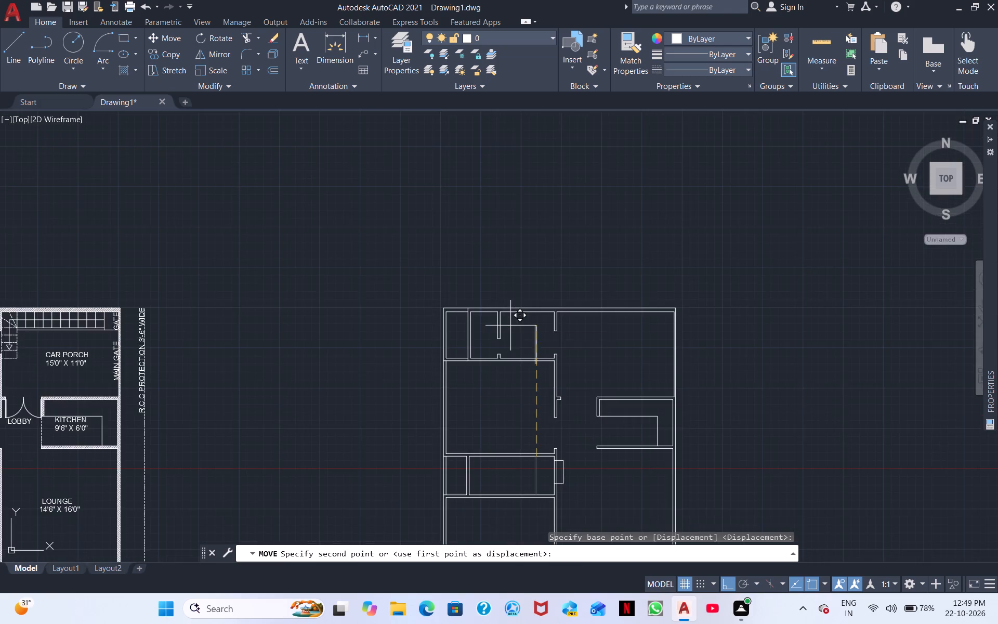
scroll(511, 325, "up", 3)
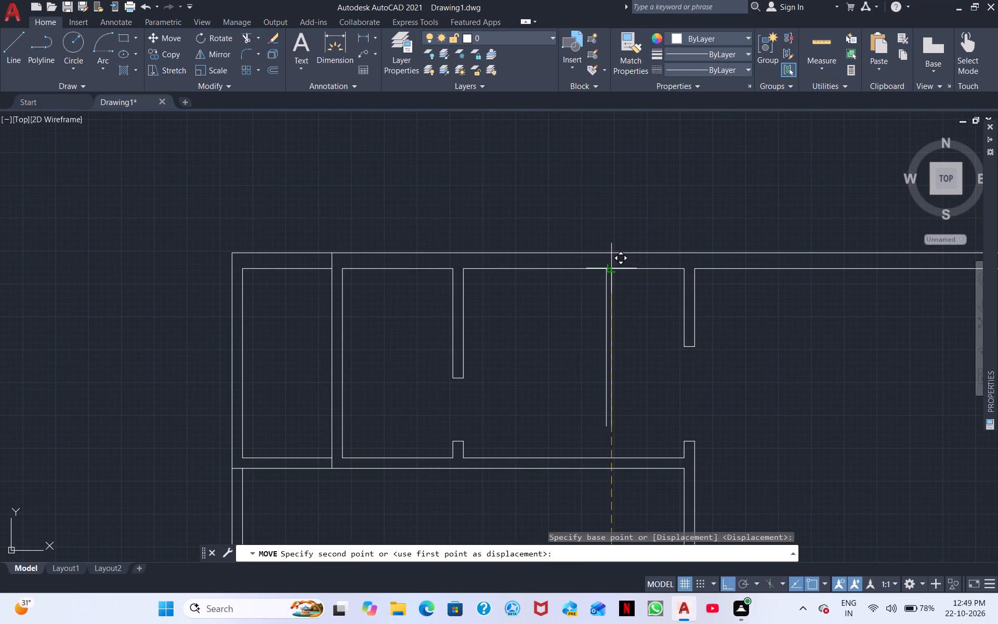
left_click(612, 270)
right_click(636, 359)
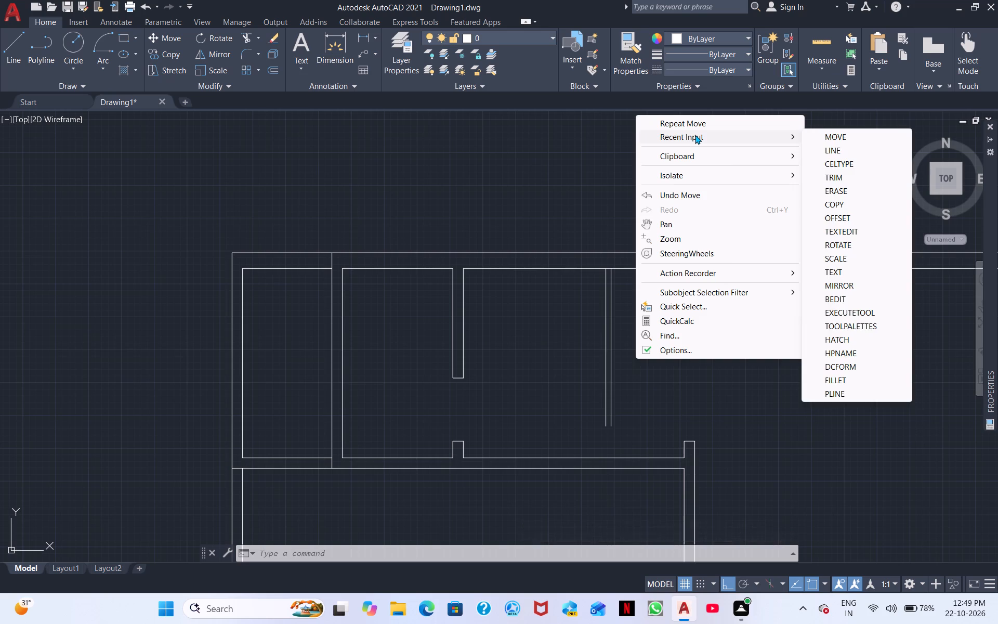
Close the opening in the upper room's right wall by extending both wall faces across it and trimming away the two end lines.
left_click(844, 177)
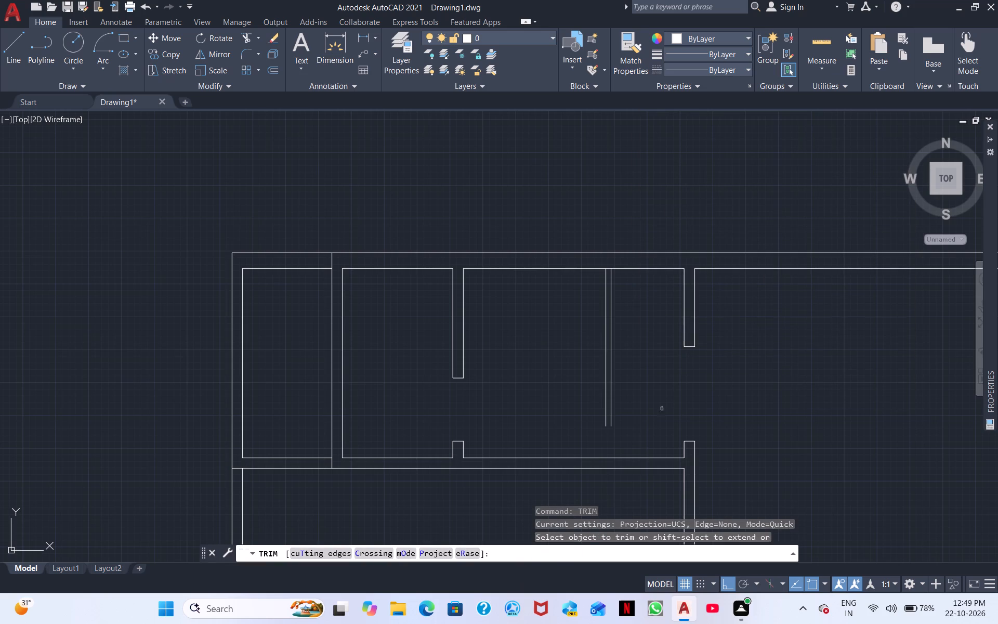
left_click(695, 456, "shift")
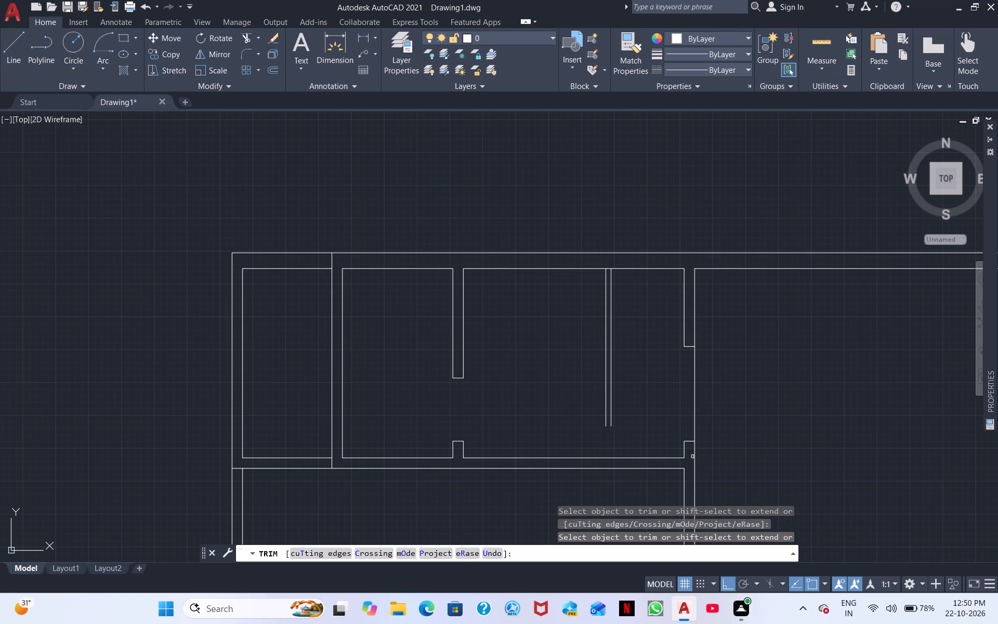
left_click(684, 450, "shift")
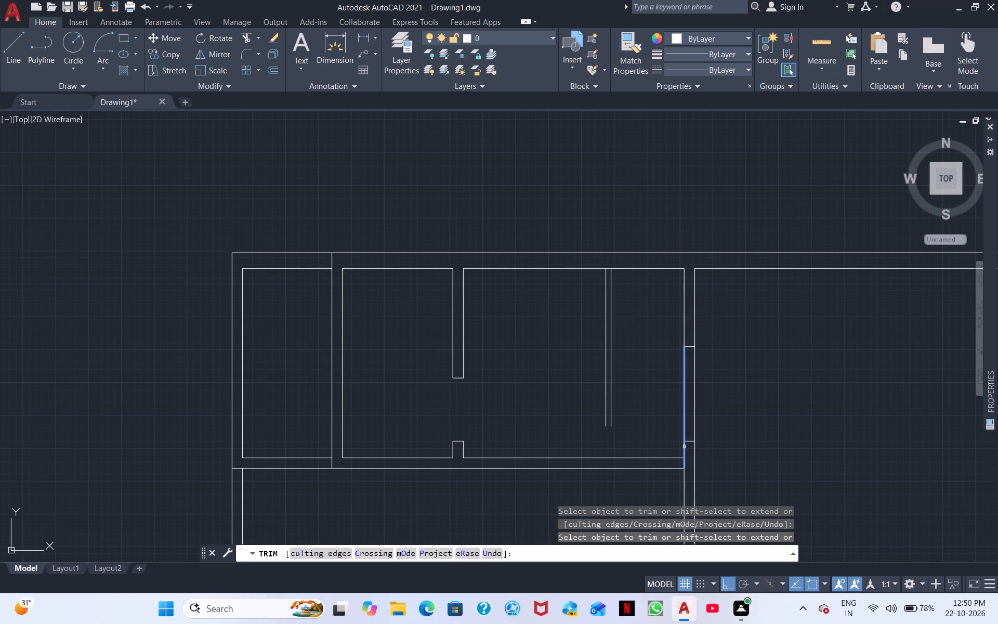
left_click(684, 447, "shift")
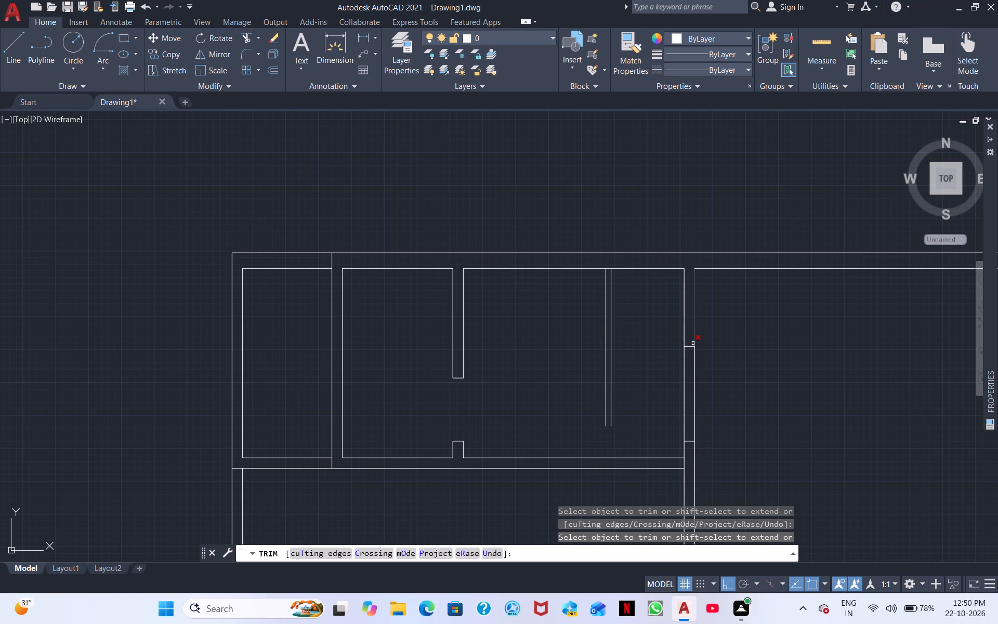
left_click(688, 345)
left_click(689, 440)
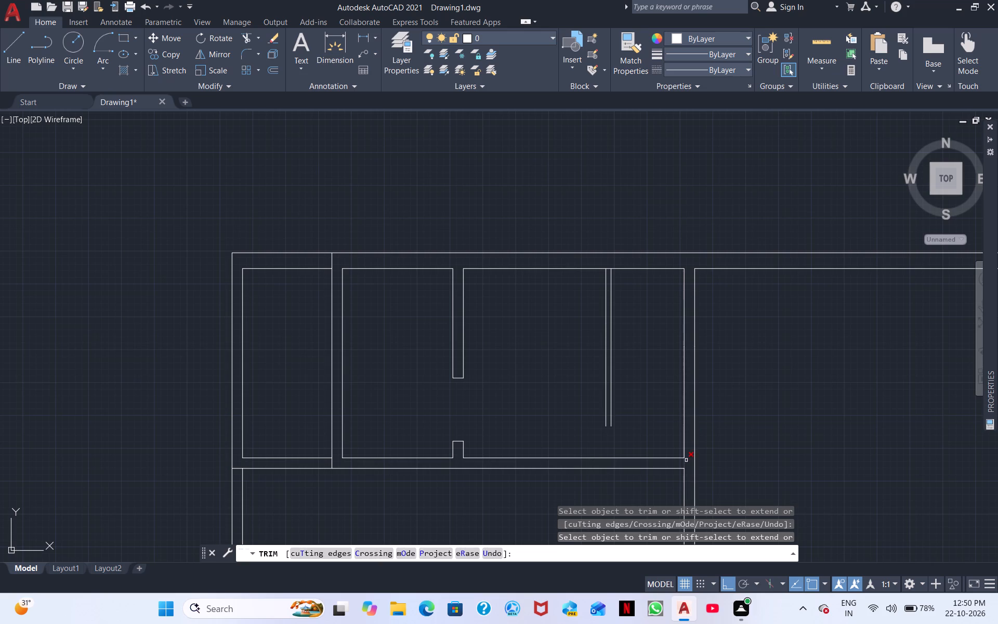
left_click(685, 464)
Extend both lines of the relocated thin partition down to the inner face of the upper room's bottom wall.
left_click(612, 407, "shift")
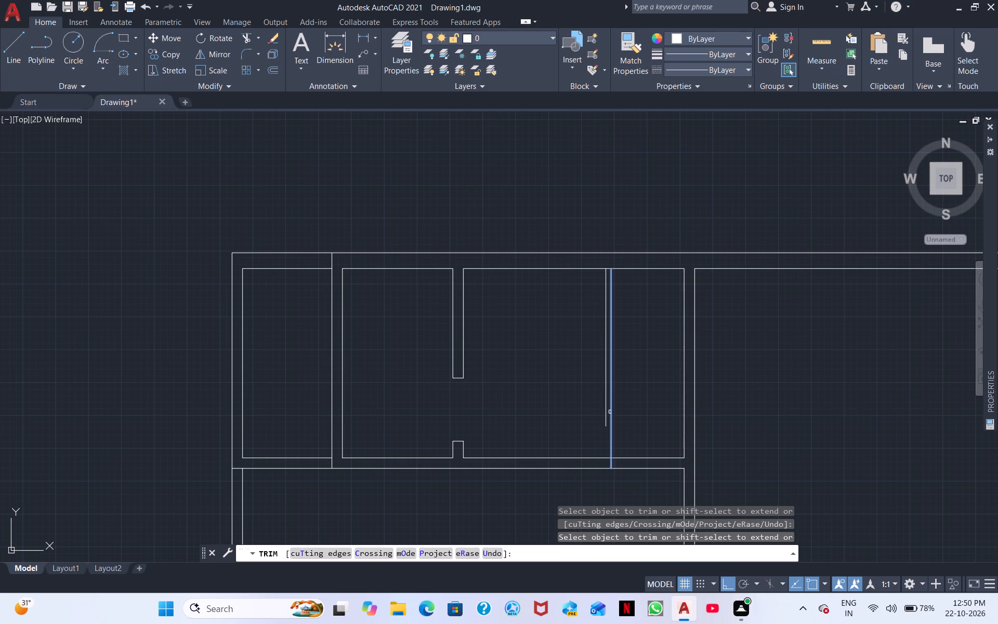
double_click(606, 417, "shift")
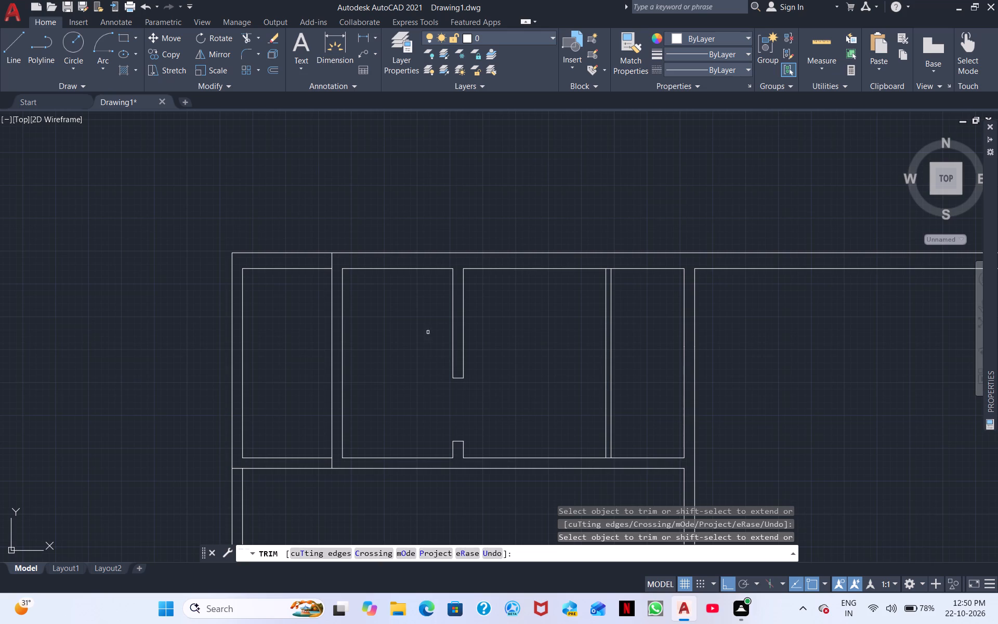
Remove the upper room's two middle wall stubs, making the top and bottom walls' inner faces continuous where the stubs met them.
left_click(439, 267, "shift")
left_click(484, 458, "shift")
left_click_drag(458, 437, 469, 448)
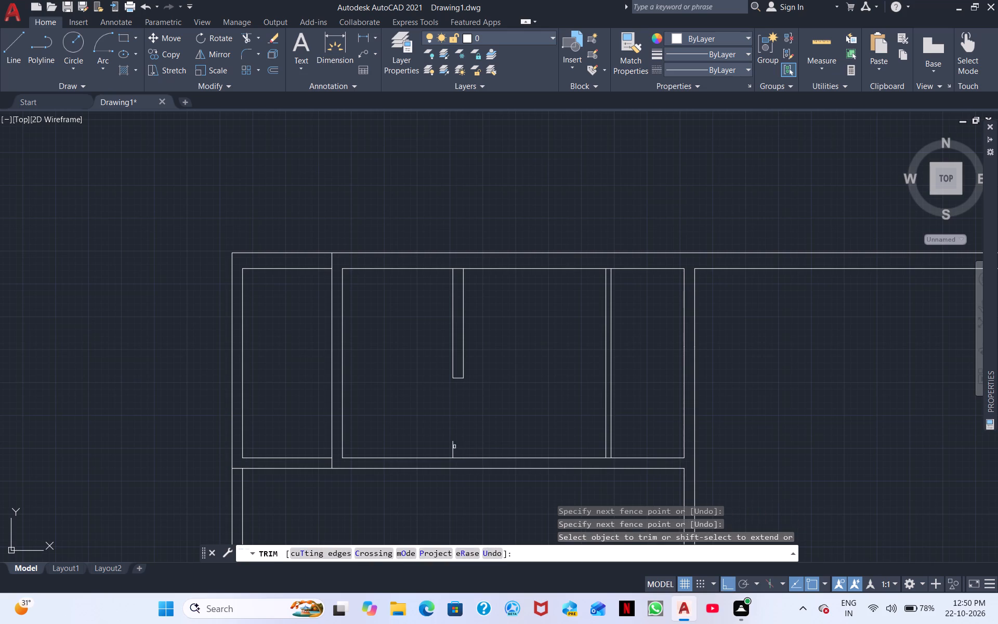
left_click(454, 448)
left_click_drag(441, 333, 452, 331)
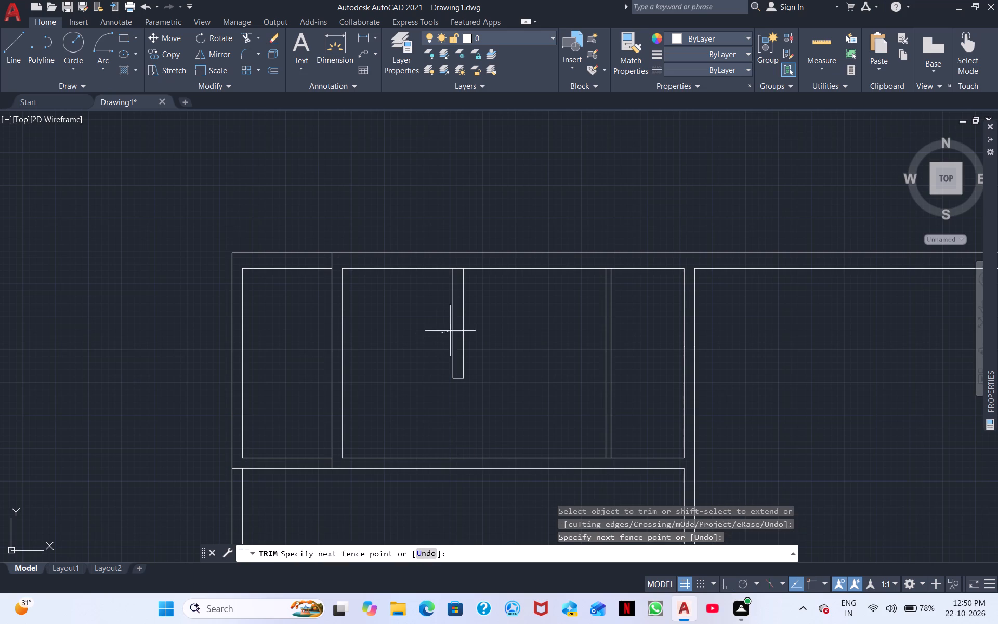
left_click_drag(452, 331, 460, 373)
Trim out the marked opening in the middle bath block's right wall and remove the leftover guide lines outside the wall.
scroll(451, 372, "down", 1)
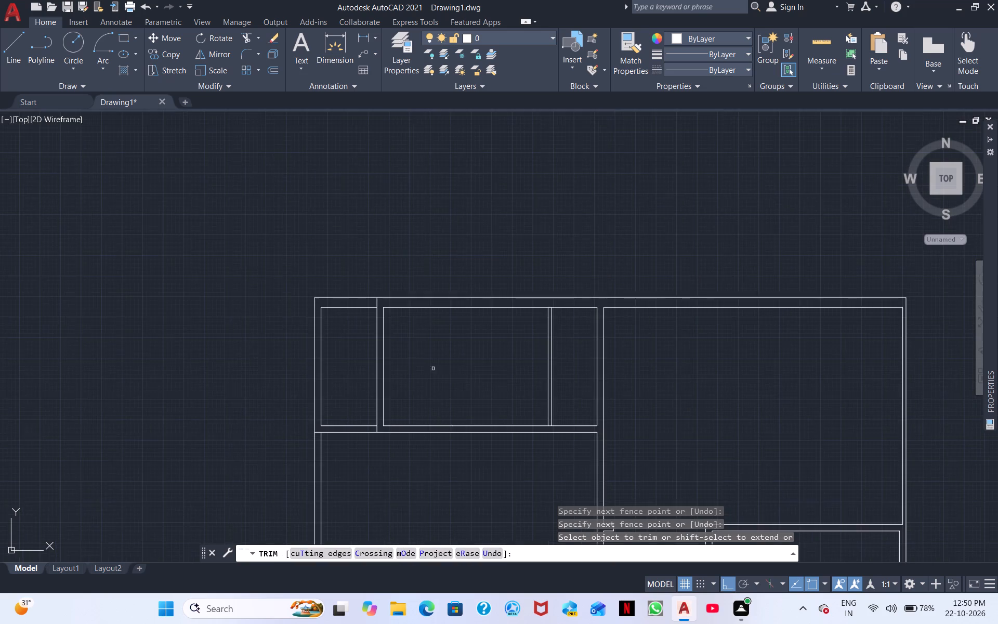
middle_click_drag(405, 361, 492, 374)
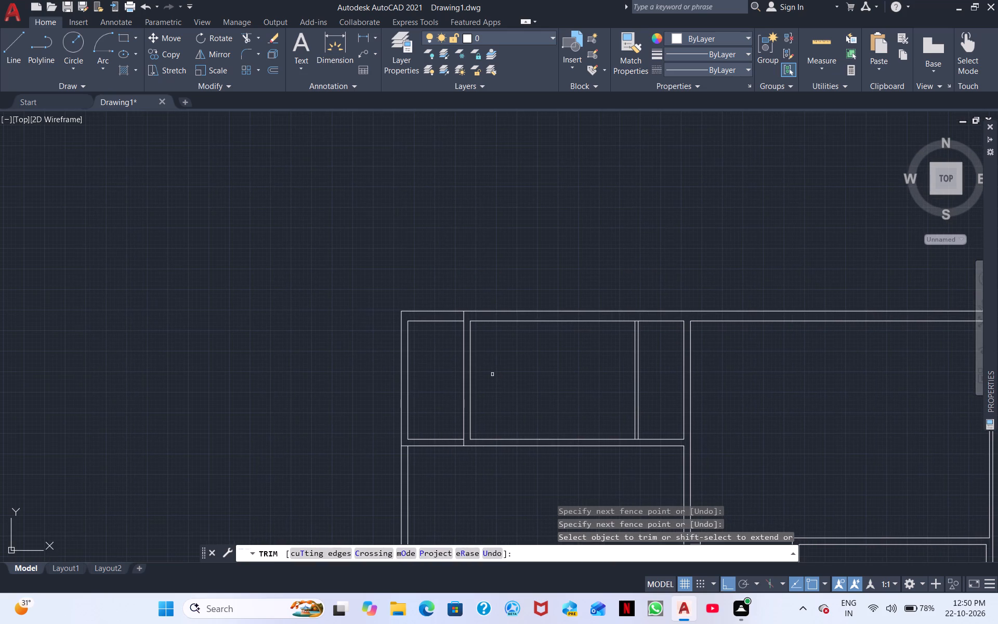
middle_click_drag(516, 404, 460, 317)
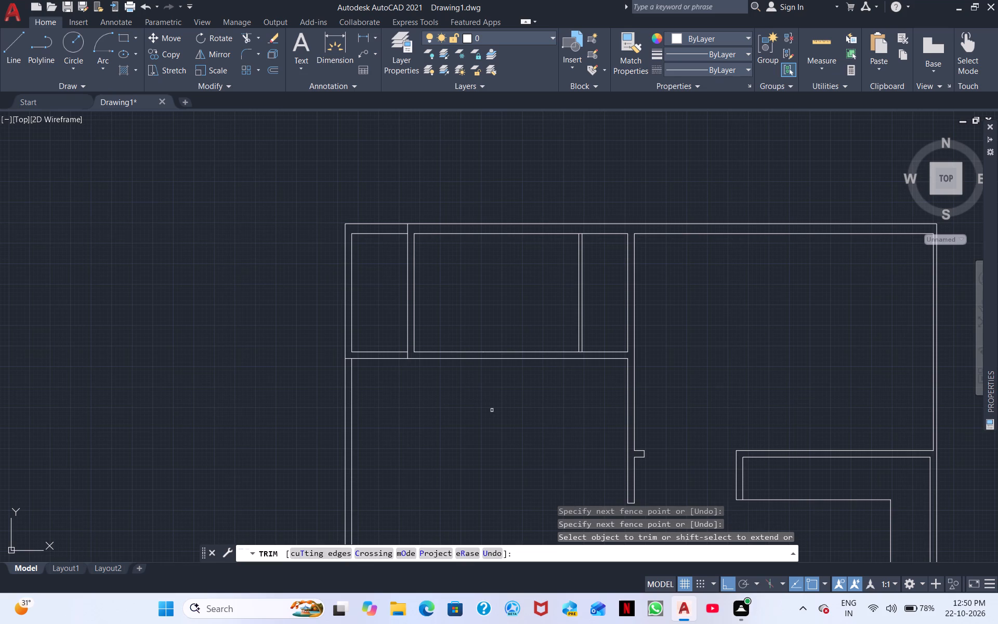
middle_click_drag(490, 423, 413, 432)
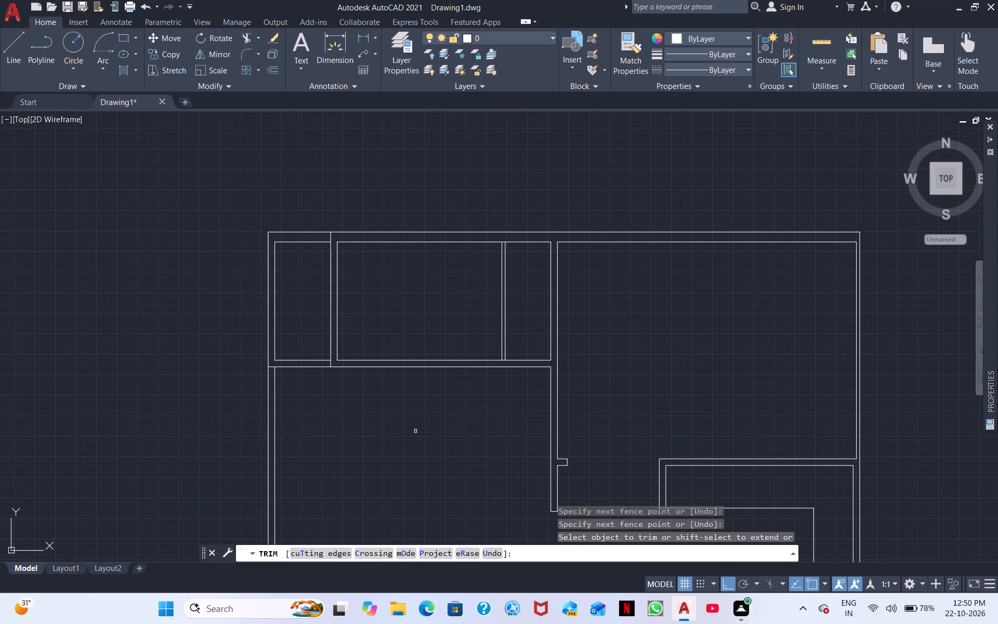
middle_click_drag(452, 426, 423, 368)
middle_click_drag(440, 398, 436, 381)
scroll(424, 423, "down", 1)
middle_click_drag(423, 411, 409, 362)
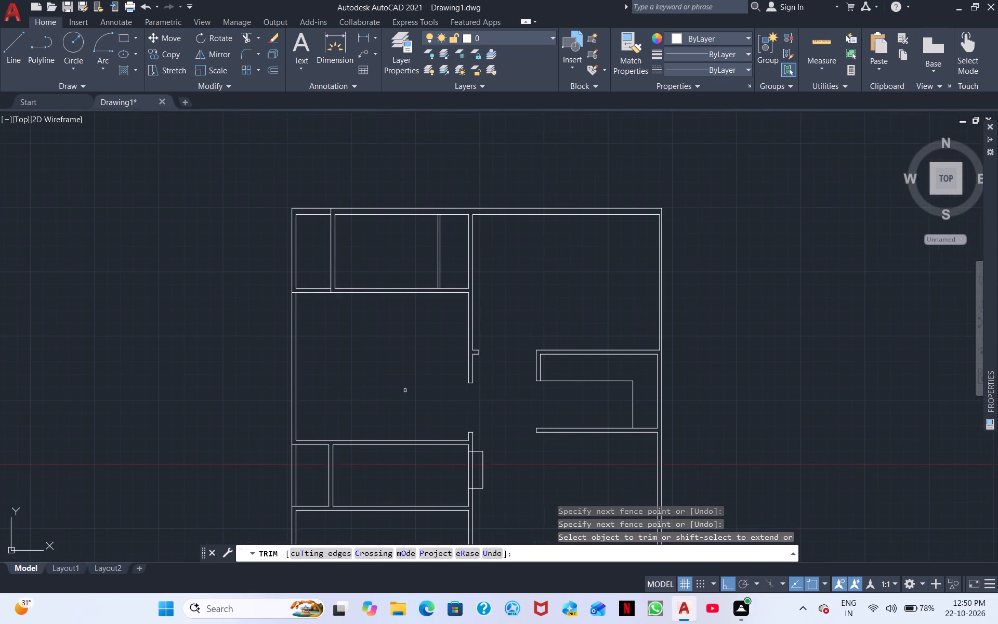
middle_click_drag(405, 391, 416, 339)
middle_click_drag(409, 383, 406, 355)
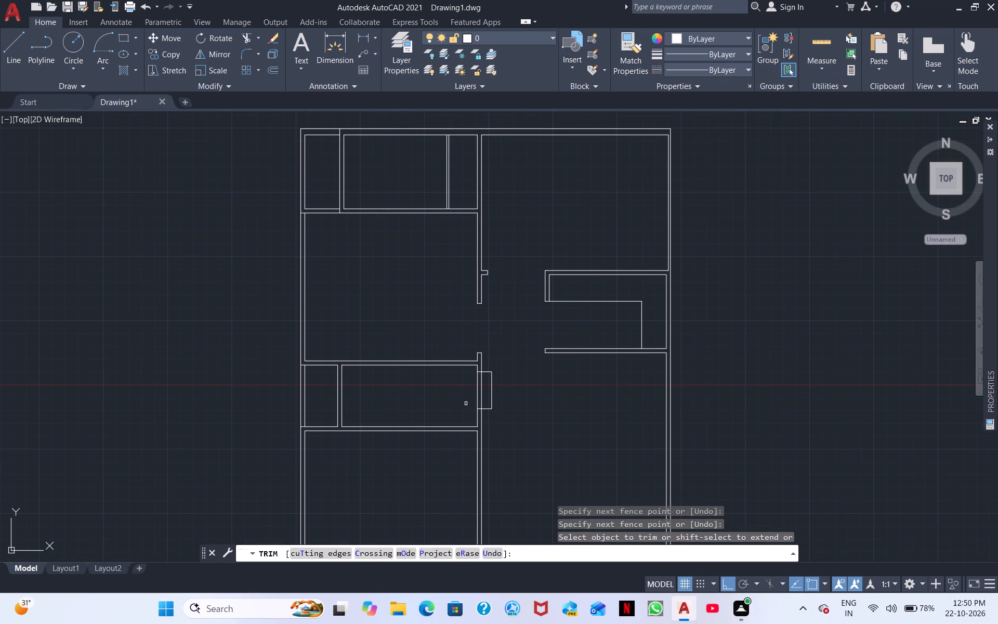
scroll(503, 413, "up", 2)
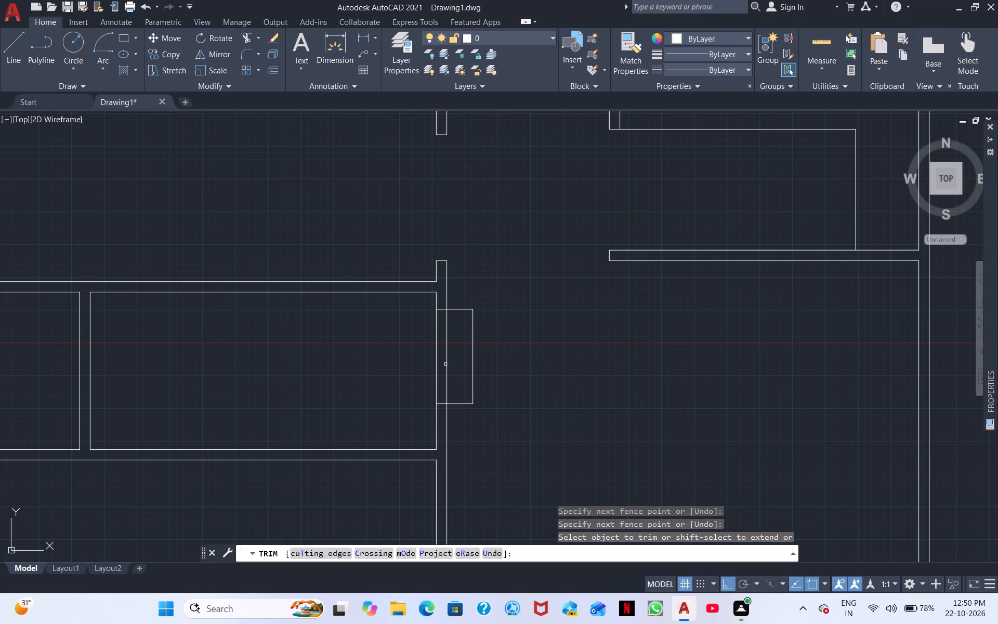
left_click(445, 361)
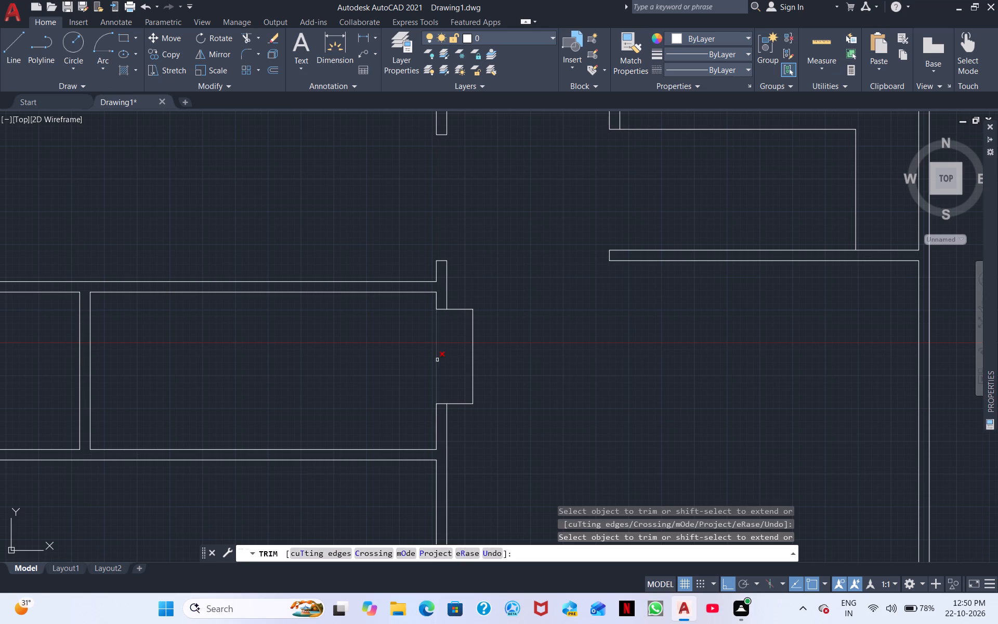
left_click(438, 360)
left_click(456, 309)
left_click_drag(457, 309, 461, 329)
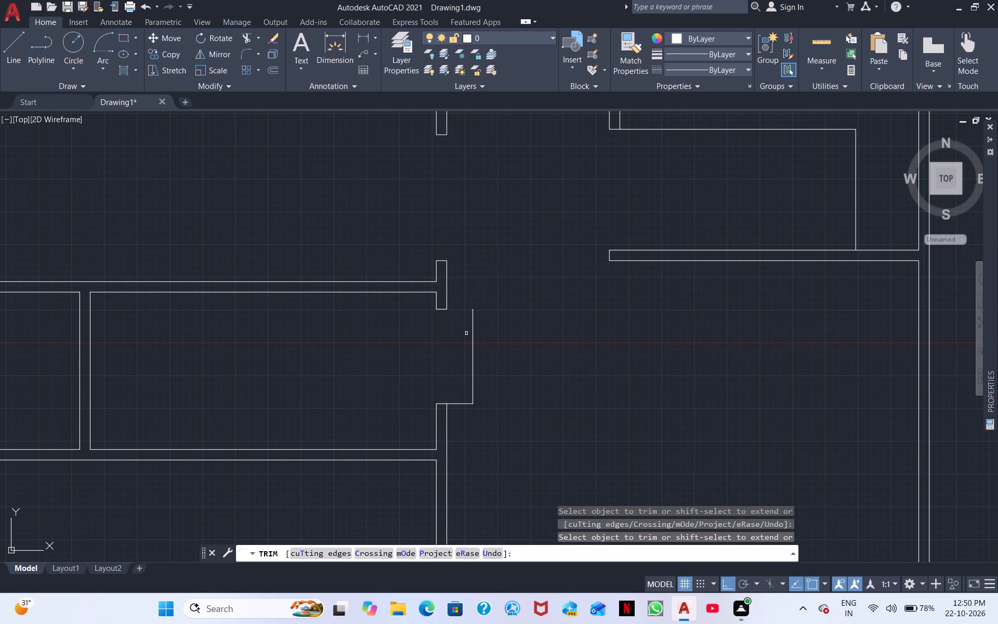
left_click(472, 340)
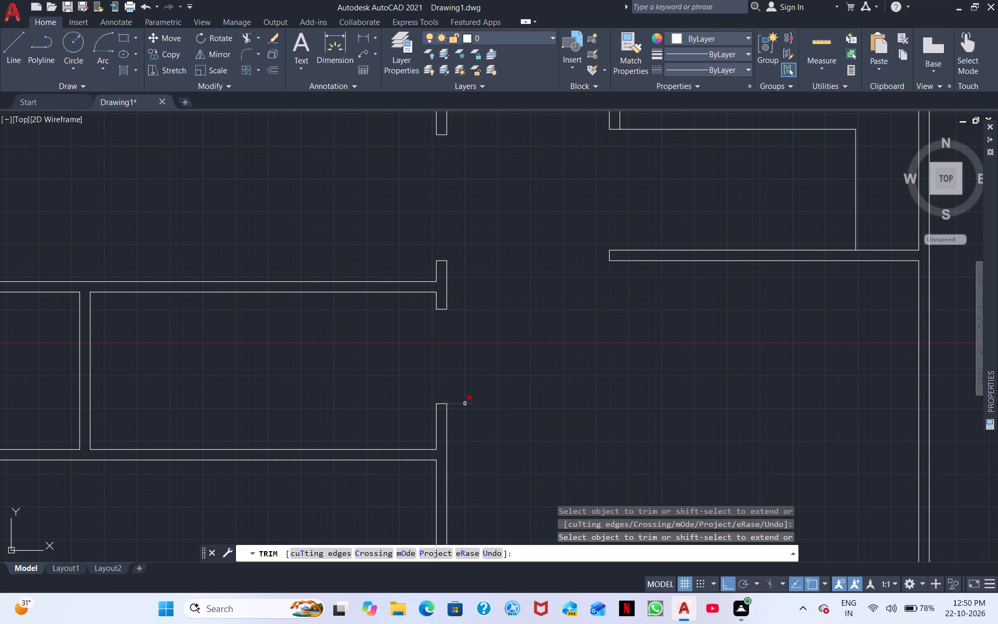
left_click(465, 404)
Examine the second plan's lower rooms, staircase and front walls, and its upper rooms again, and end the Trim command.
scroll(311, 364, "down", 1)
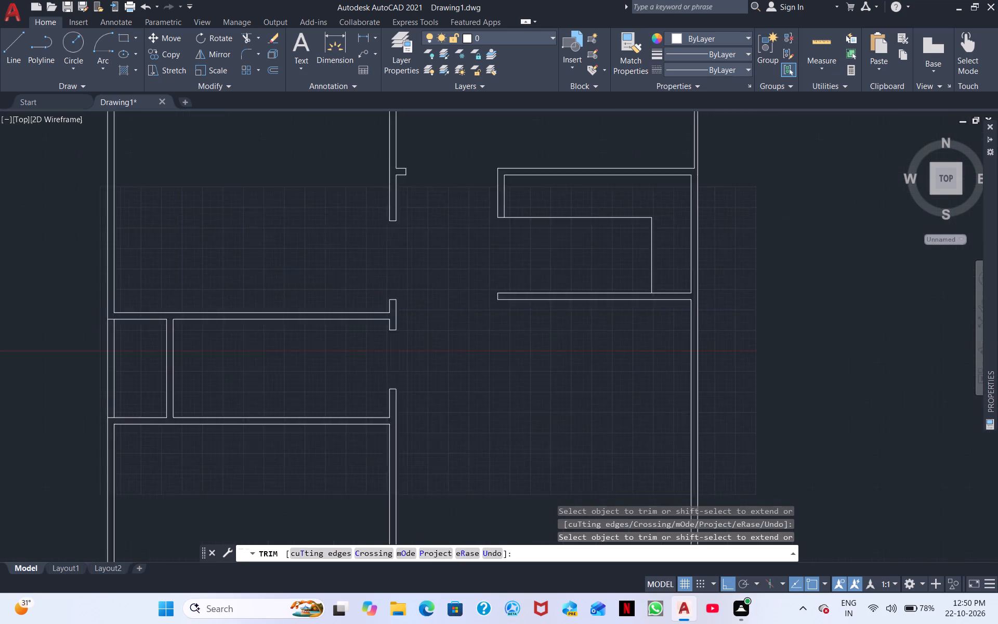
scroll(311, 364, "down", 1)
middle_click_drag(309, 364, 492, 341)
middle_click_drag(472, 427, 461, 370)
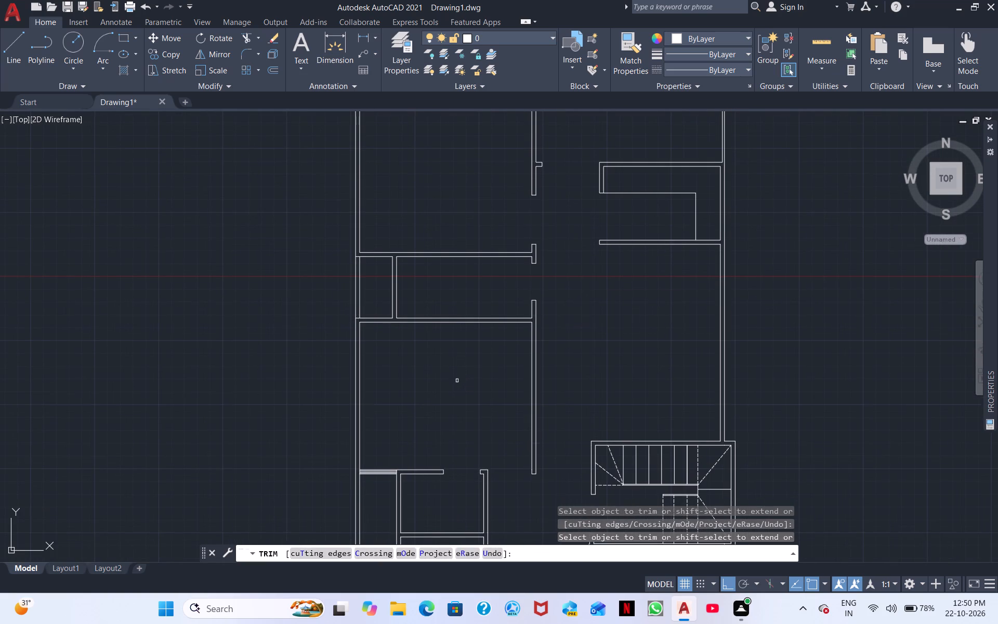
middle_click_drag(464, 354, 465, 334)
middle_click_drag(447, 352, 461, 327)
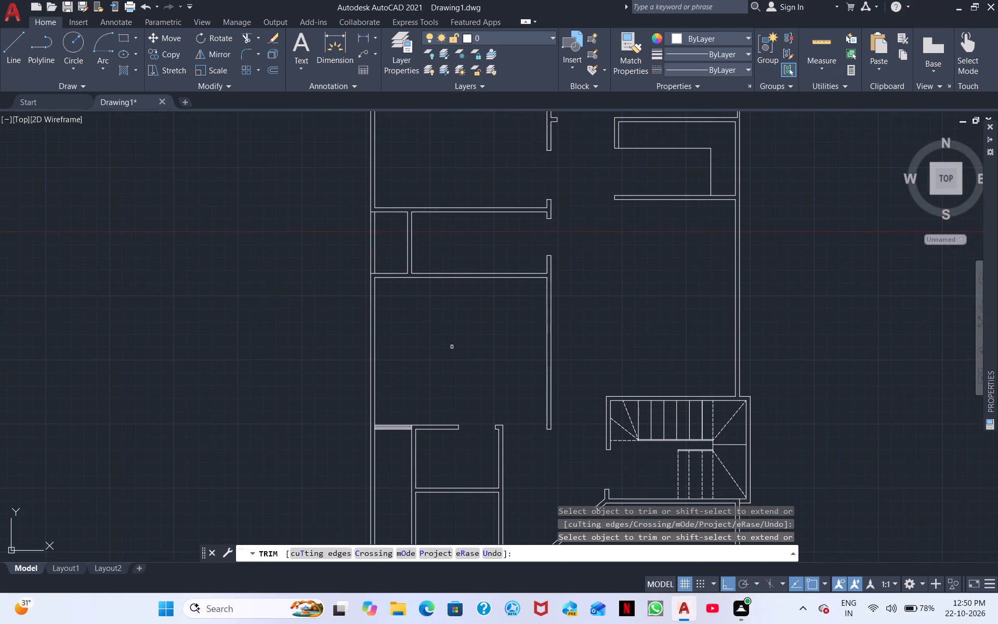
middle_click_drag(459, 337, 467, 315)
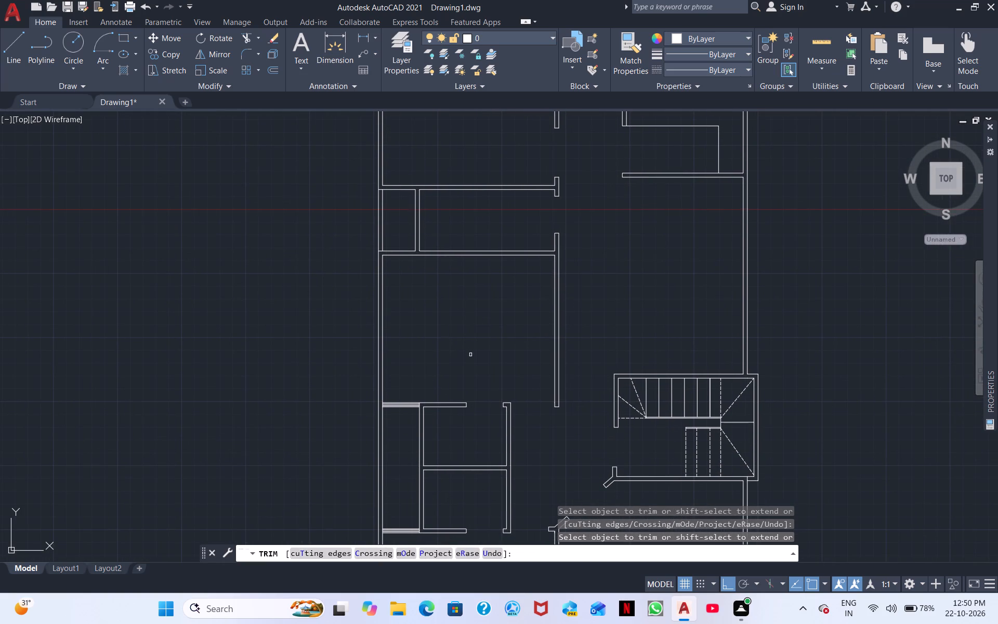
middle_click_drag(470, 355, 459, 305)
middle_click_drag(453, 323, 443, 285)
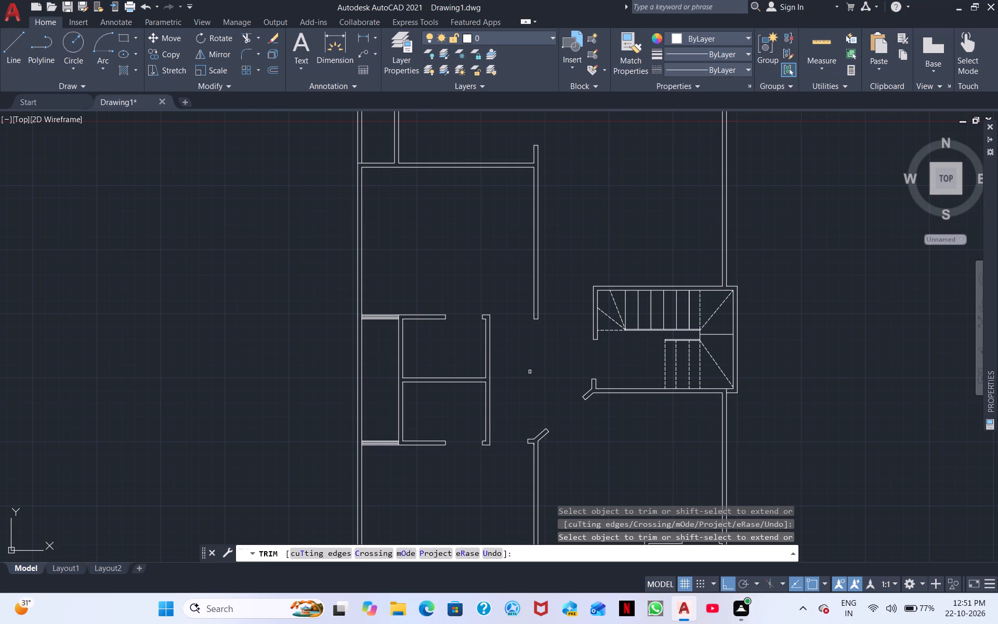
scroll(538, 296, "down", 1)
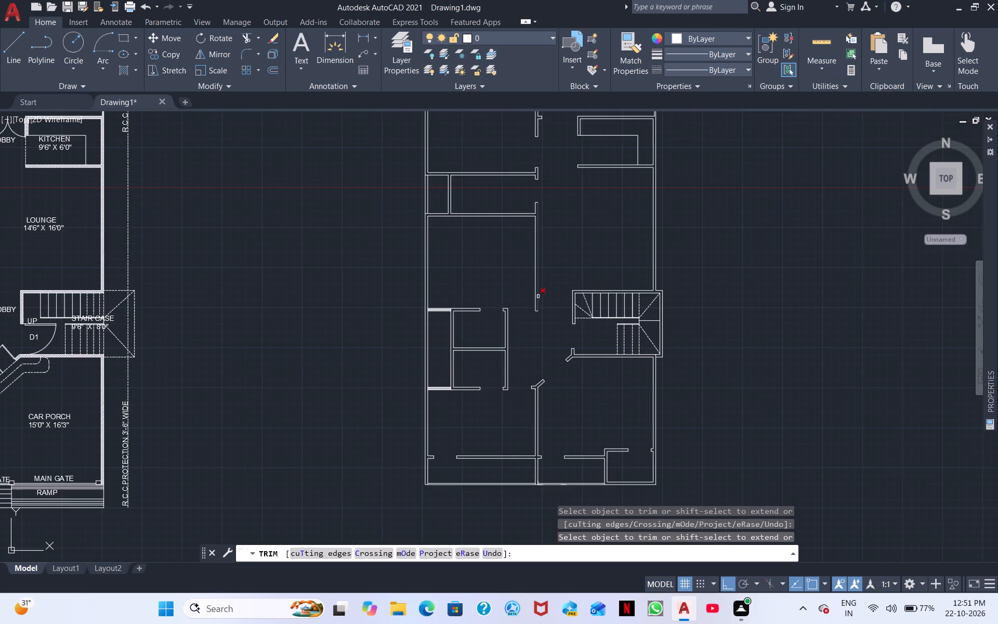
middle_click_drag(566, 253, 515, 449)
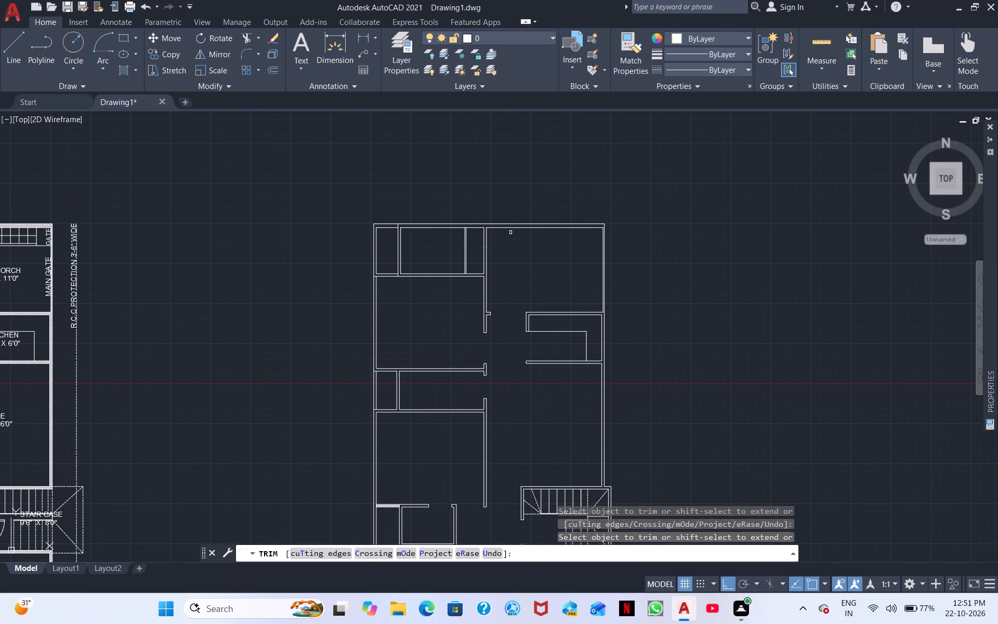
middle_click_drag(510, 240, 504, 337)
right_click(516, 373)
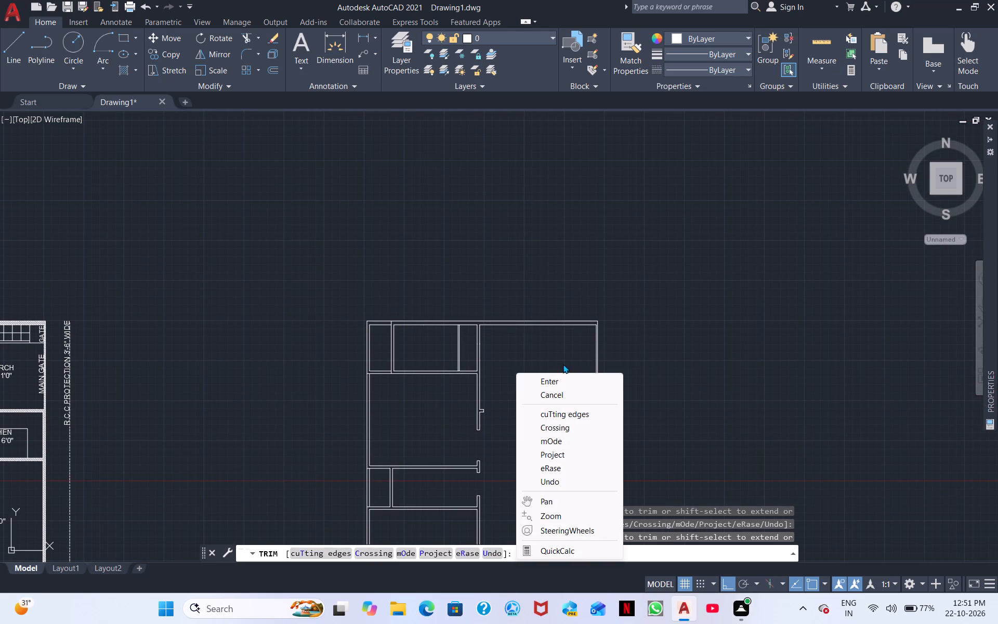
left_click(563, 376)
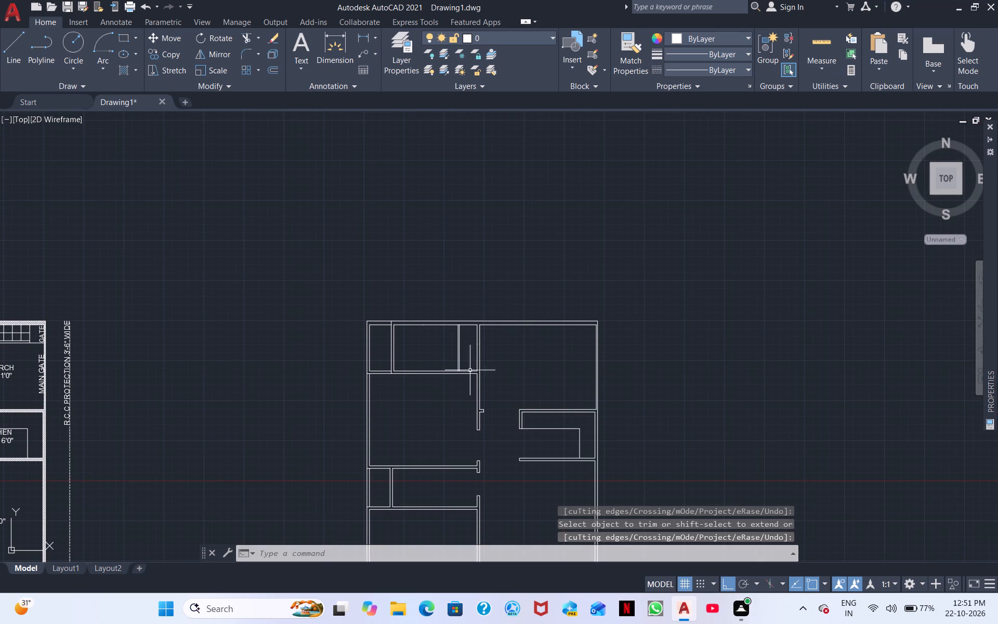
Draw a line closing the lobby gap from the short wall stub's upper corner to the kitchen wall's upper-left corner.
middle_click_drag(489, 386, 489, 447)
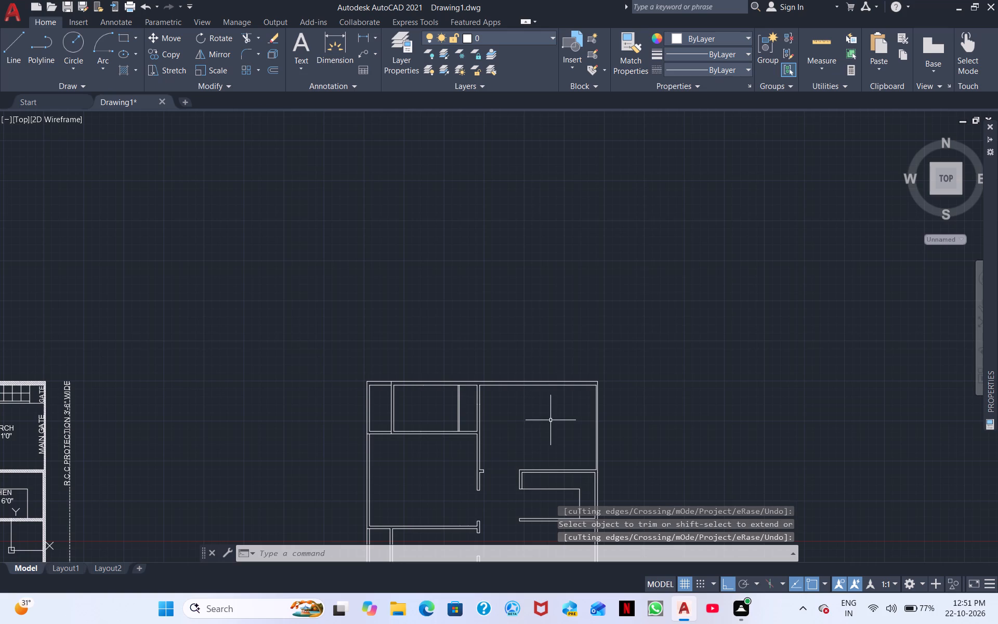
right_click(550, 420)
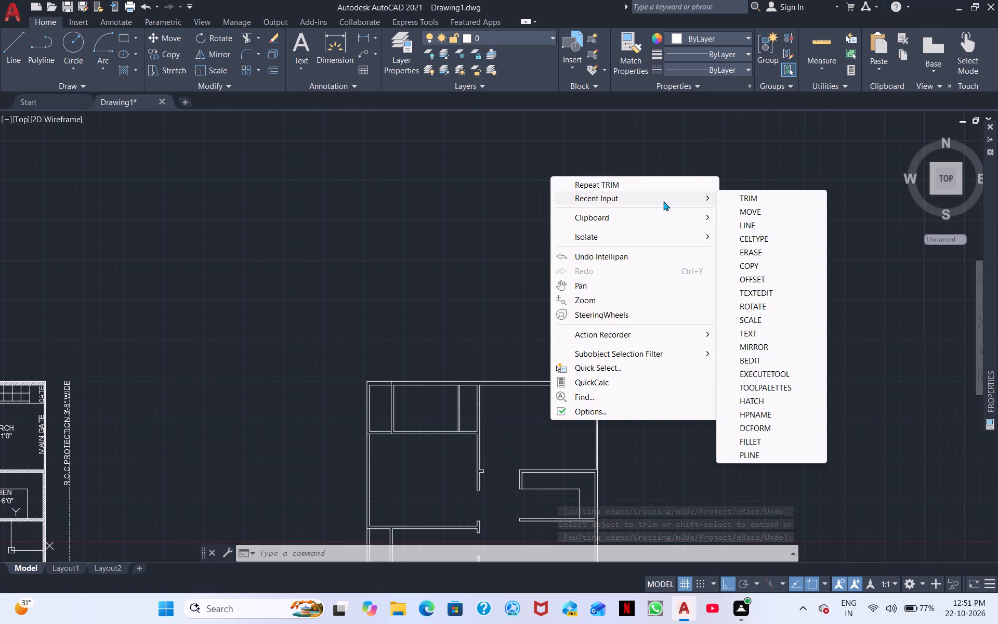
left_click(756, 227)
scroll(490, 409, "down", 1)
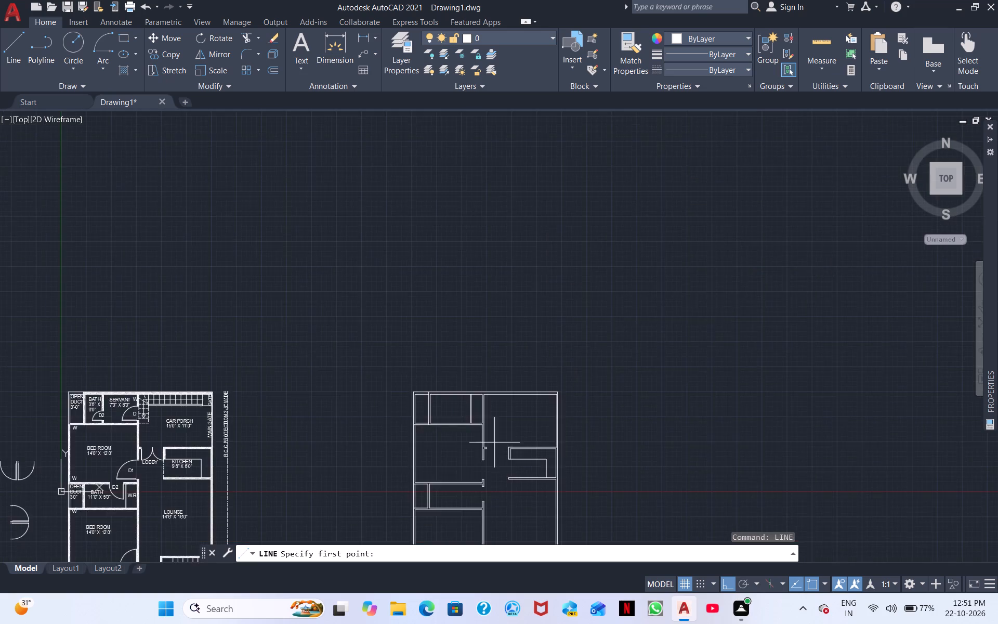
scroll(501, 450, "up", 3)
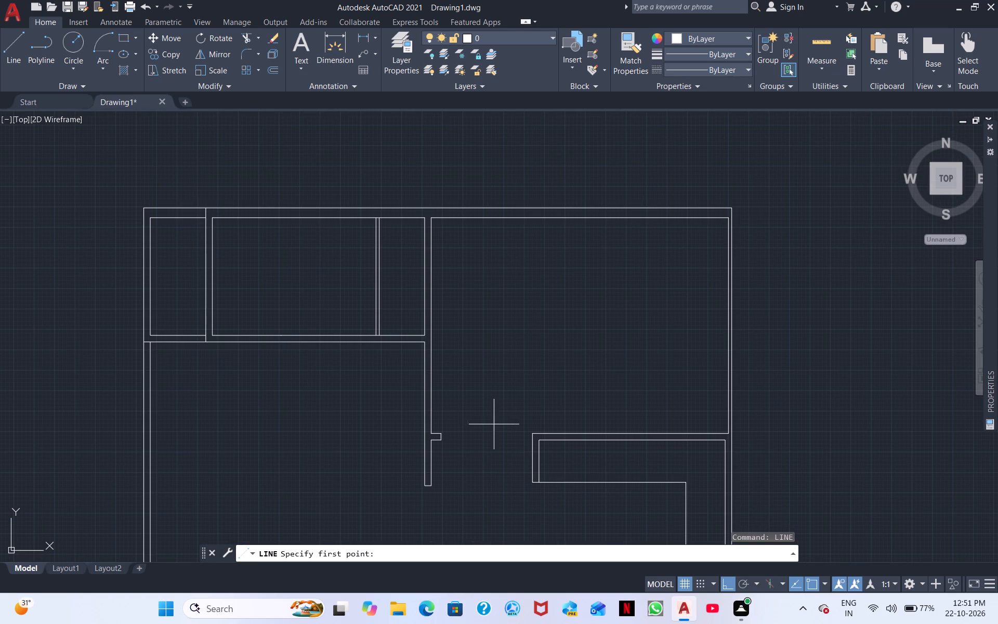
scroll(430, 435, "up", 3)
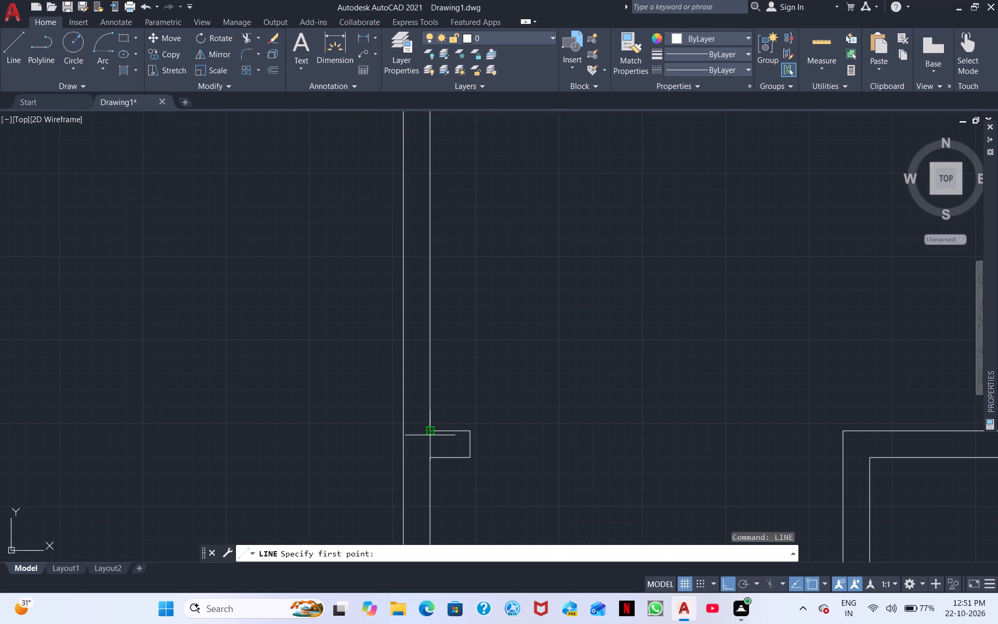
left_click(468, 433)
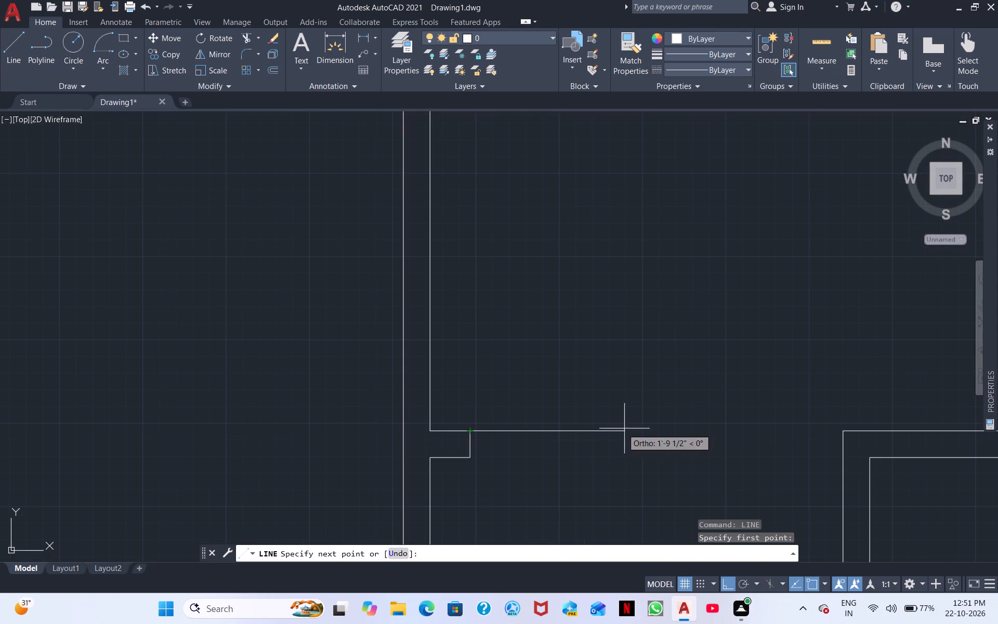
left_click(843, 433)
Continue the line slightly along the kitchen wall's top face, up about 2'-5" into the car porch, and a short step left.
left_click(865, 432)
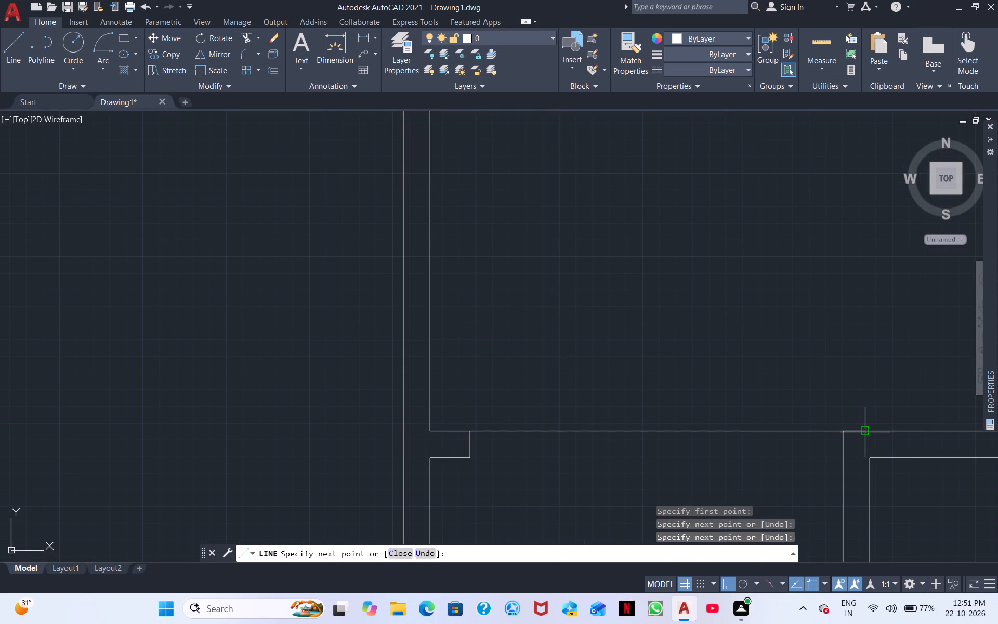
middle_click_drag(834, 283, 828, 528)
scroll(829, 495, "down", 2)
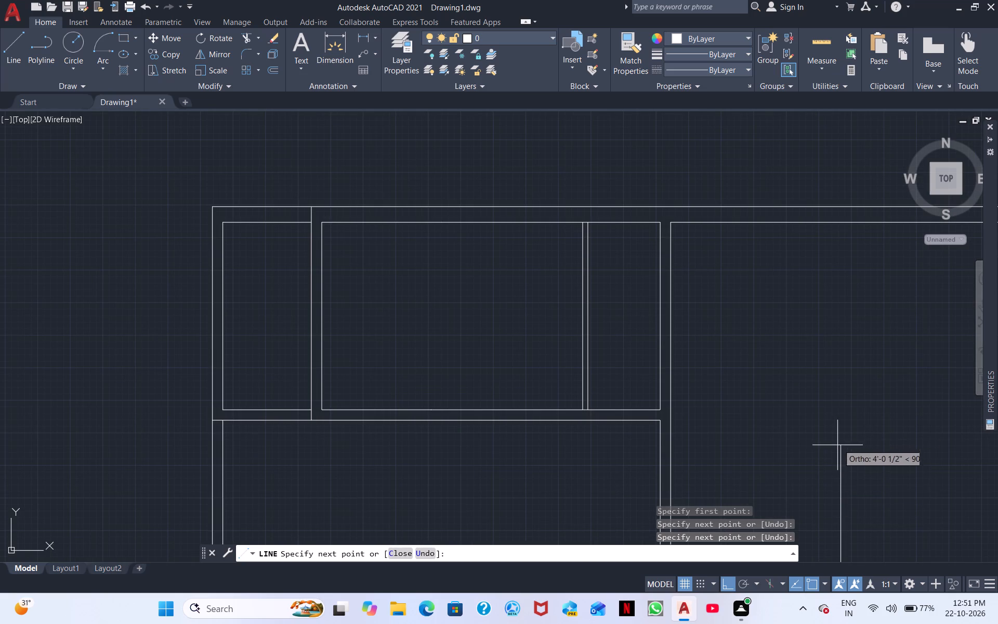
scroll(847, 480, "down", 1)
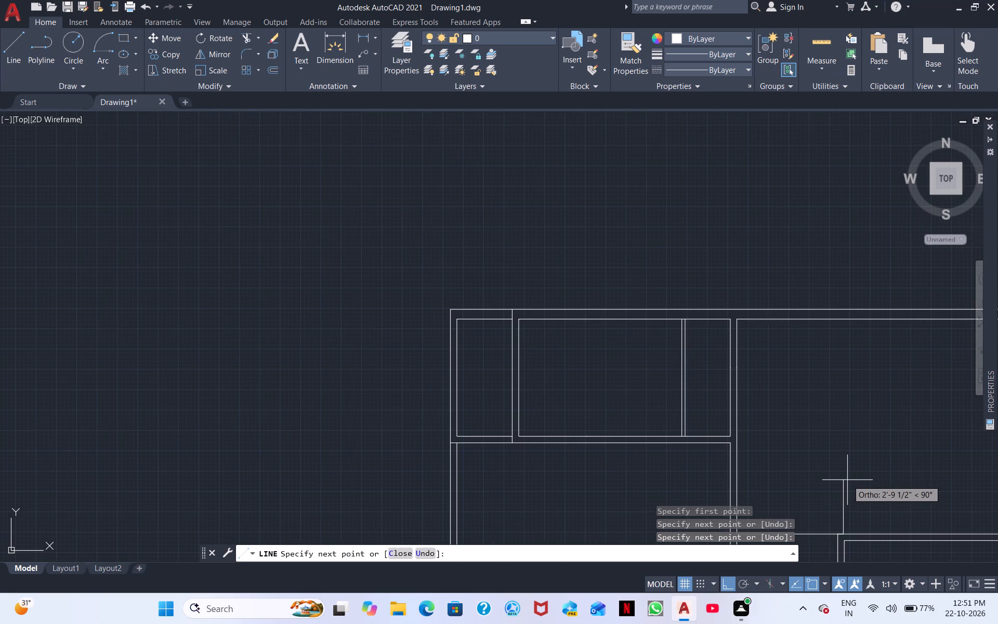
scroll(847, 480, "down", 1)
middle_click_drag(839, 482, 833, 489)
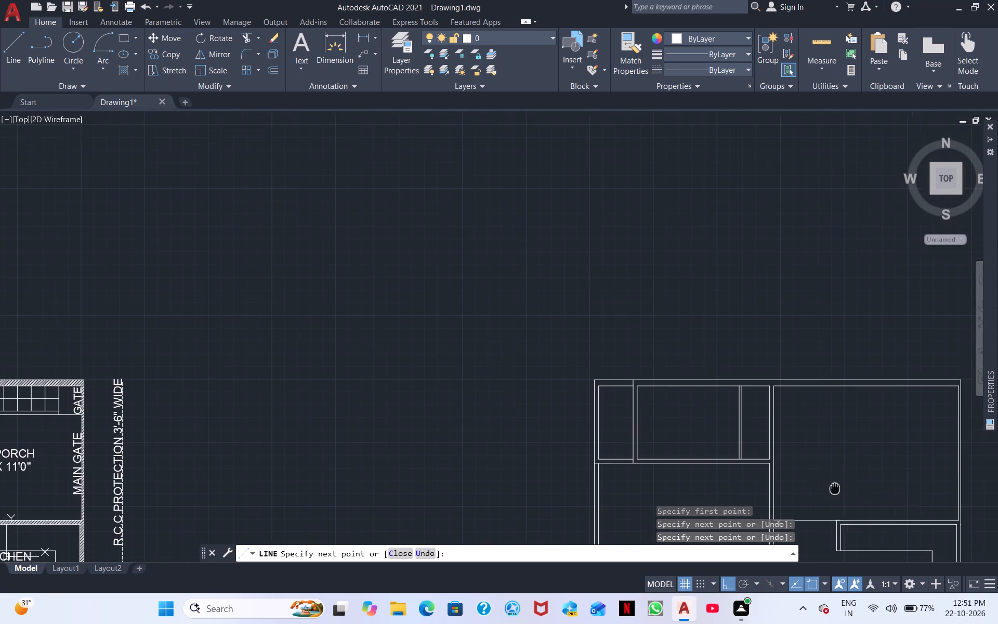
middle_click_drag(833, 489, 763, 506)
scroll(768, 487, "down", 1)
middle_click_drag(760, 508, 725, 410)
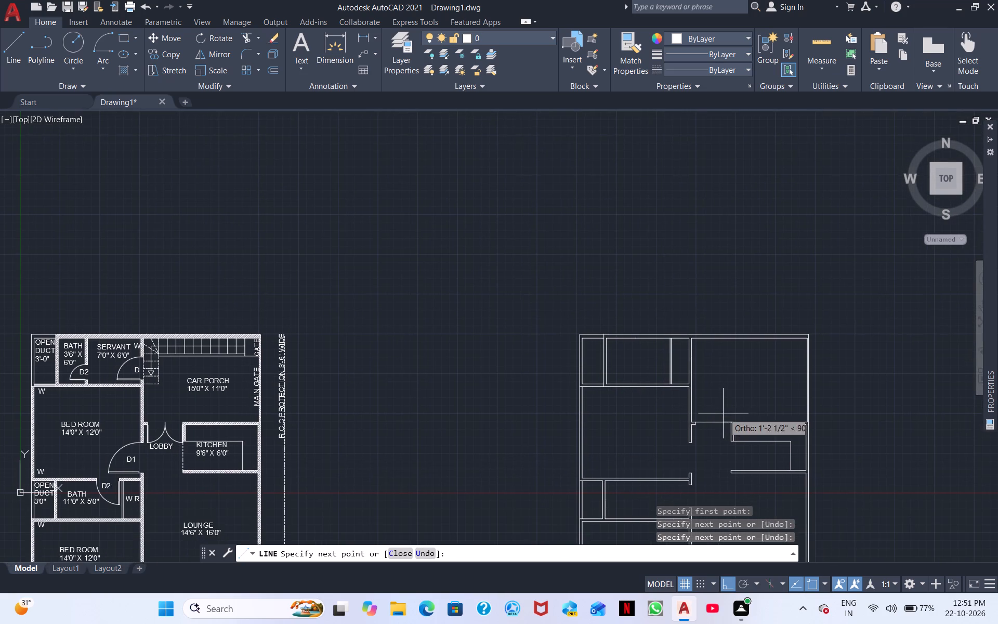
scroll(728, 405, "up", 1)
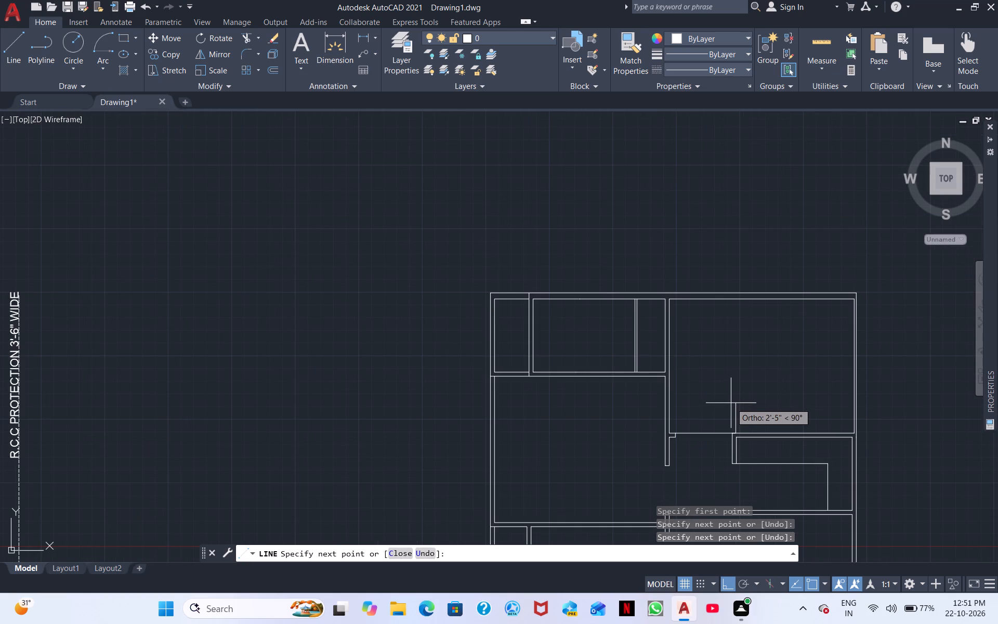
left_click(731, 403)
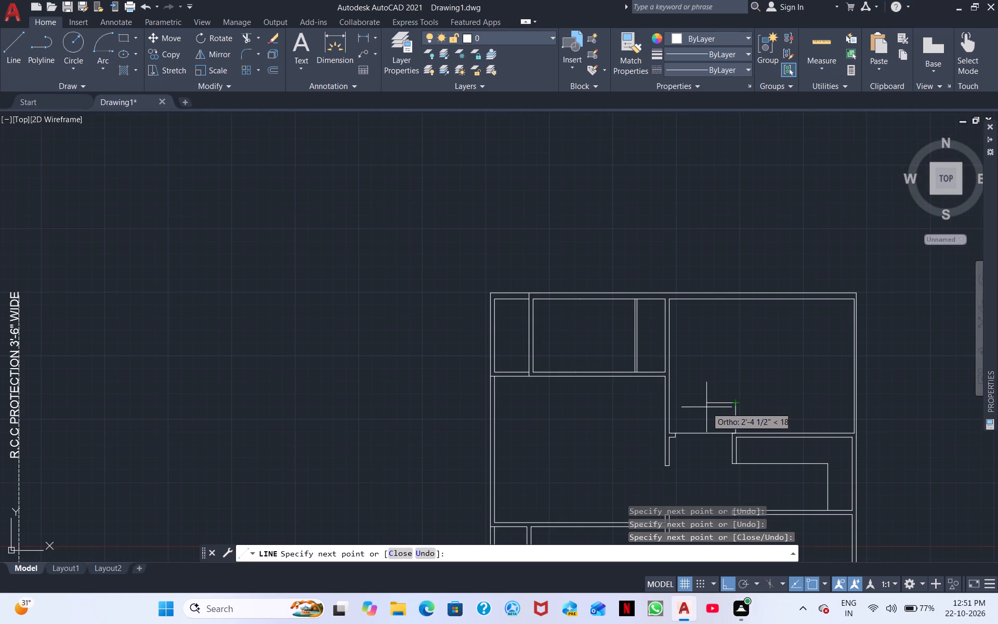
scroll(706, 407, "down", 1)
scroll(706, 407, "up", 5)
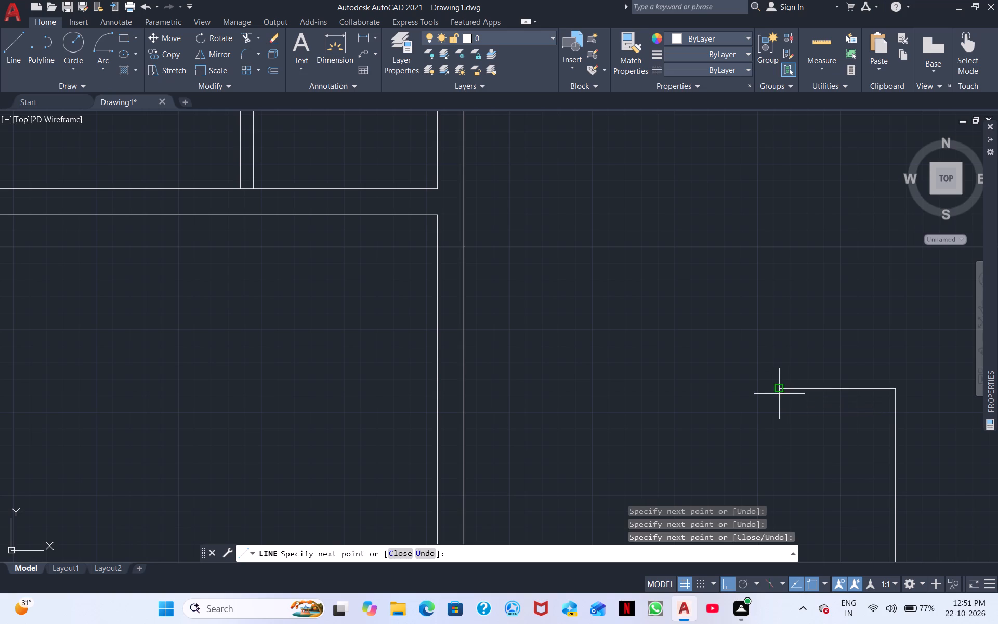
left_click(779, 394)
Continue the staircase outline up about 4'-11", right about 7'-0 1/2", and up to the top wall's inner face.
middle_click_drag(737, 323, 653, 623)
middle_click_drag(651, 236, 619, 382)
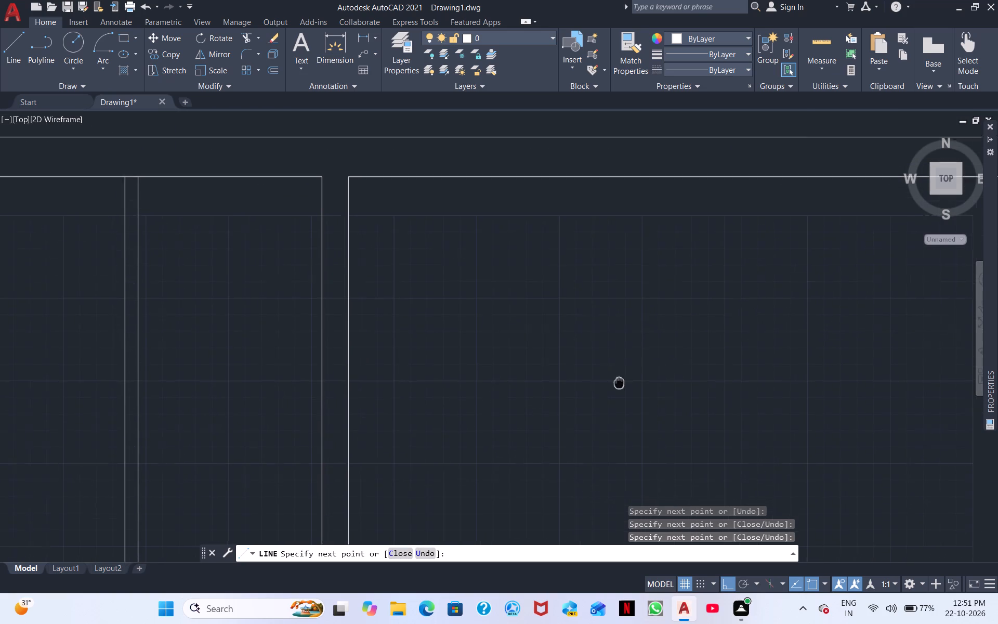
middle_click_drag(619, 382, 618, 385)
scroll(638, 346, "down", 2)
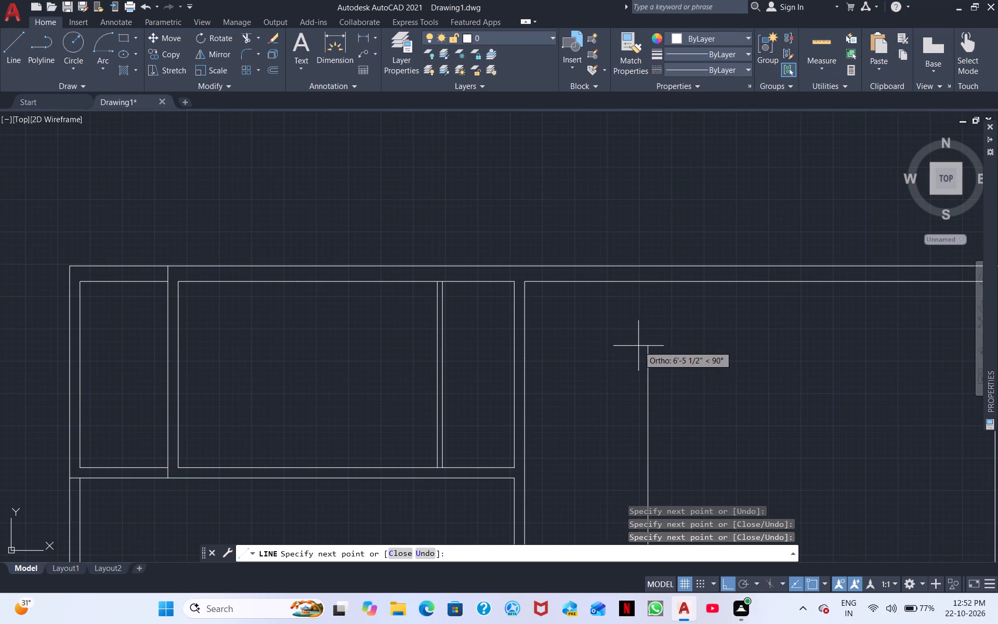
middle_click_drag(634, 371, 559, 244)
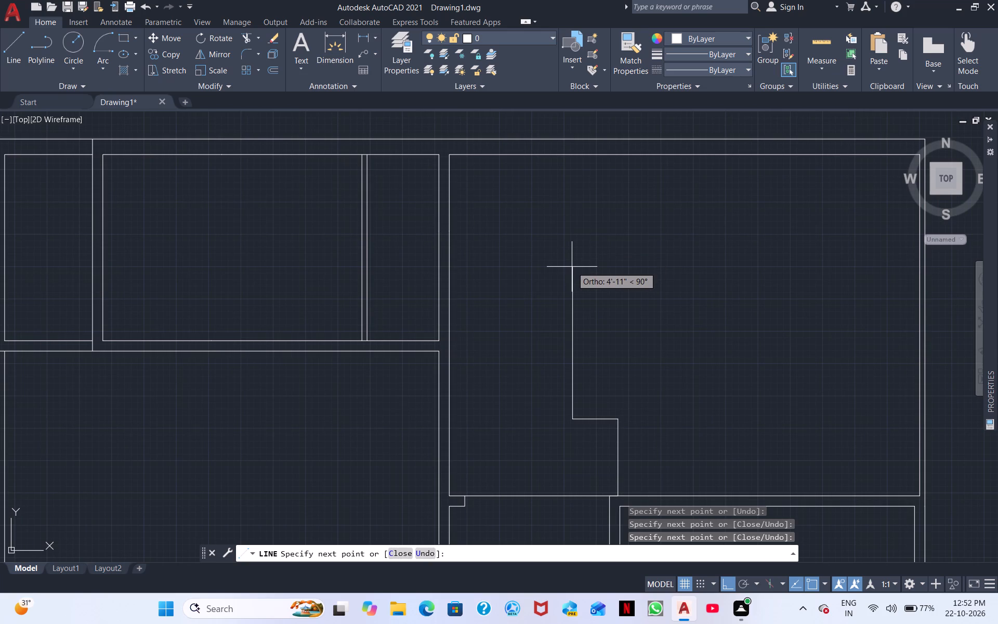
left_click(572, 267)
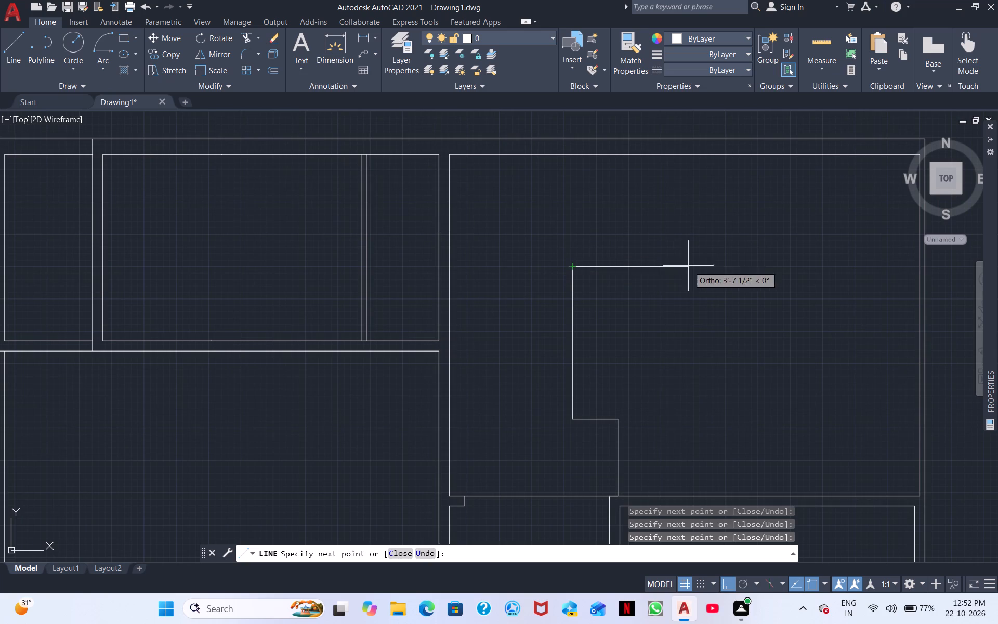
left_click(794, 267)
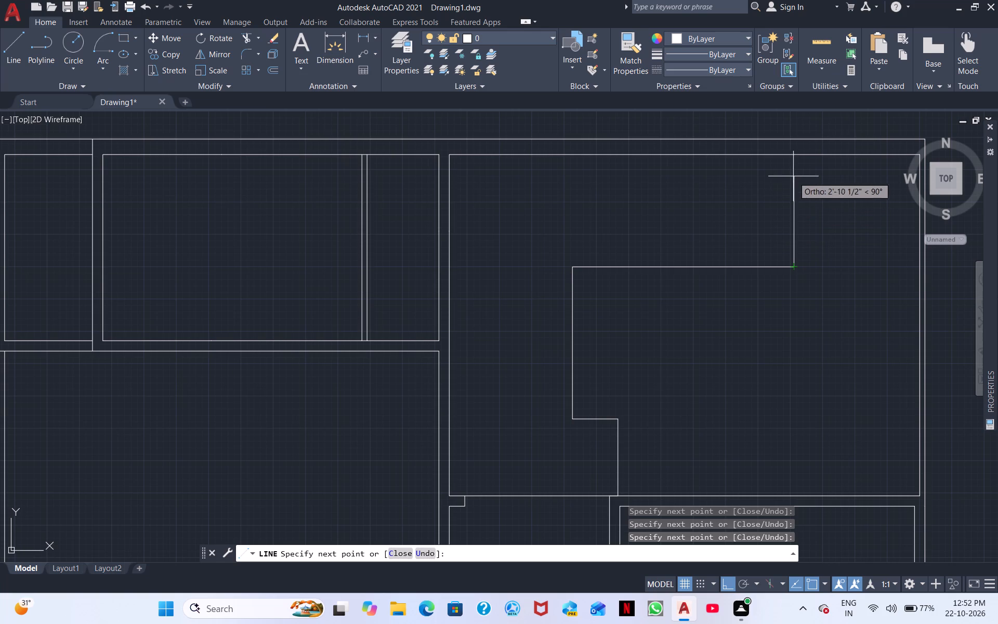
left_click(790, 155)
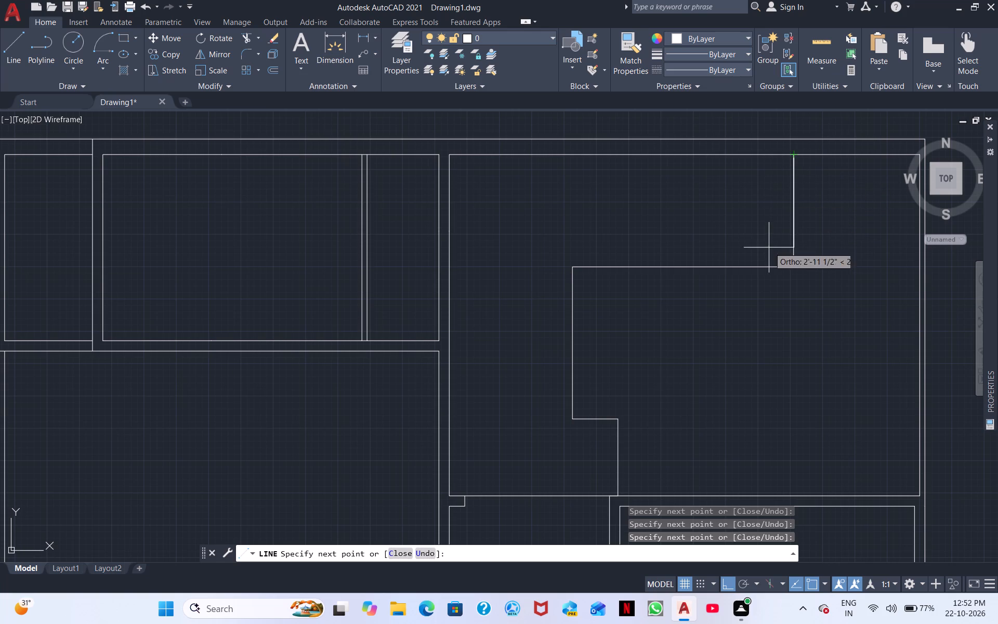
key("Escape")
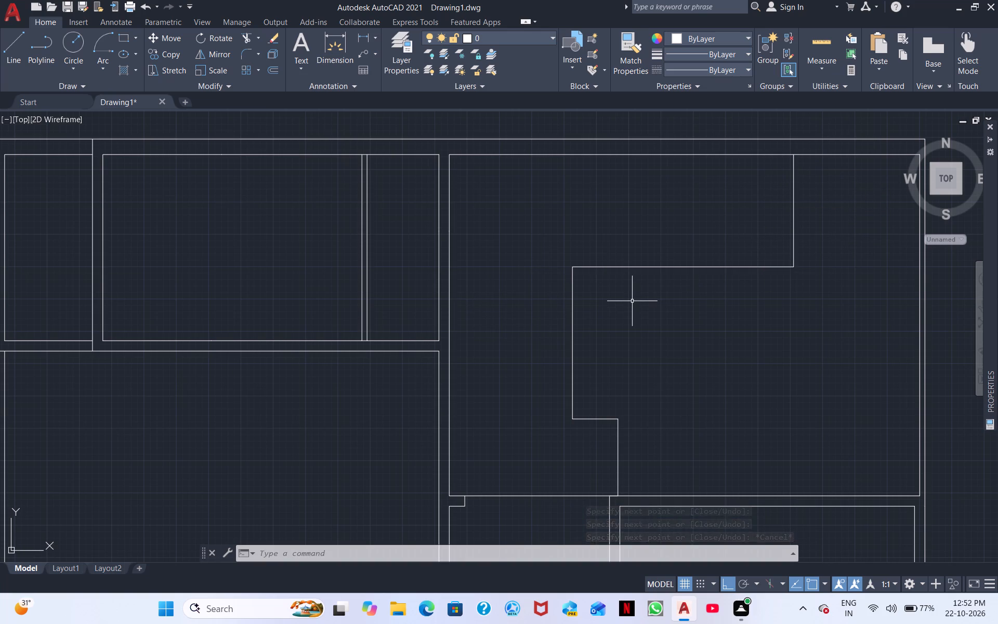
Offset the staircase outline's long horizontal line 3" upward.
type("O")
key("space")
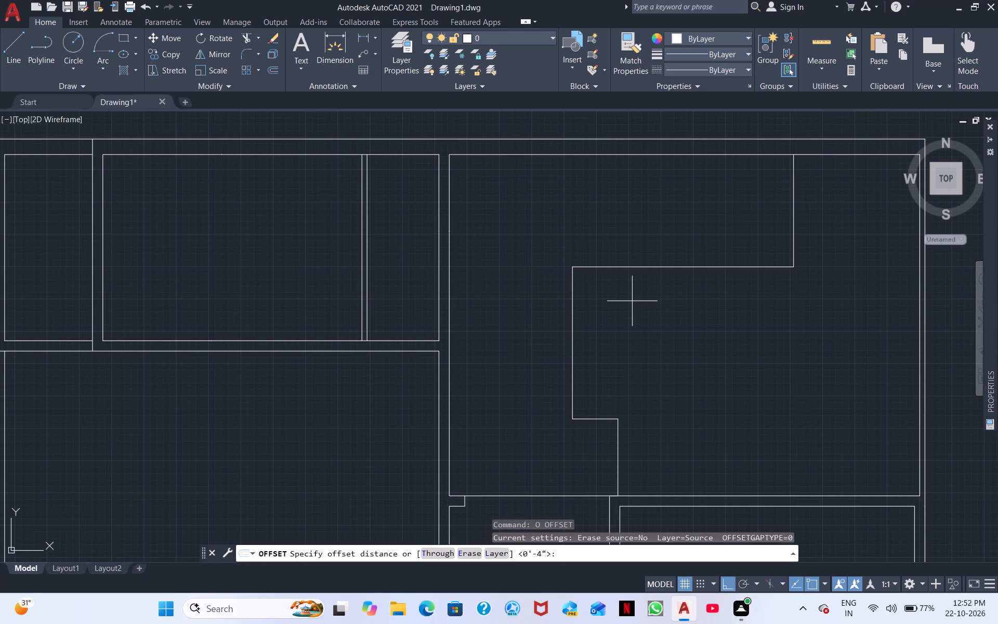
key("3")
key("shift+quotedbl")
key("Return")
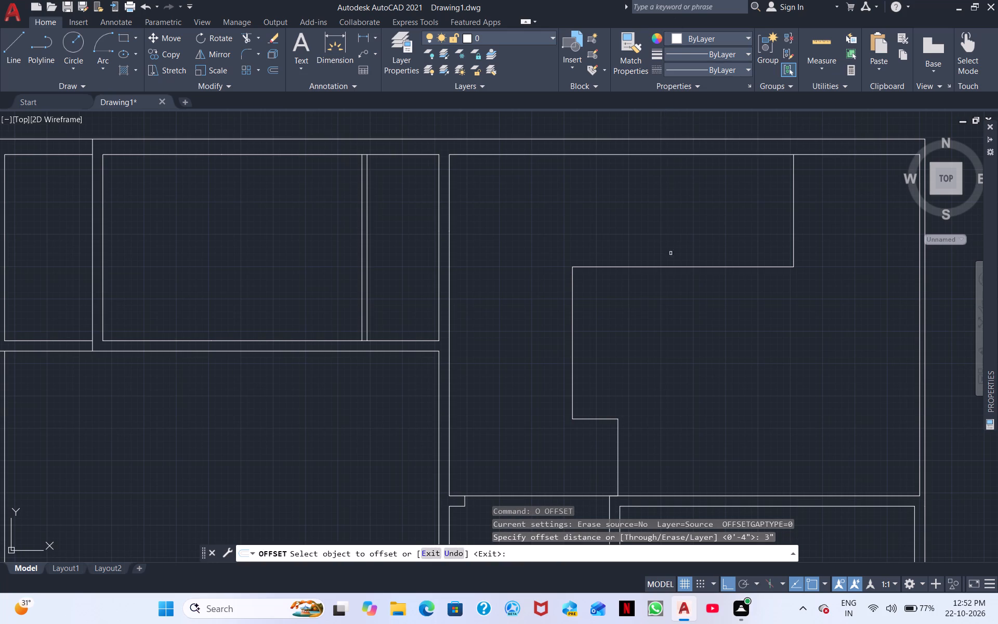
left_click(668, 265)
left_click(668, 261)
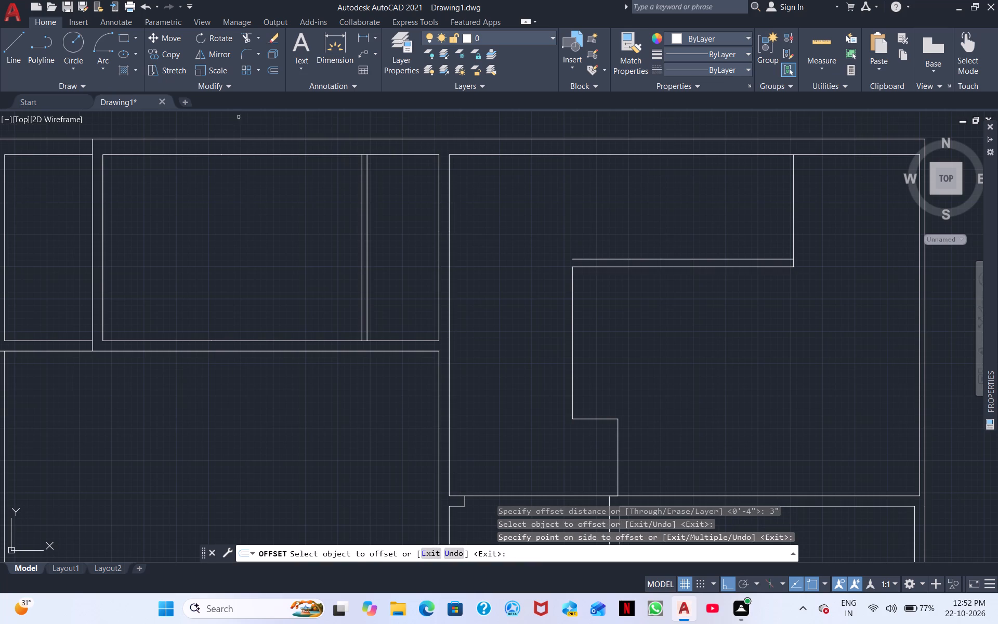
Draw a vertical tread line from near the left end of the offset line up to the top wall's inner face.
left_click(22, 48)
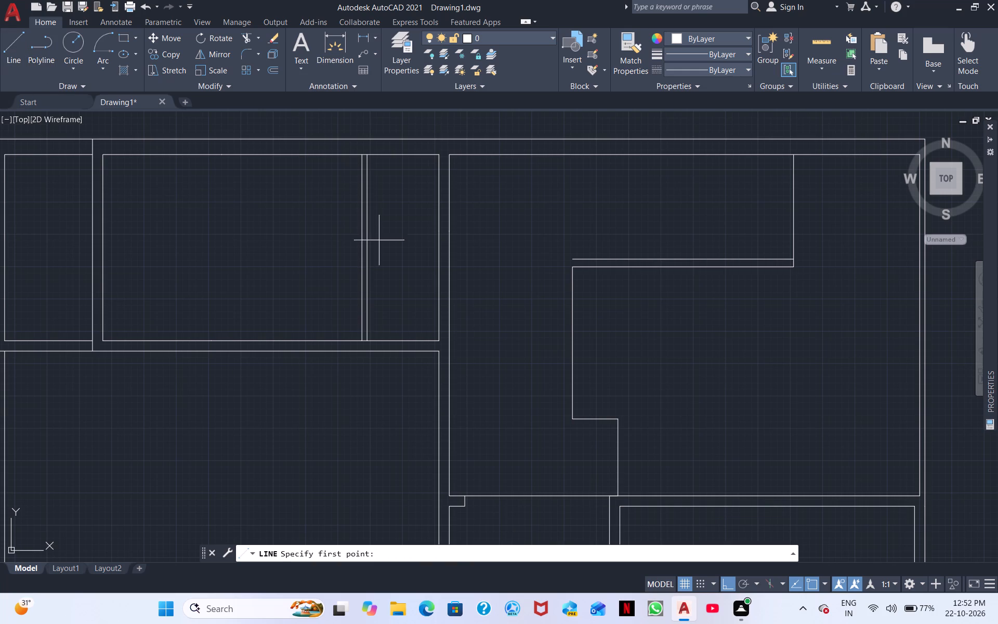
scroll(589, 246, "up", 1)
left_click(593, 262)
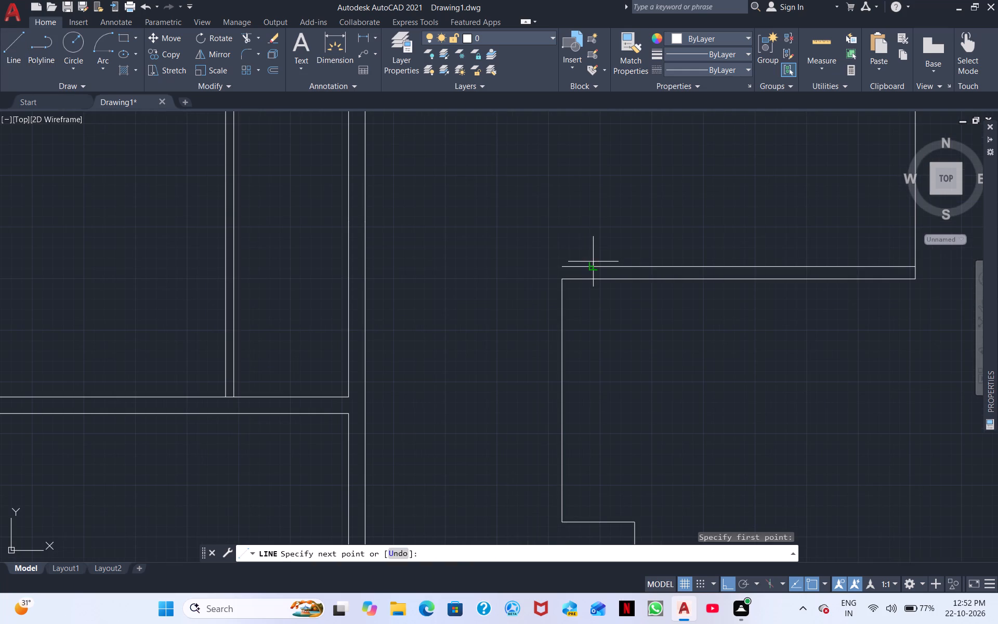
middle_click_drag(596, 181, 596, 336)
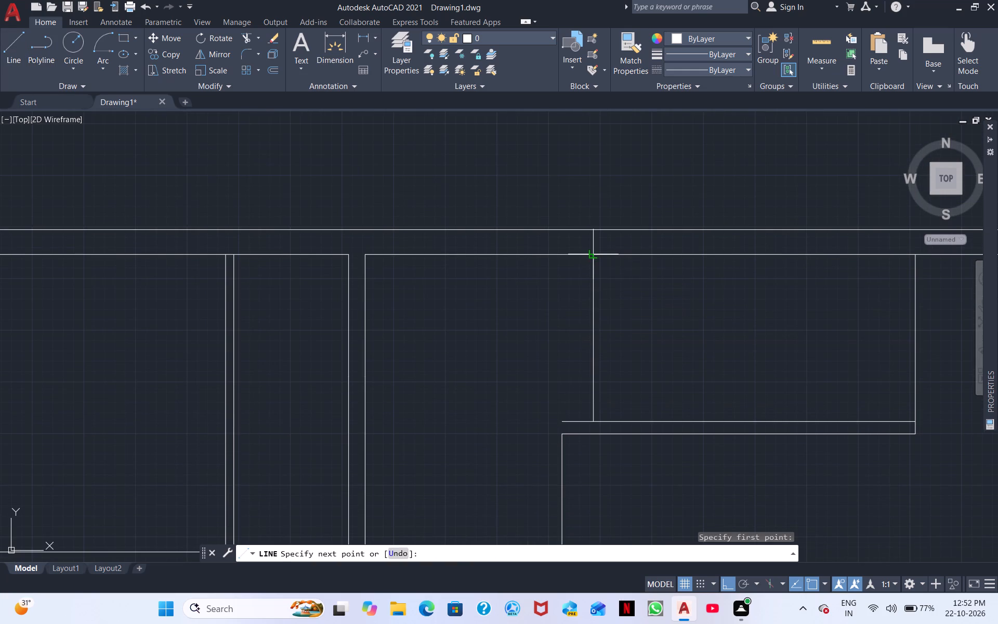
left_click(596, 252)
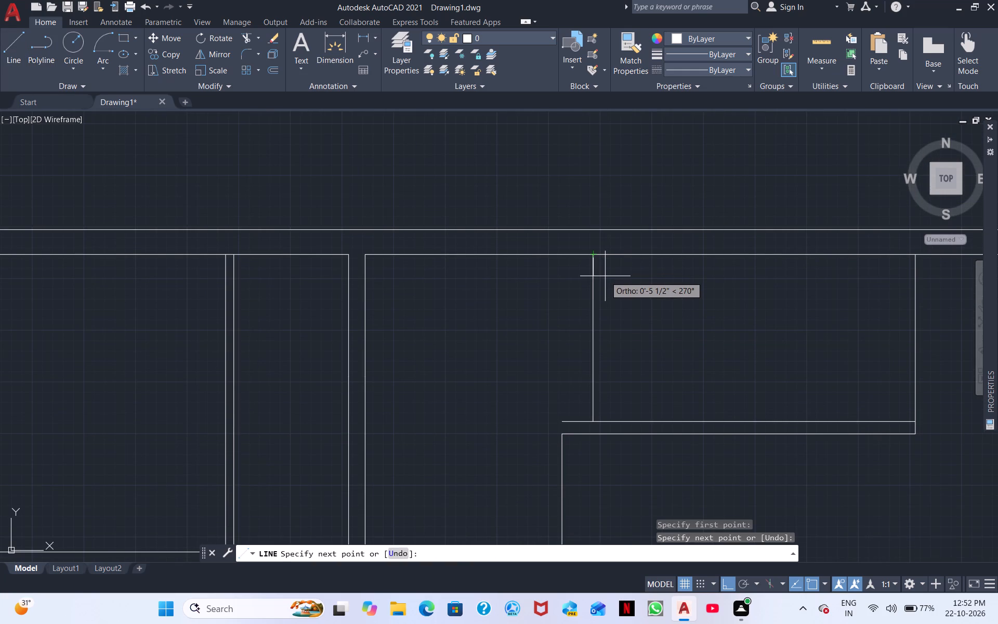
key("Escape")
Begin the next command for the staircase lines in the second plan's upper-right room.
middle_click_drag(655, 339, 606, 288)
scroll(602, 285, "down", 1)
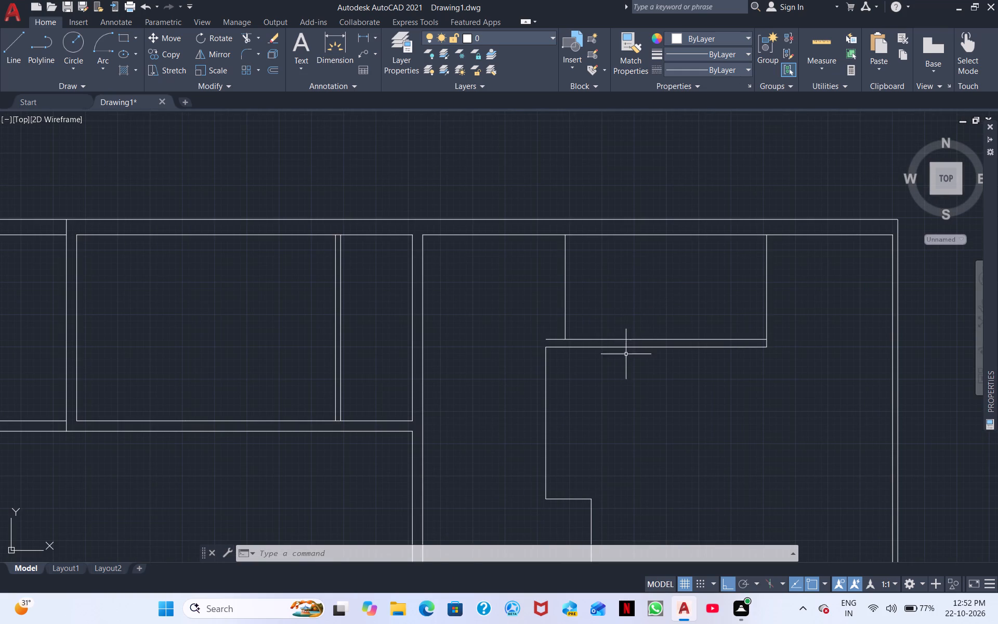
middle_click_drag(632, 400, 630, 356)
middle_click_drag(625, 375, 623, 361)
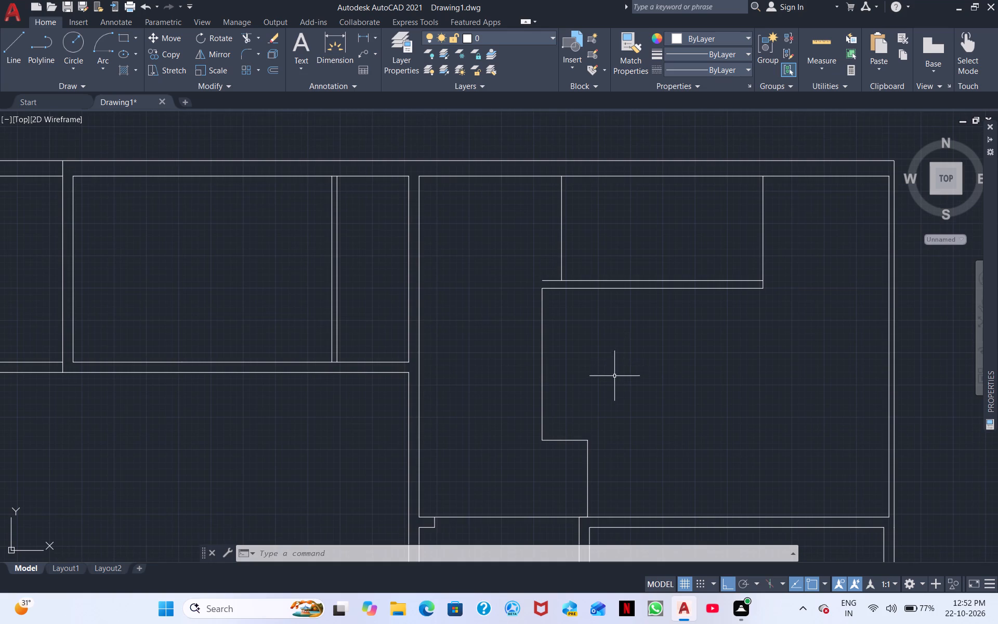
scroll(614, 379, "down", 1)
scroll(612, 383, "up", 1)
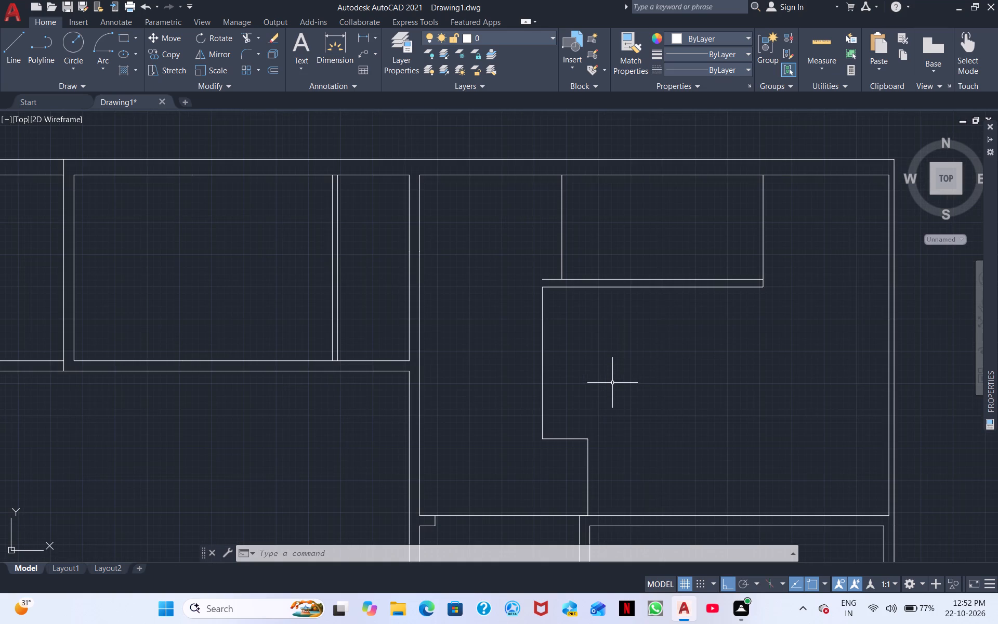
right_click(612, 383)
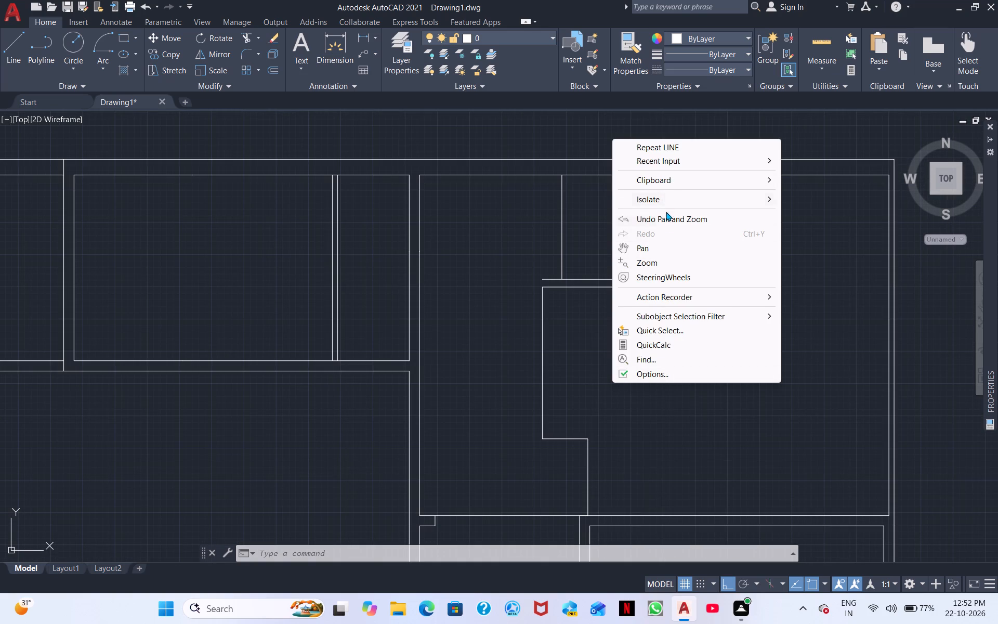
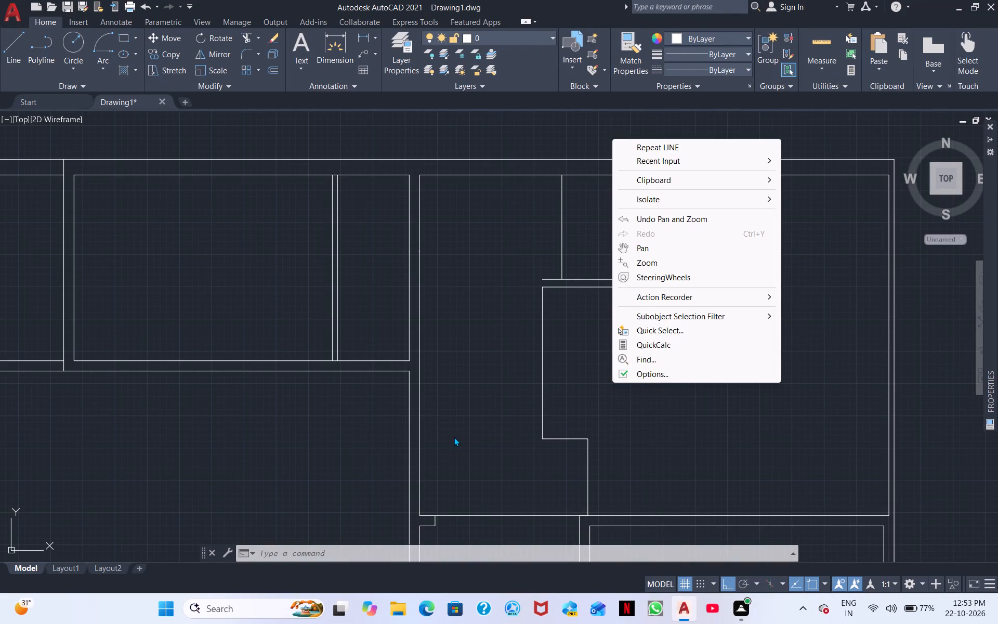
Copy the stair's left riser line as a 9-item array fitted across to the flight's right end line.
left_click(851, 337)
left_click(715, 351)
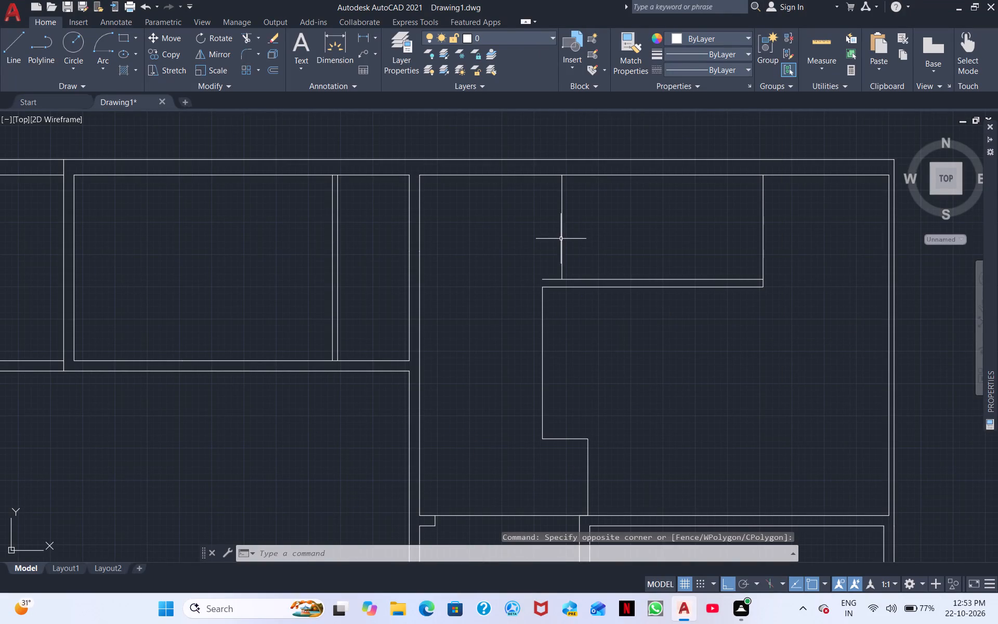
left_click(561, 238)
right_click(620, 235)
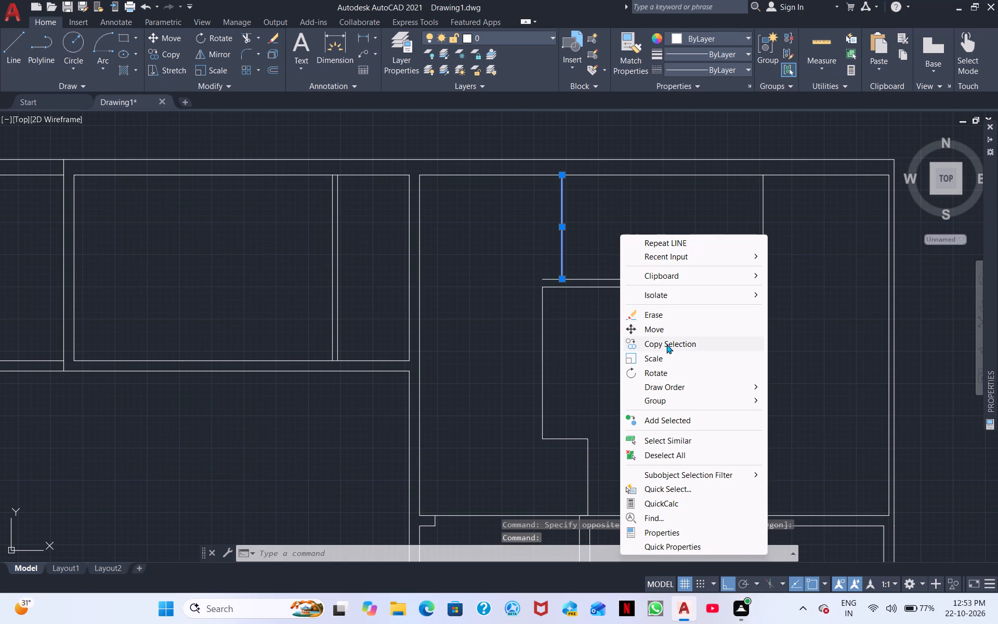
left_click(666, 344)
left_click(564, 232)
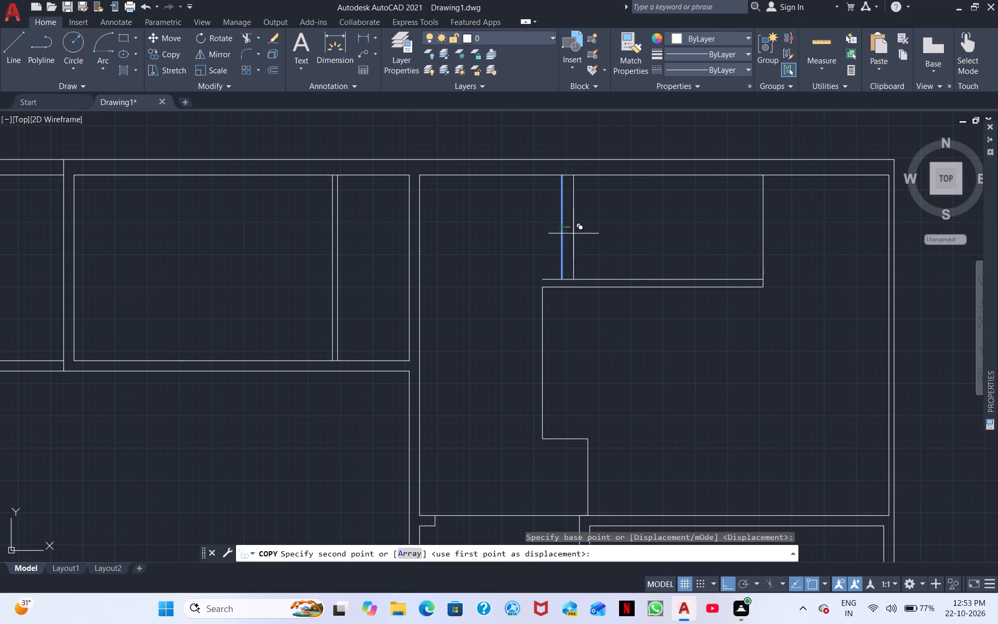
left_click(418, 554)
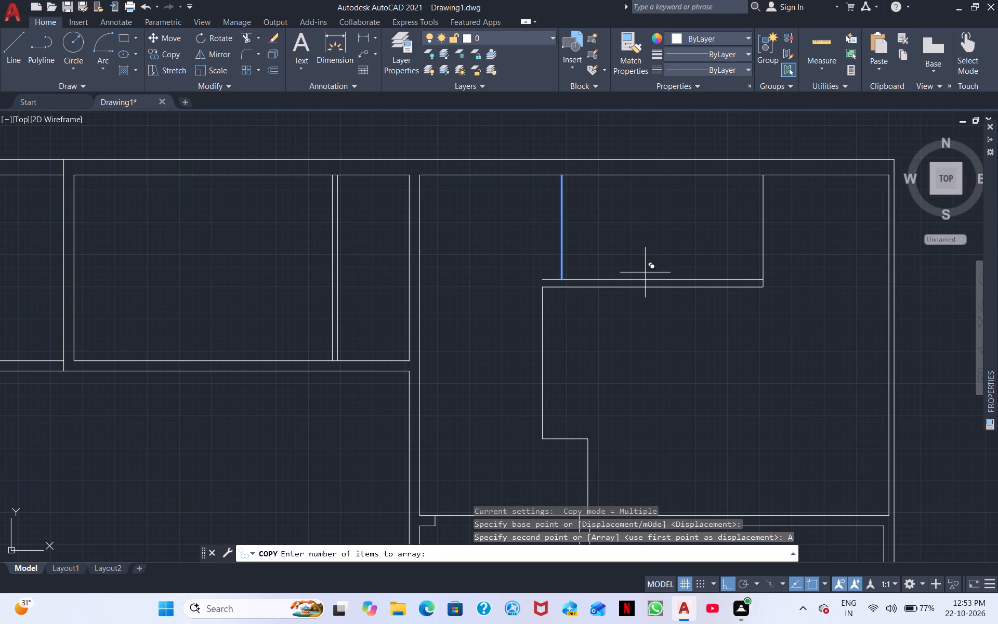
key("9")
key("Return")
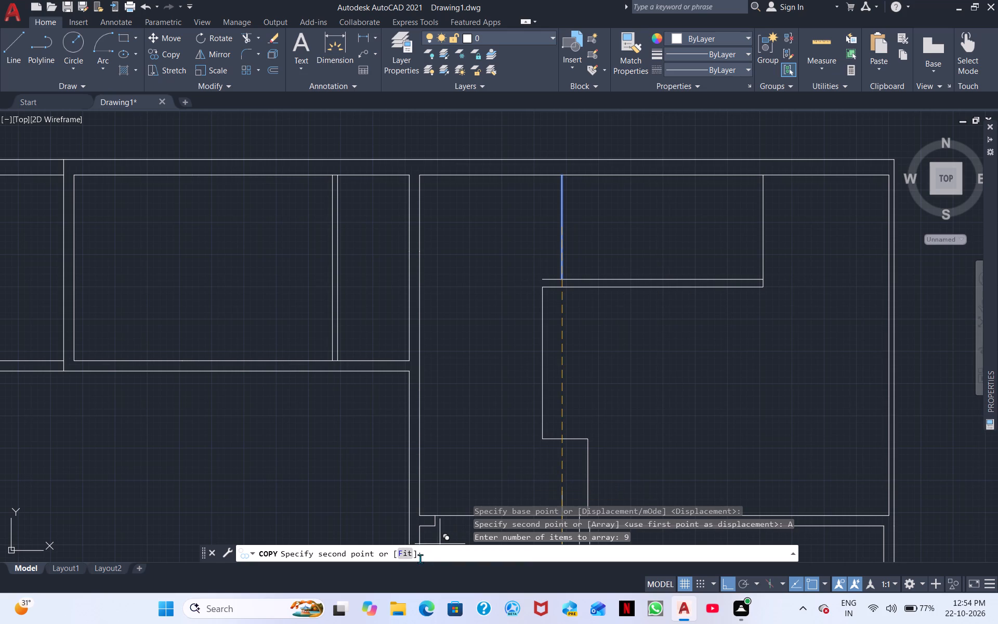
left_click(404, 554)
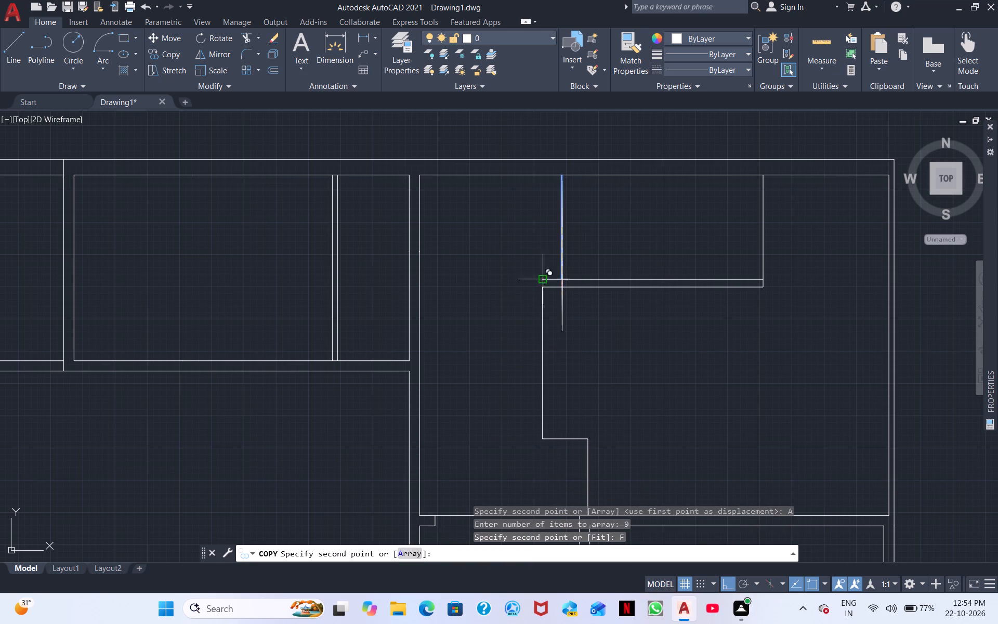
left_click(764, 224)
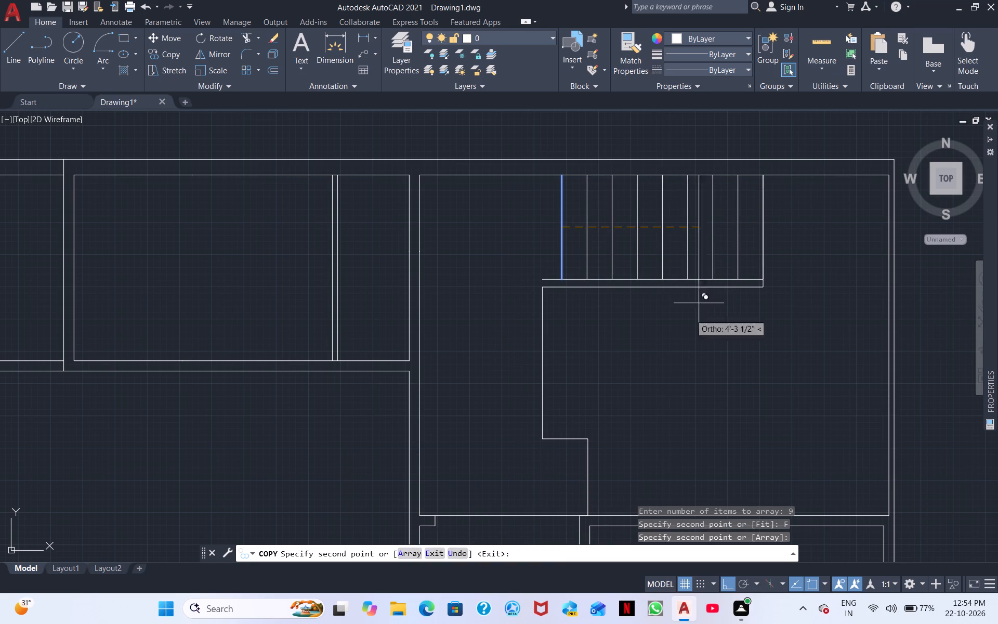
right_click(689, 343)
left_click(723, 350)
Change the linetype of the three stepped lines below the stair flight to ACAD_ISO02W100.
middle_click_drag(614, 403, 610, 331)
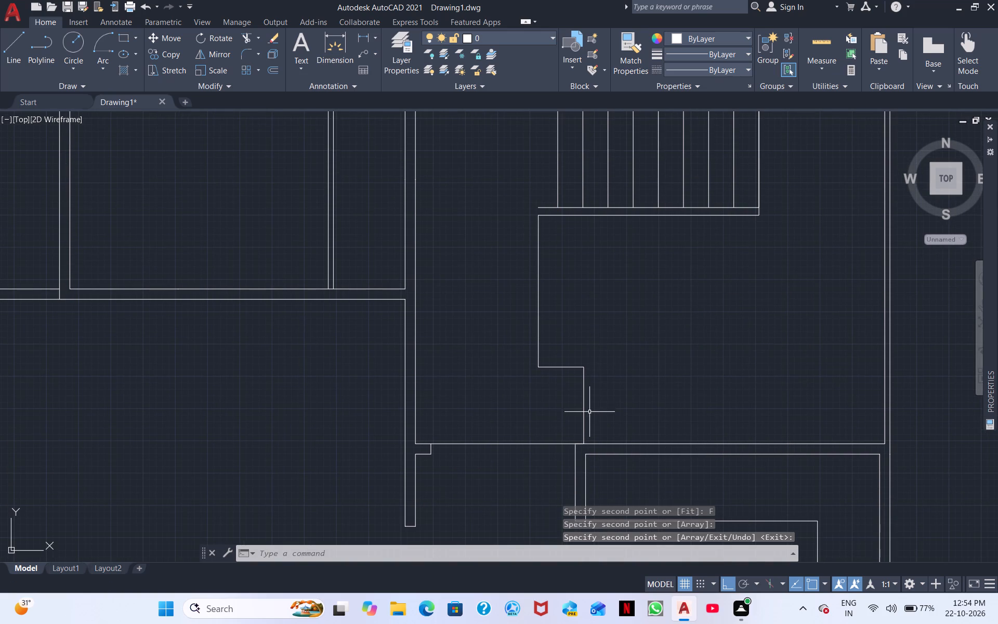
left_click(602, 428)
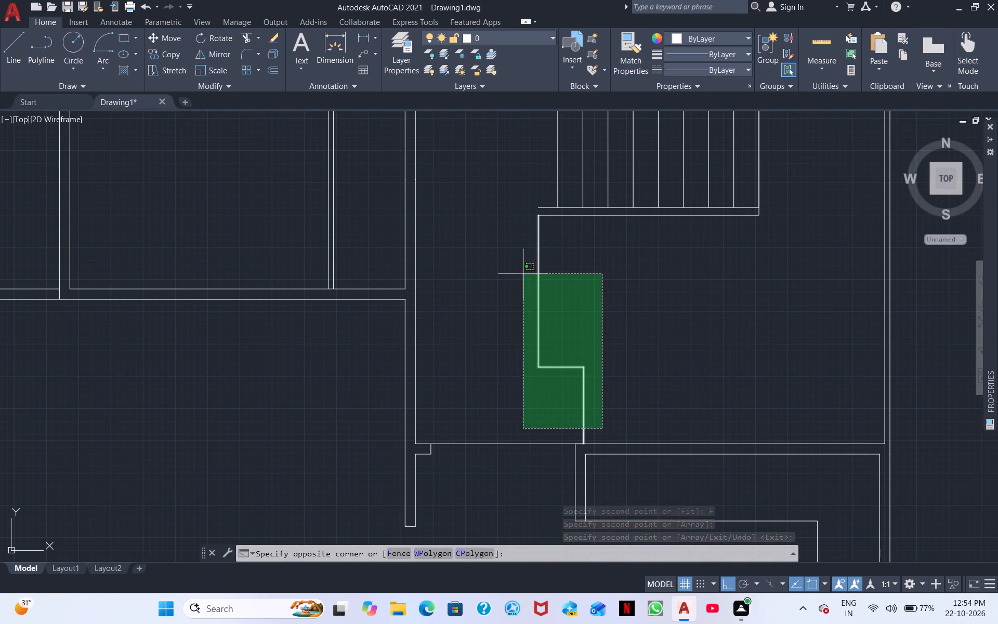
left_click(523, 274)
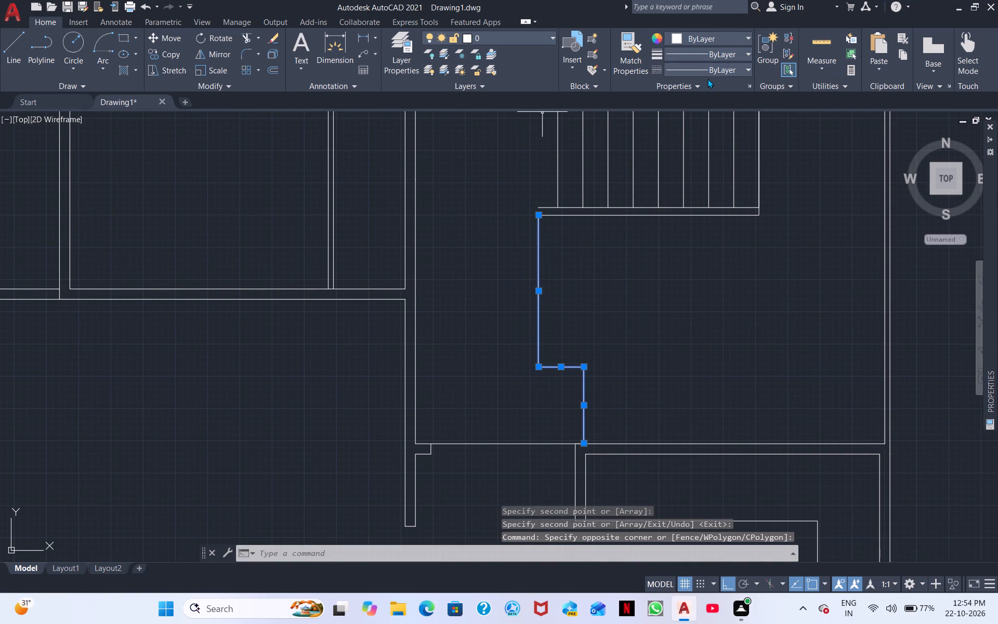
left_click(723, 64)
left_click(718, 116)
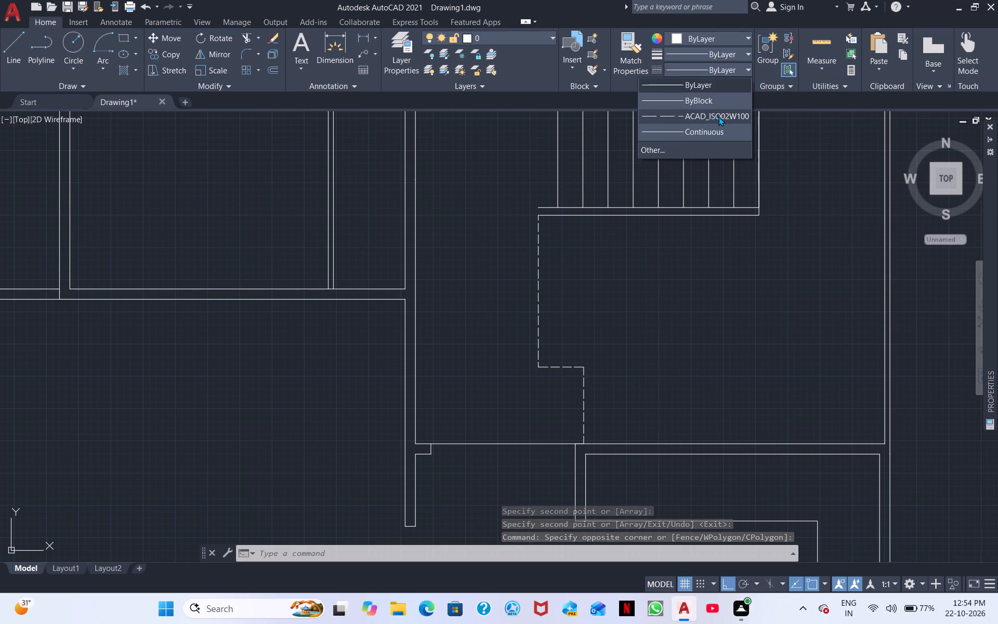
left_click(707, 300)
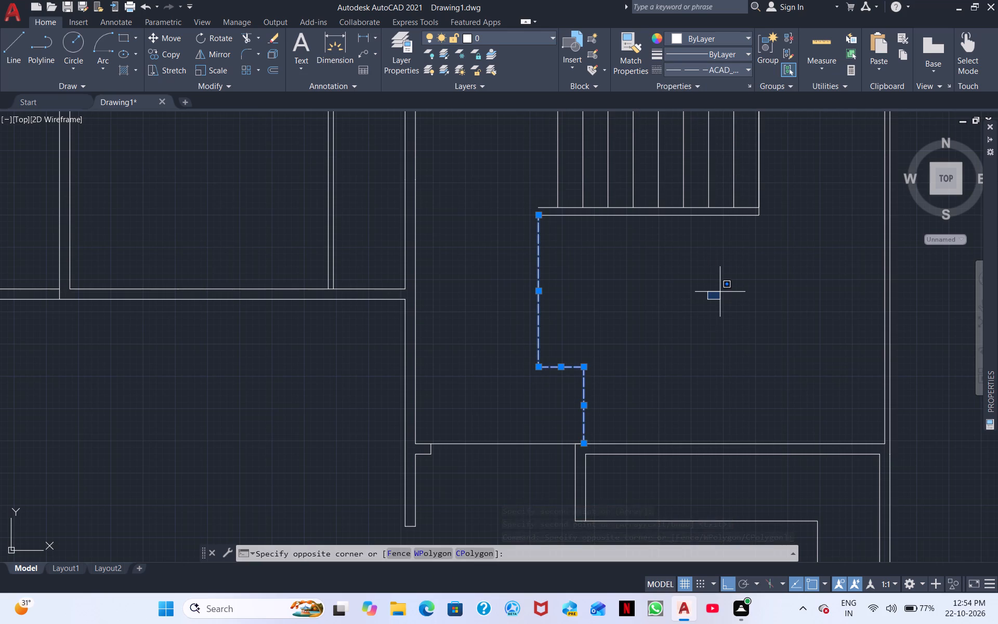
key("Escape")
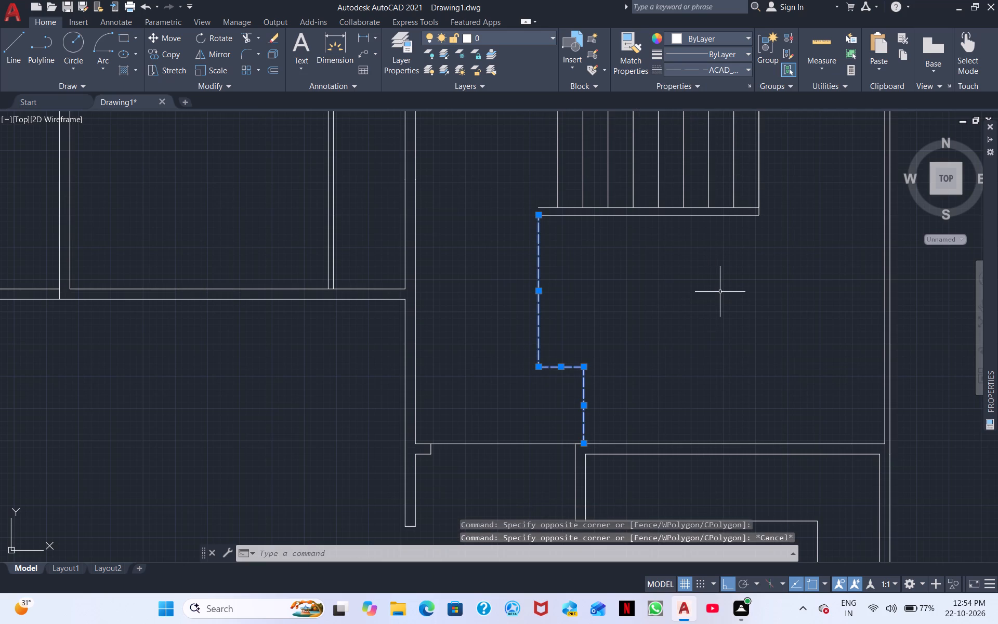
key("Escape")
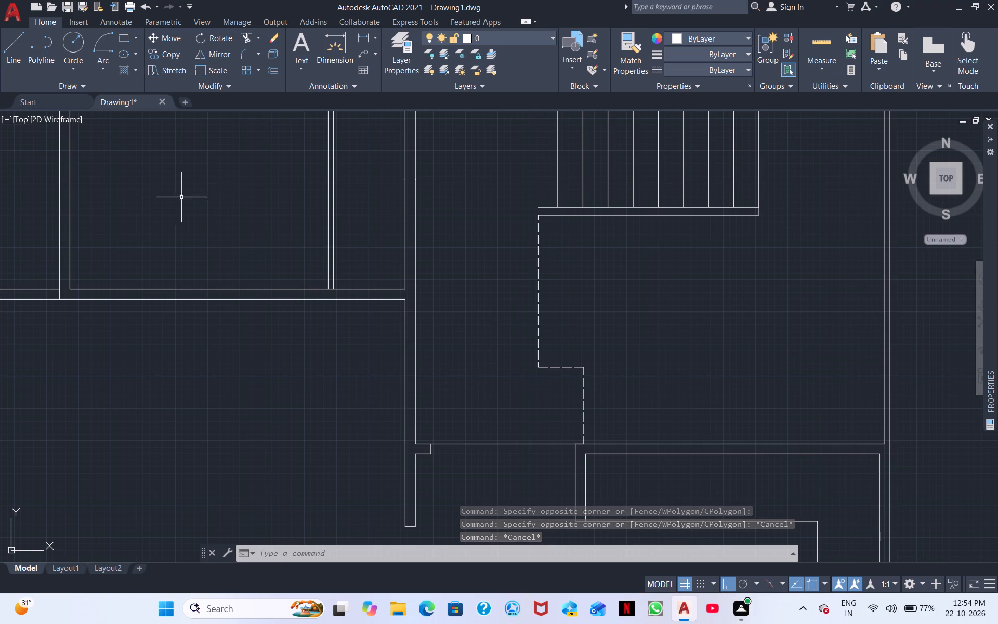
Set the current linetype to ACAD_ISO02W100 and draw a diagonal line from the stair flight's lower-left corner to the room's left wall.
left_click(4, 47)
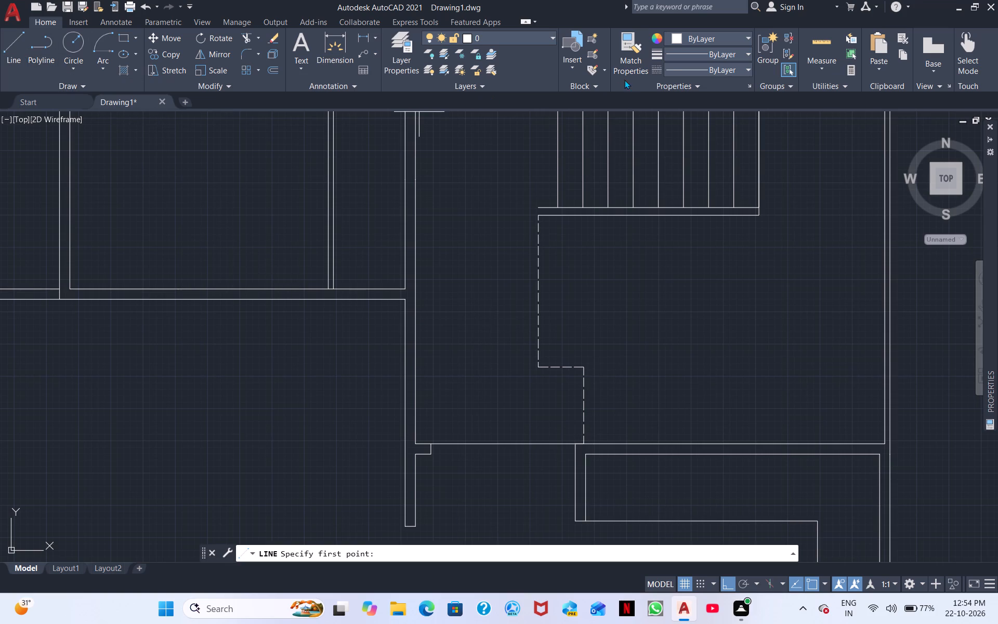
left_click(713, 74)
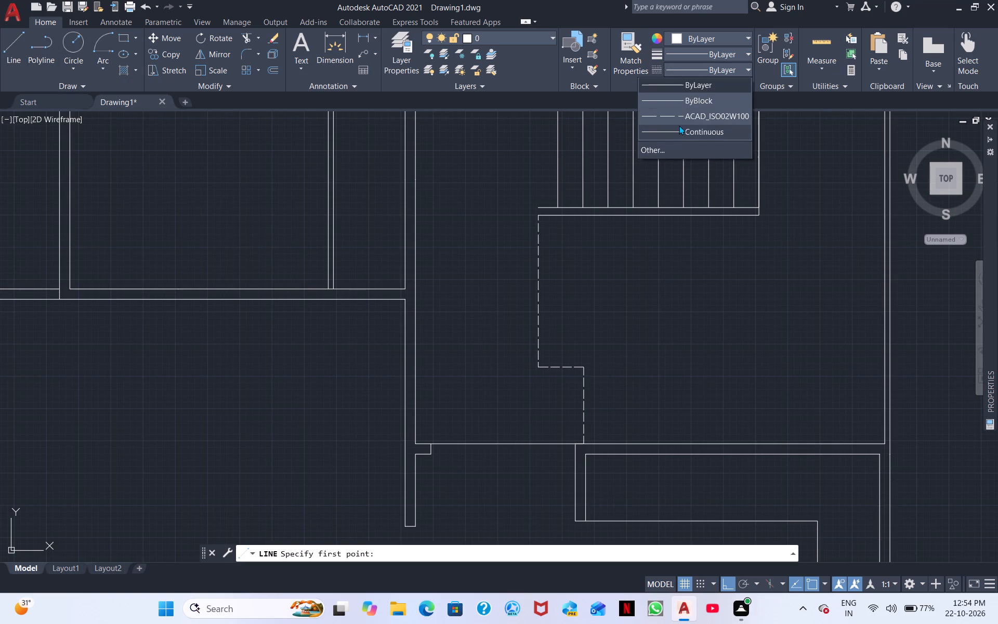
left_click(680, 121)
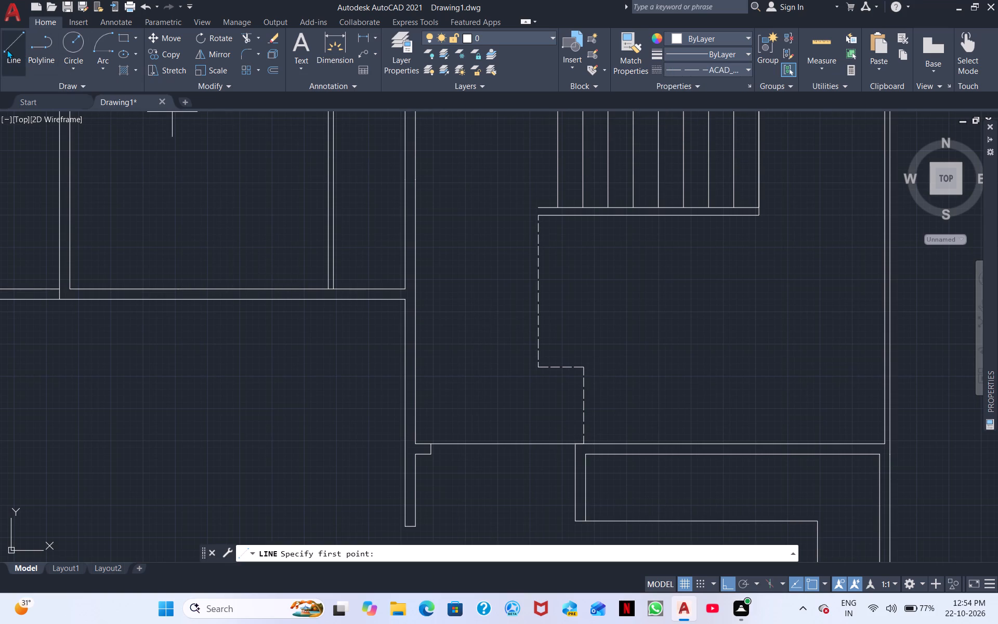
left_click(7, 49)
middle_click_drag(604, 324, 639, 483)
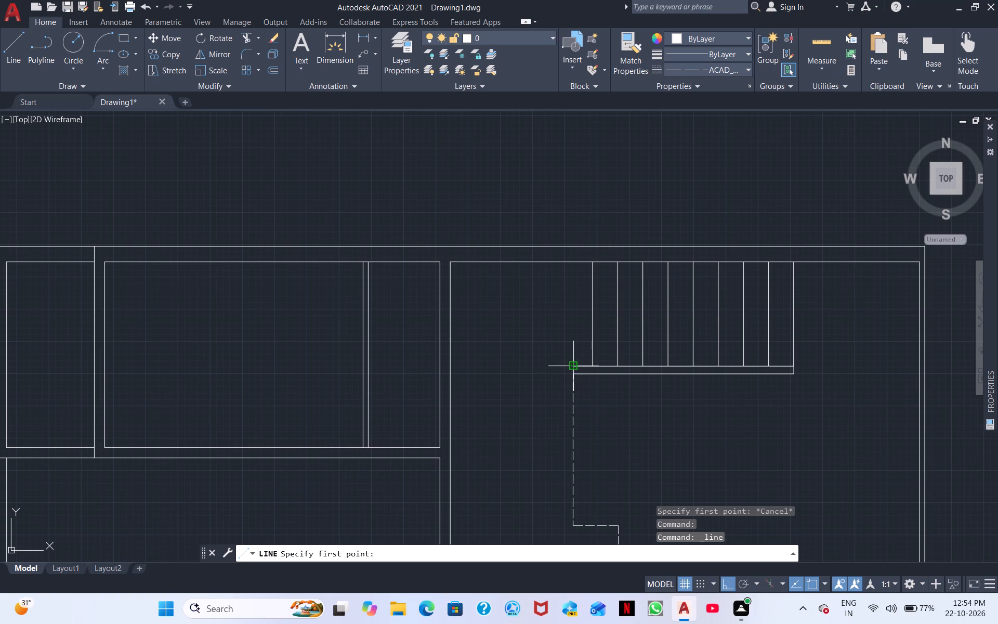
left_click(576, 364)
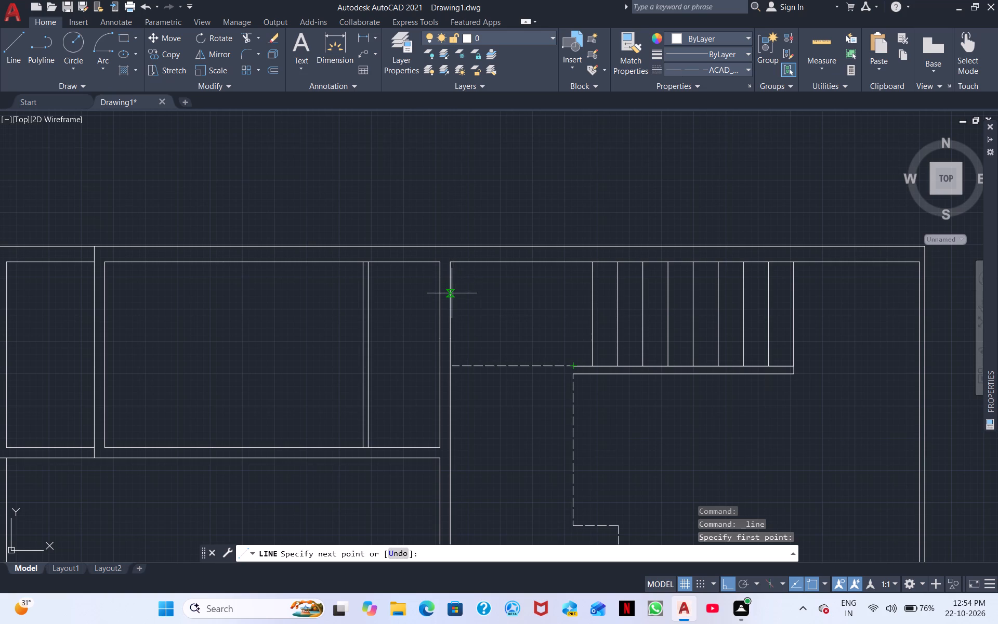
left_click(454, 289)
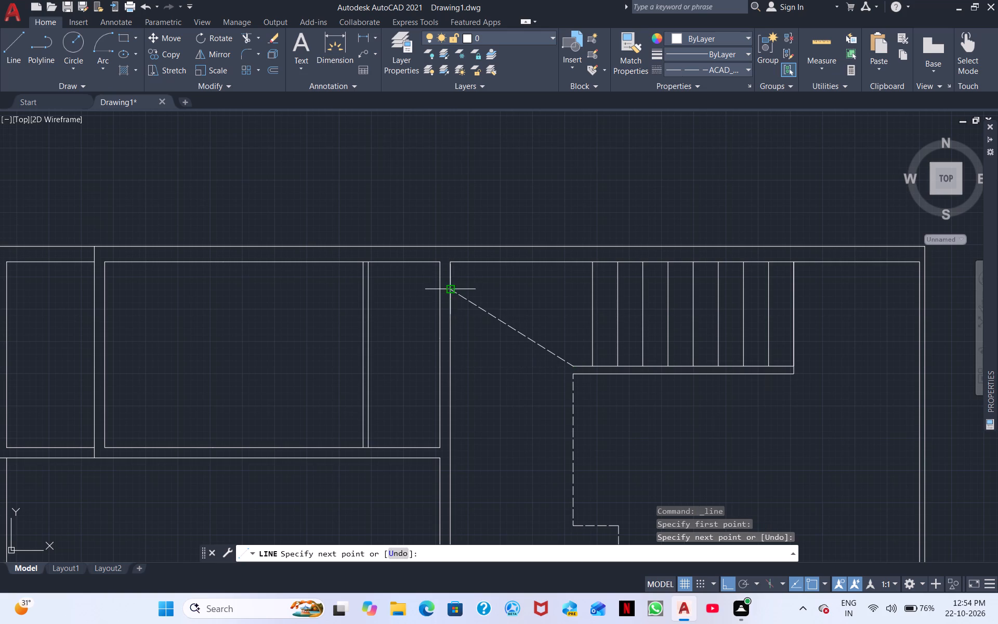
right_click(459, 353)
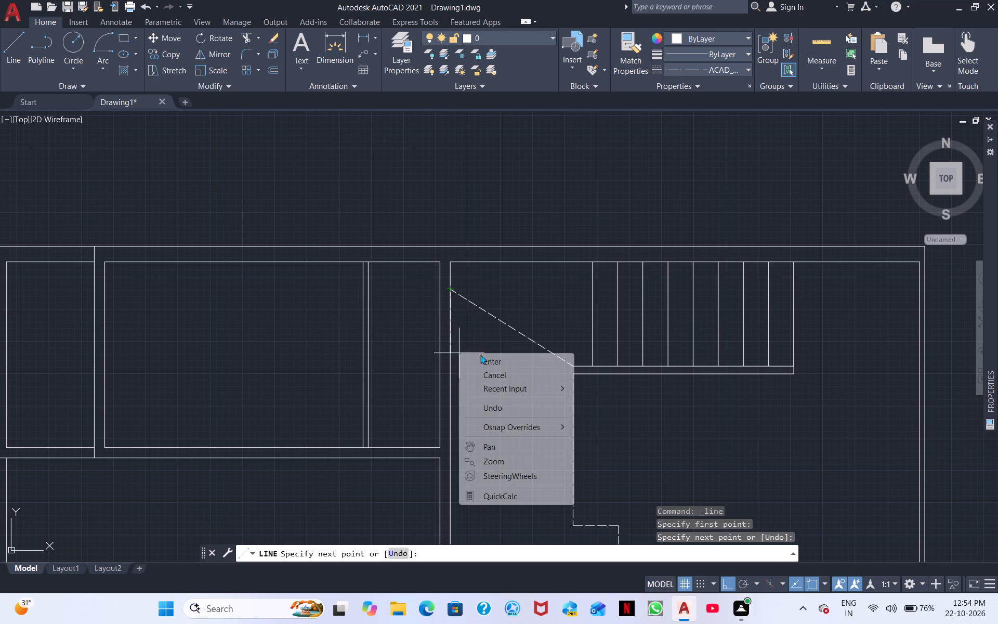
left_click(485, 363)
Draw a second diagonal dashed line from the same stair corner to the room's upper wall.
right_click(515, 362)
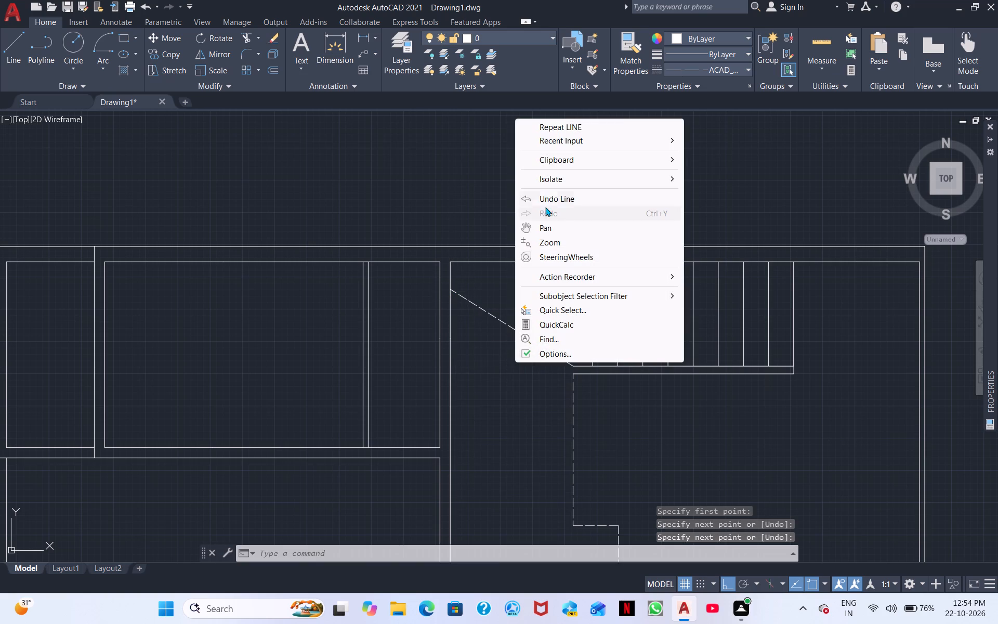
left_click(569, 127)
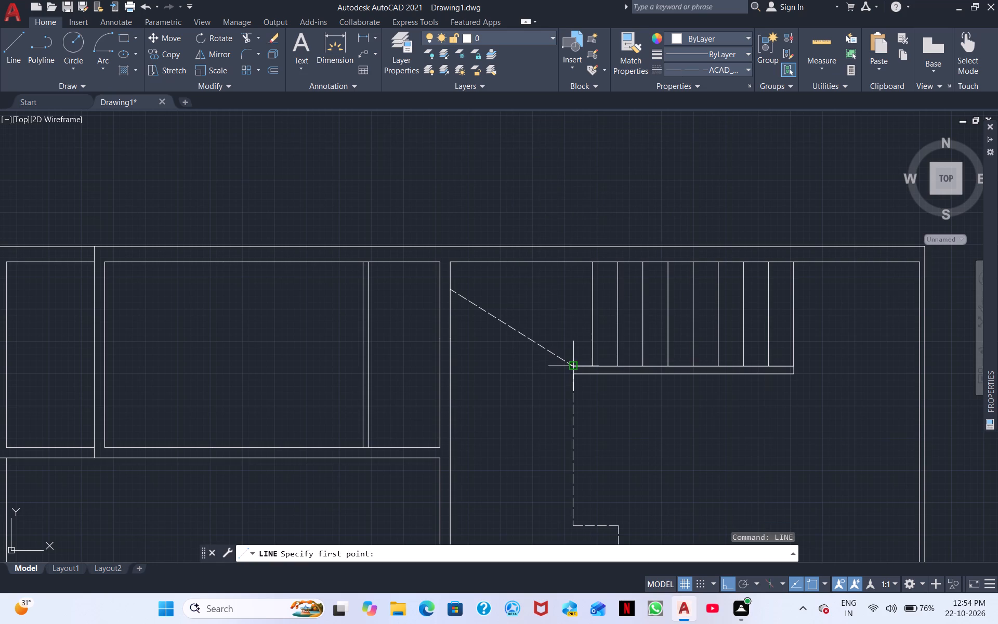
left_click(574, 363)
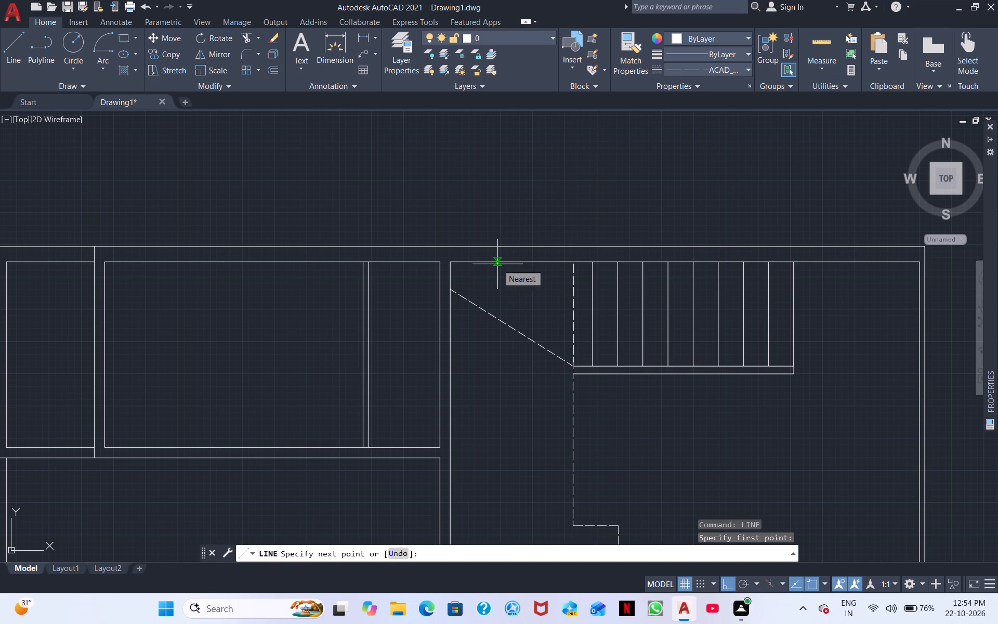
scroll(500, 261, "up", 2)
left_click(498, 261)
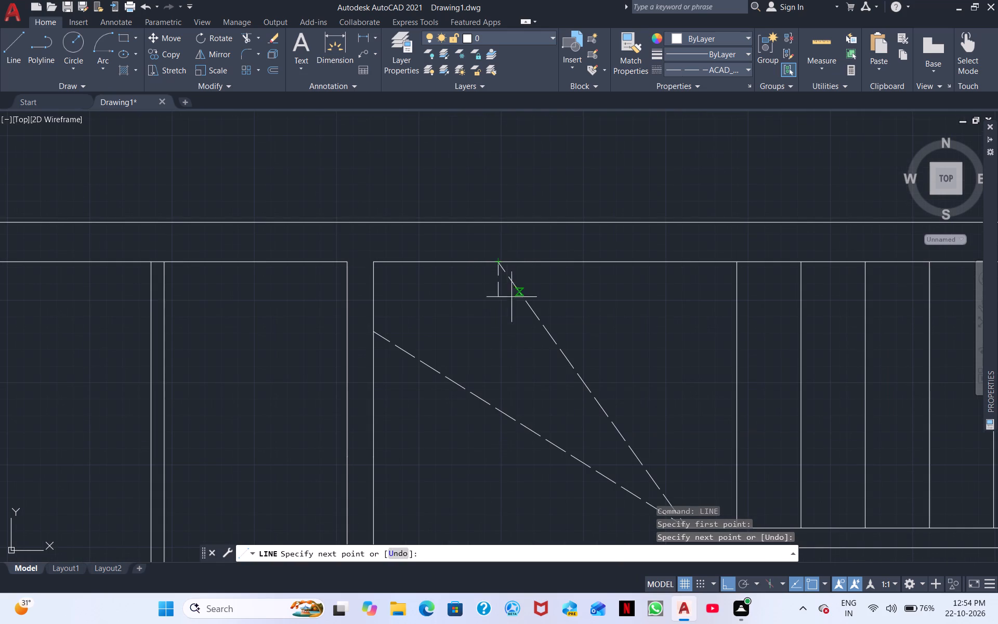
right_click(527, 346)
left_click(557, 352)
Draw a horizontal dashed line from the lower vertical dashed line, just below the notch, to the room's left wall.
scroll(524, 389, "down", 1)
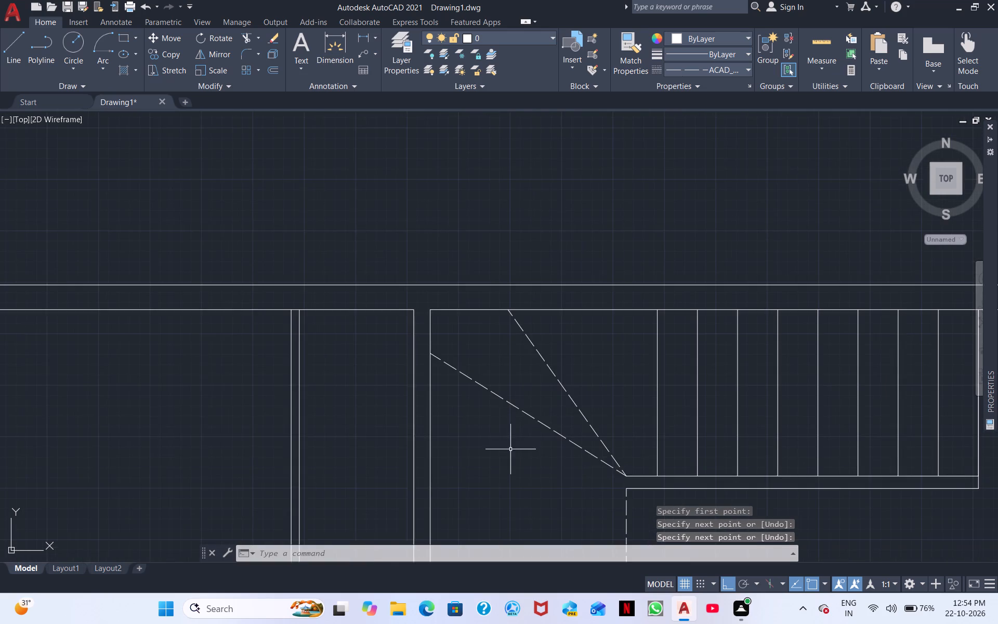
middle_click_drag(509, 450, 452, 353)
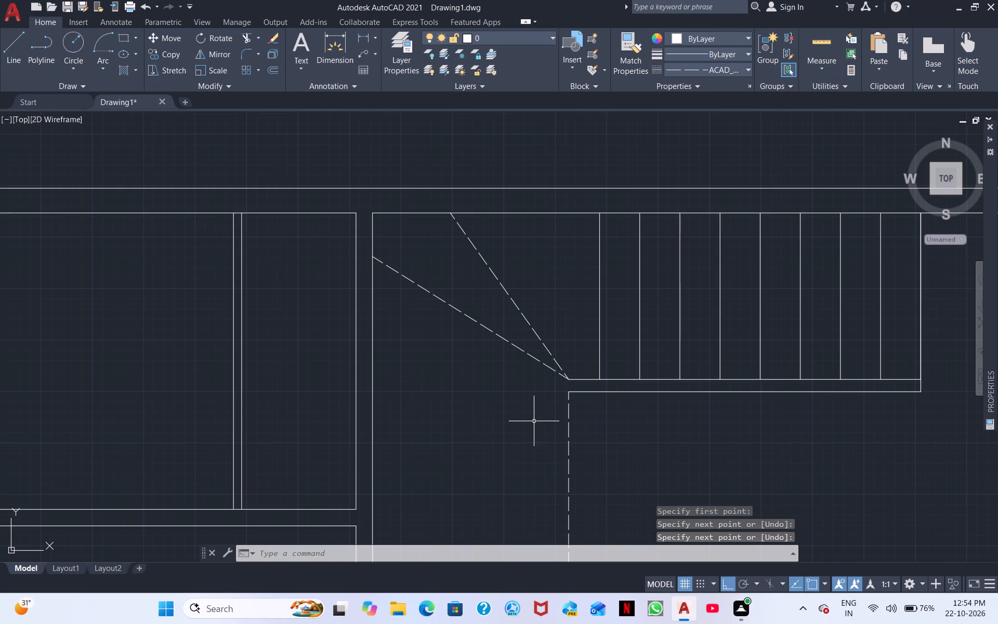
middle_click_drag(535, 424, 475, 411)
middle_click_drag(483, 456, 509, 348)
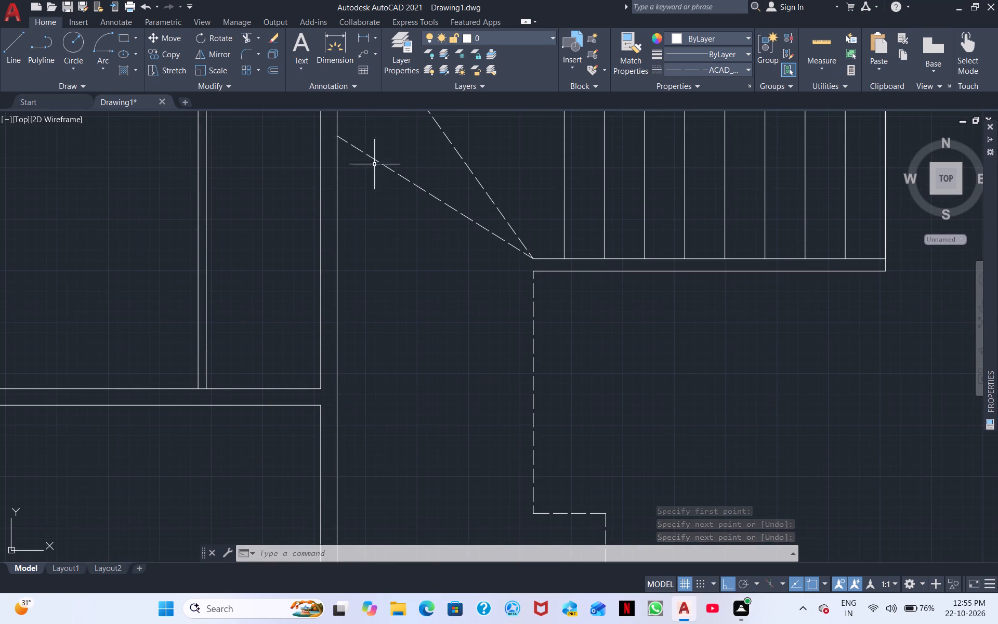
left_click(10, 41)
middle_click_drag(521, 386, 492, 206)
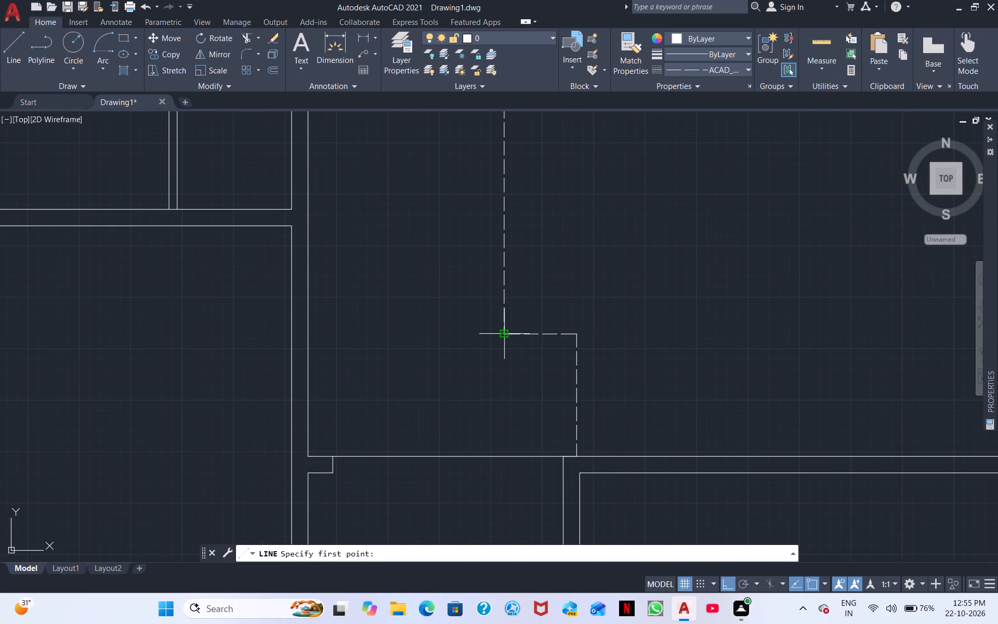
left_click(573, 343)
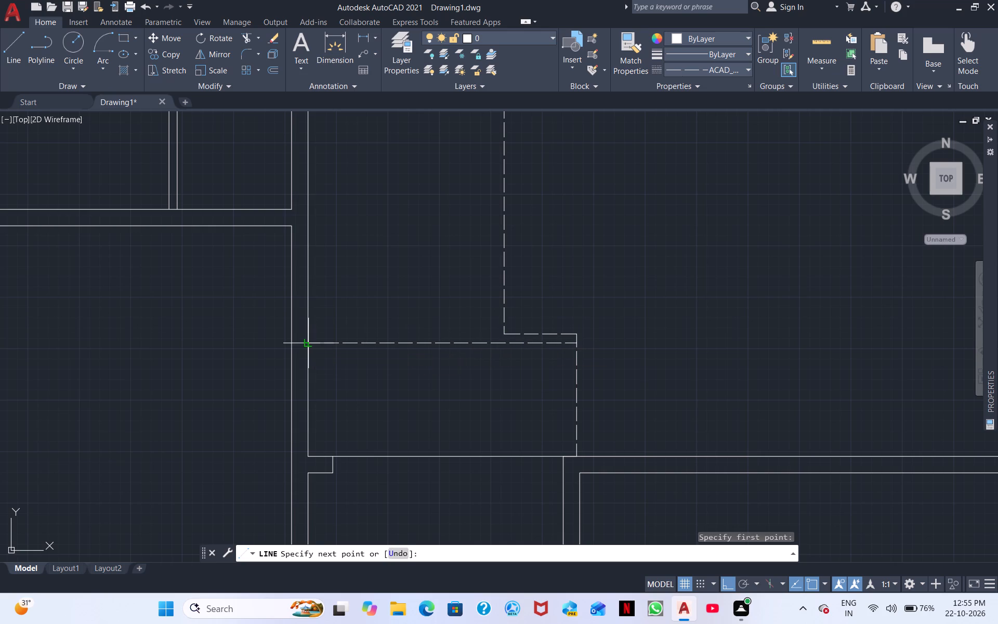
left_click(306, 344)
right_click(375, 378)
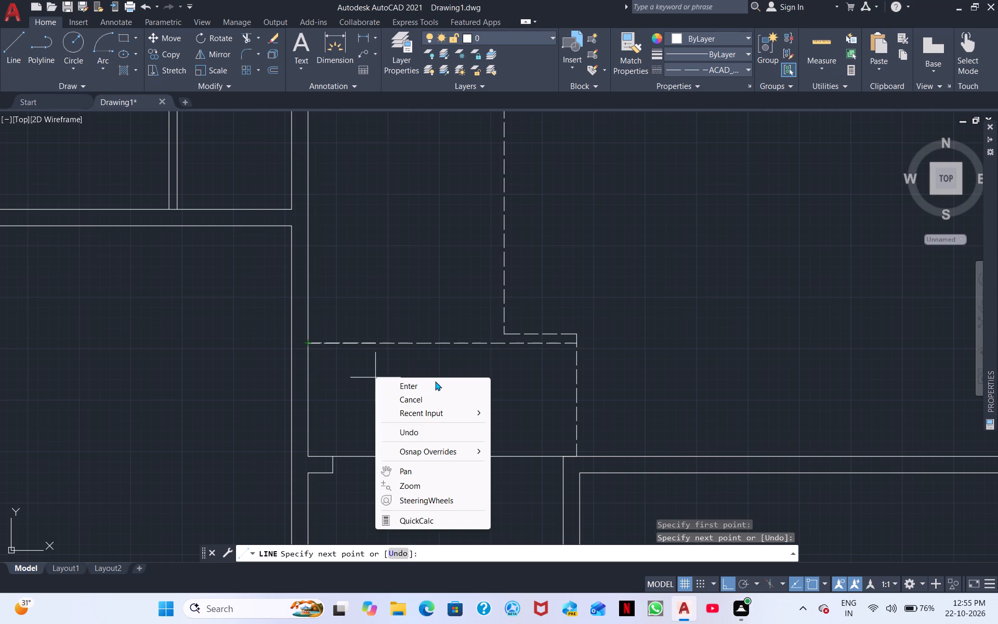
left_click(435, 381)
Draw a diagonal dashed line from the lower horizontal dashed line, just beside the notch, to the middle of the left wall segment below.
right_click_drag(414, 408, 410, 414)
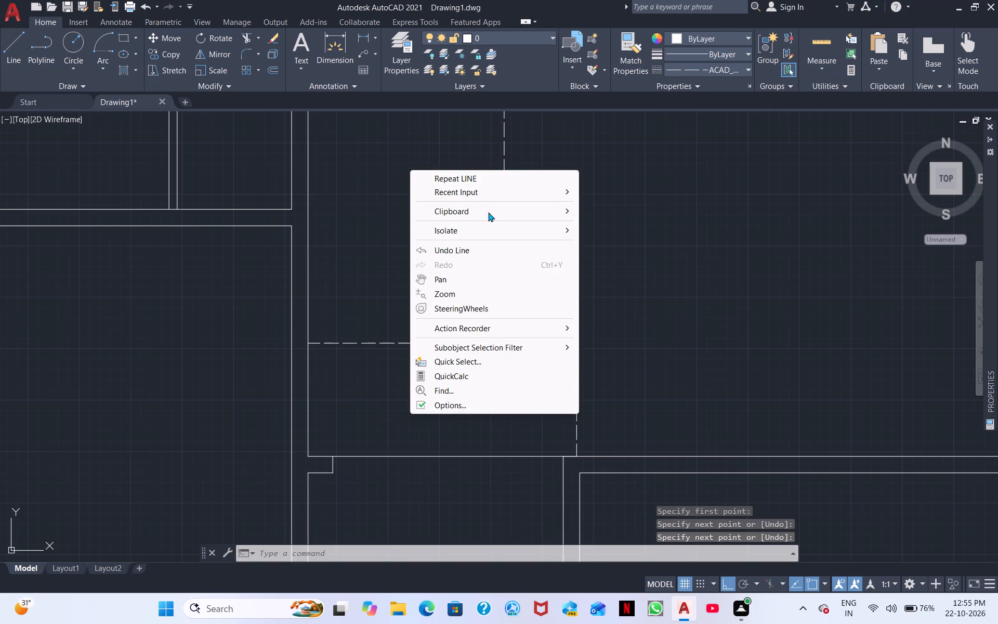
left_click(481, 179)
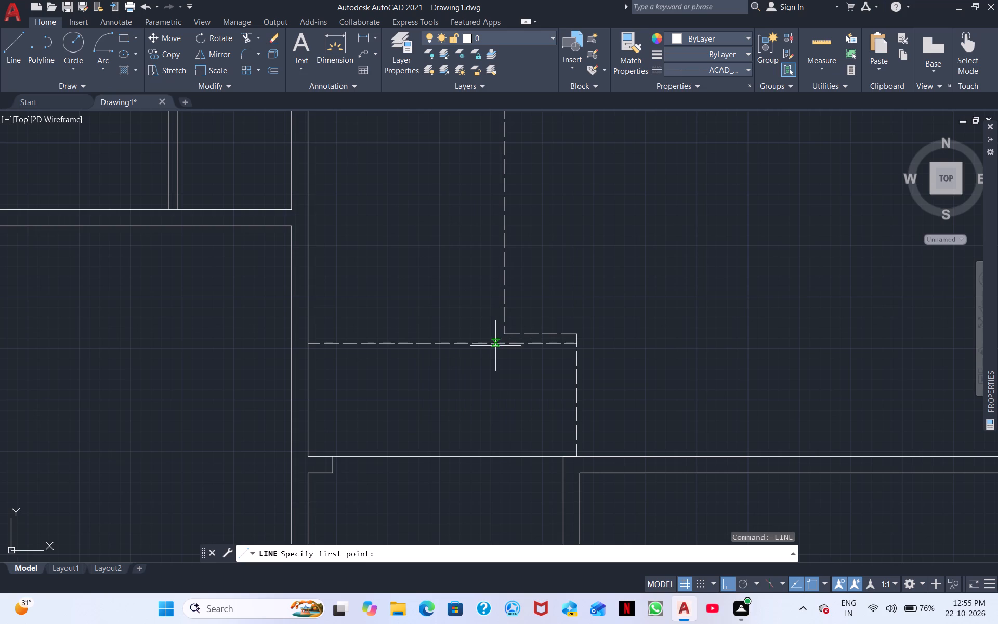
left_click(495, 346)
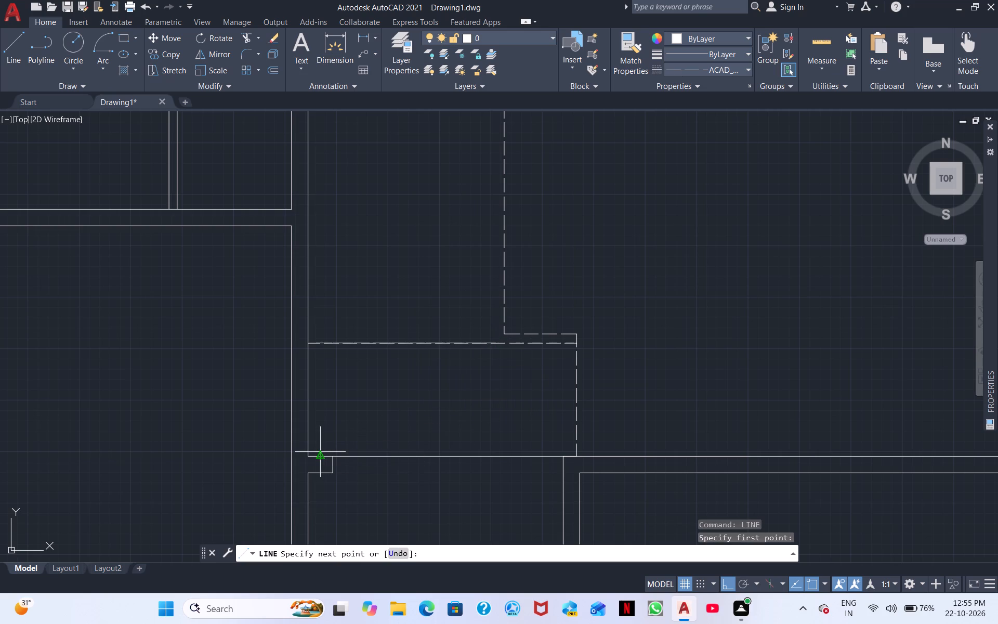
left_click(307, 400)
right_click(429, 417)
left_click(462, 424)
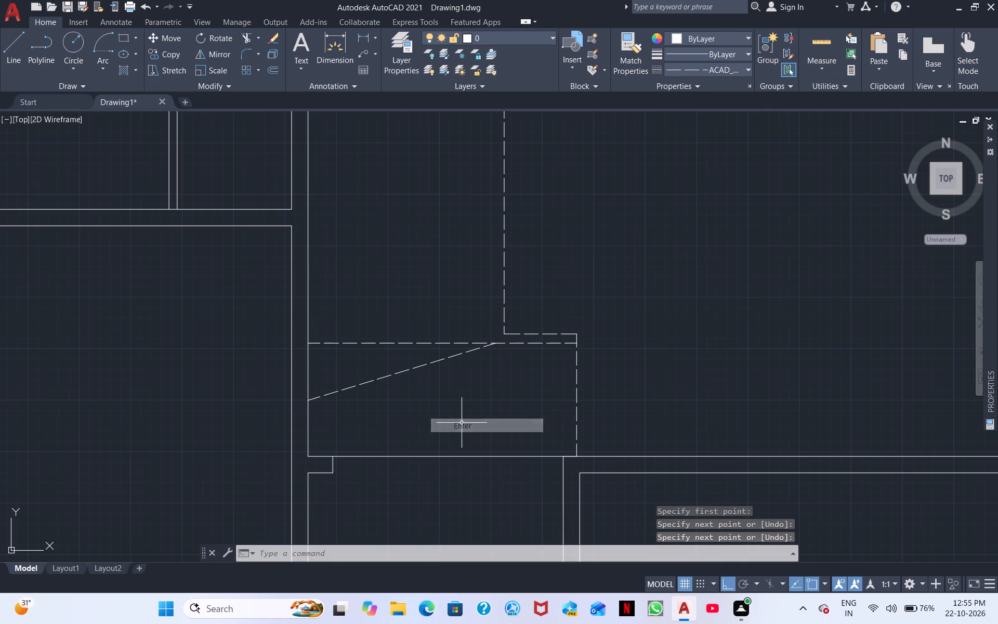
Draw a second diagonal dashed line from the same point beside the notch down to the room's lower wall.
right_click(462, 422)
left_click(533, 182)
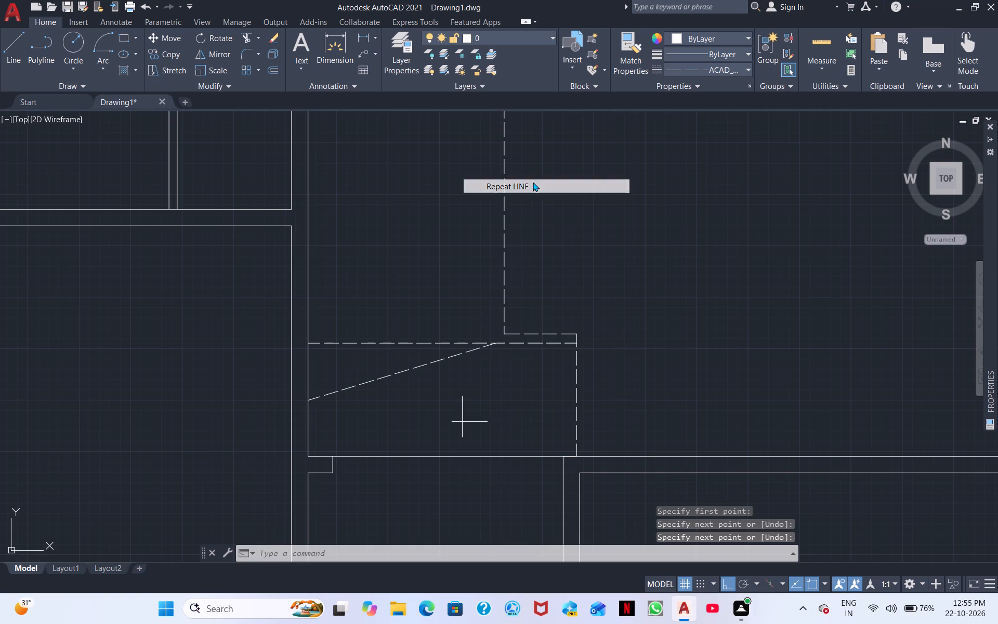
left_click(490, 347)
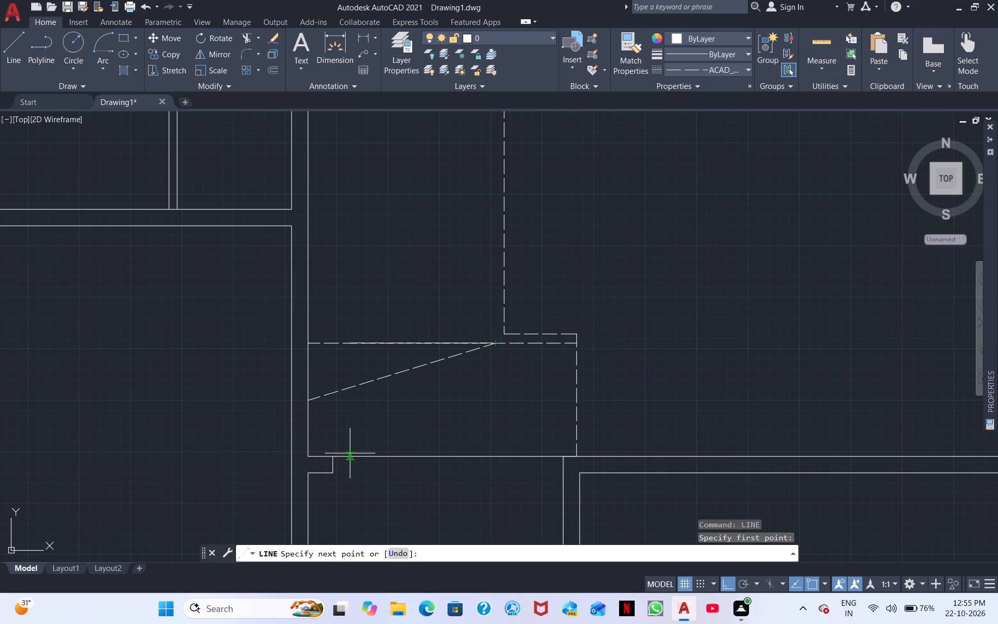
left_click(374, 459)
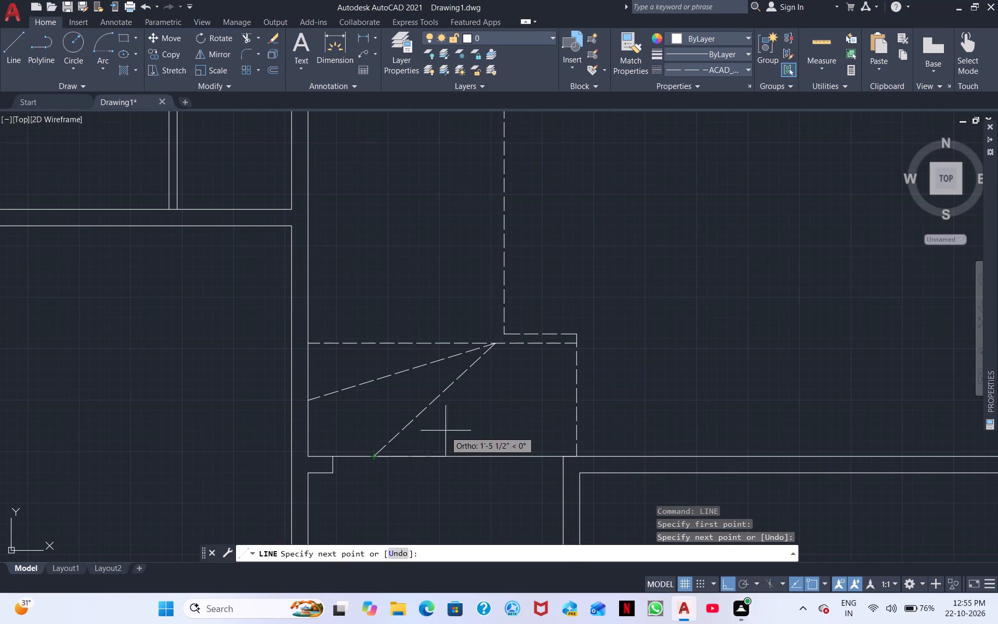
right_click(458, 424)
left_click(508, 428)
Draw a vertical dashed line from the shared point of the two lower diagonals straight down to the room's lower wall.
right_click(505, 408)
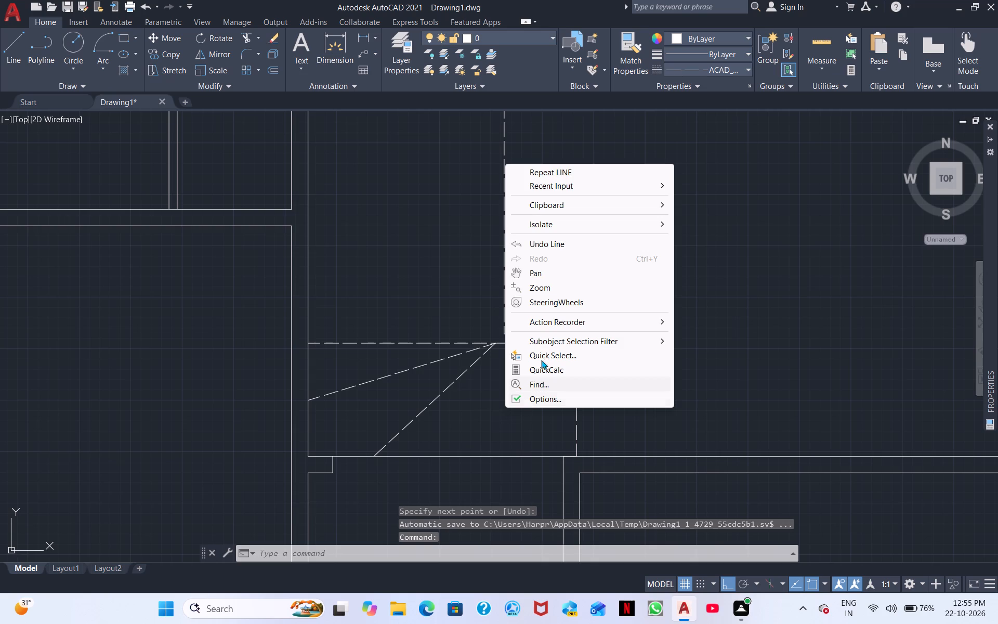
left_click(562, 172)
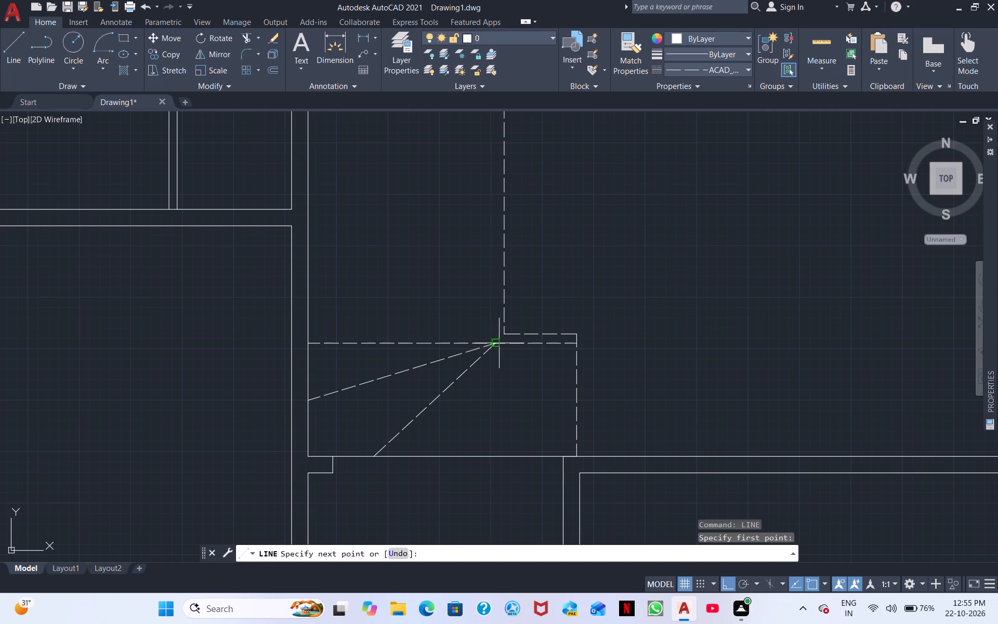
left_click(499, 343)
left_click(492, 456)
right_click(503, 440)
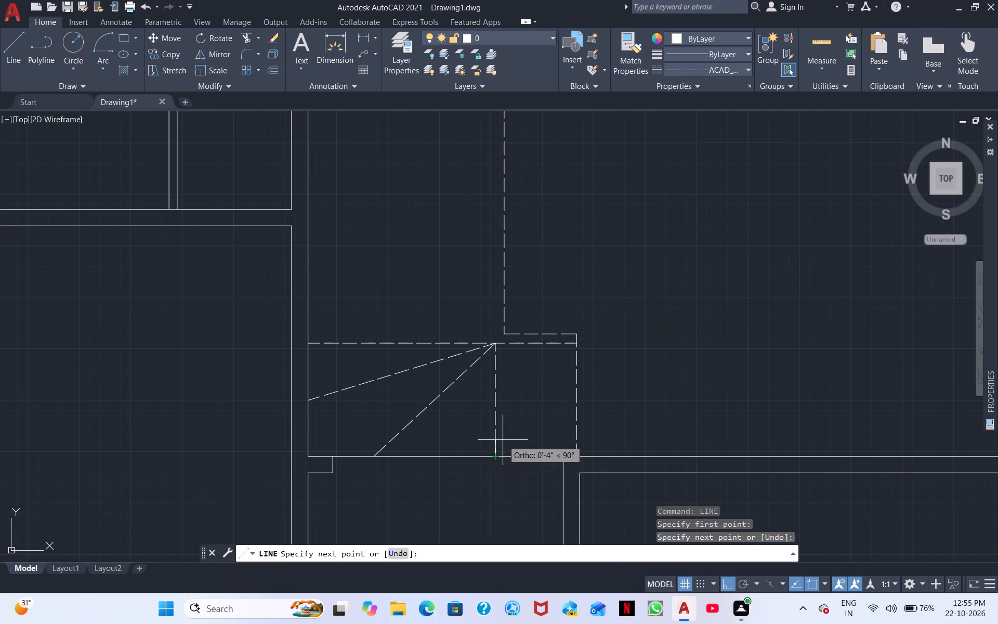
left_click(526, 444)
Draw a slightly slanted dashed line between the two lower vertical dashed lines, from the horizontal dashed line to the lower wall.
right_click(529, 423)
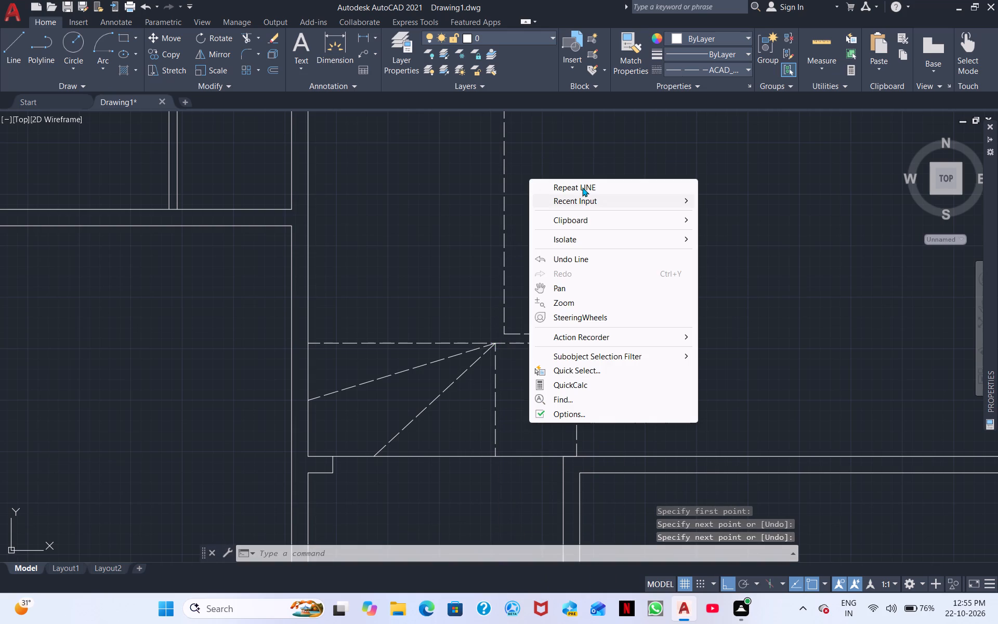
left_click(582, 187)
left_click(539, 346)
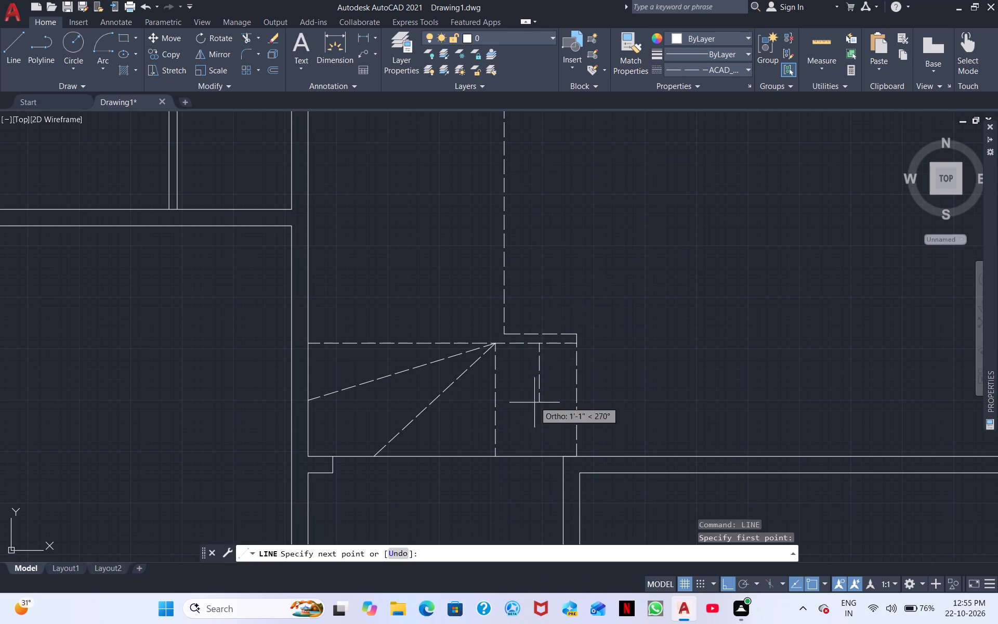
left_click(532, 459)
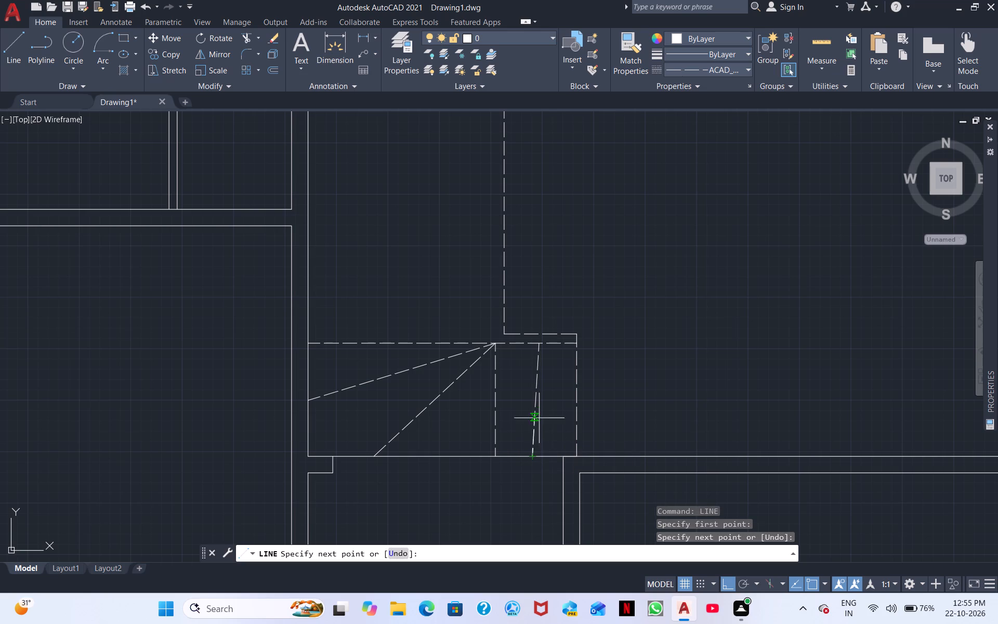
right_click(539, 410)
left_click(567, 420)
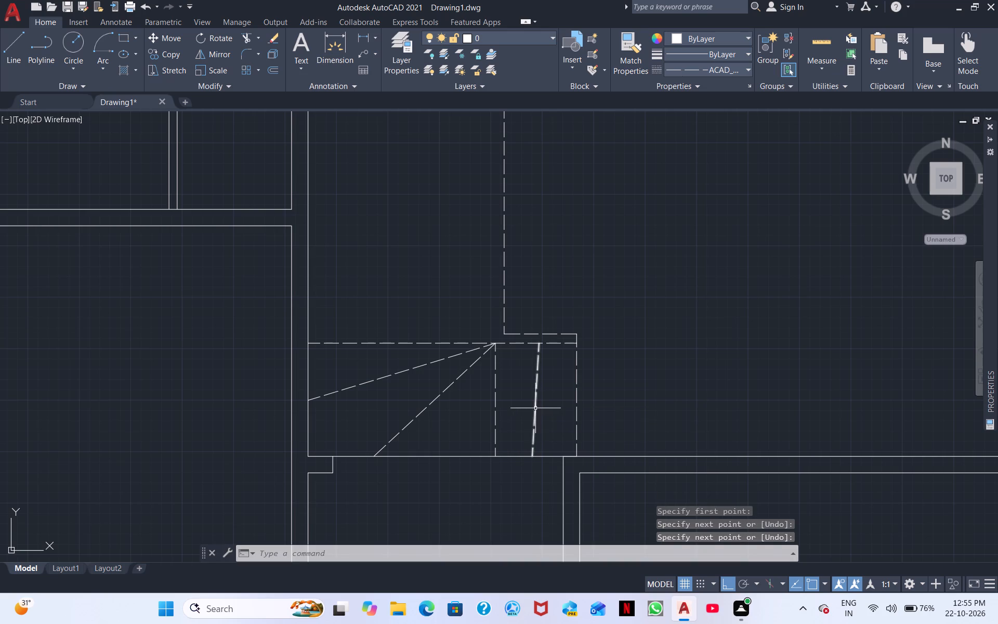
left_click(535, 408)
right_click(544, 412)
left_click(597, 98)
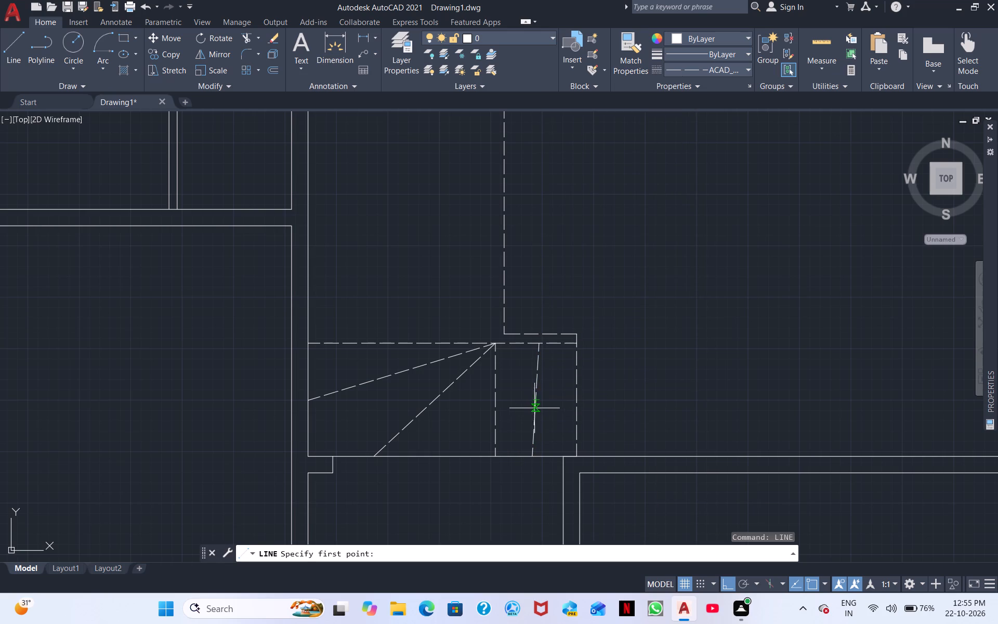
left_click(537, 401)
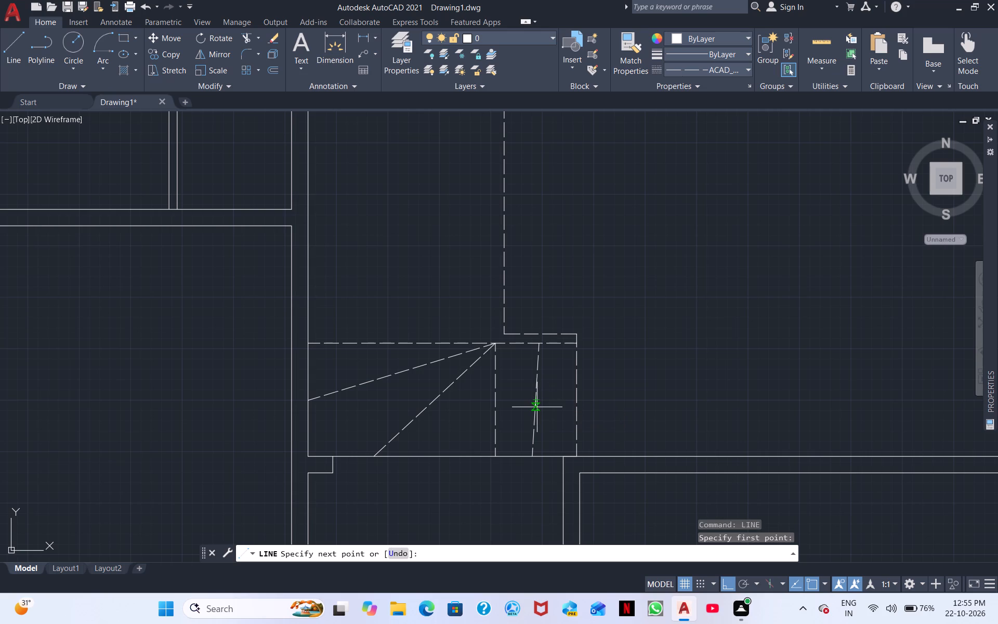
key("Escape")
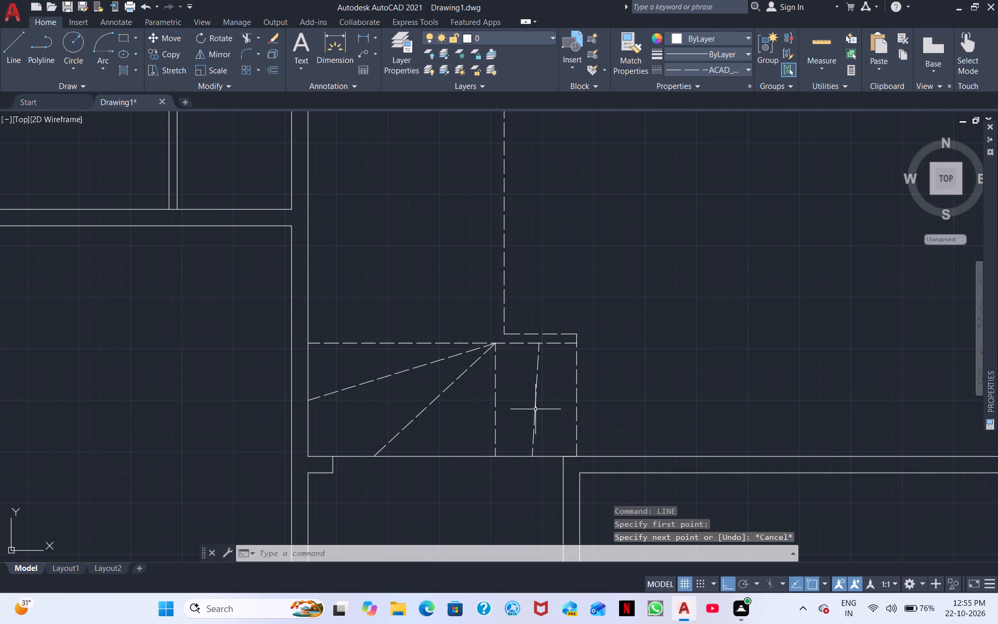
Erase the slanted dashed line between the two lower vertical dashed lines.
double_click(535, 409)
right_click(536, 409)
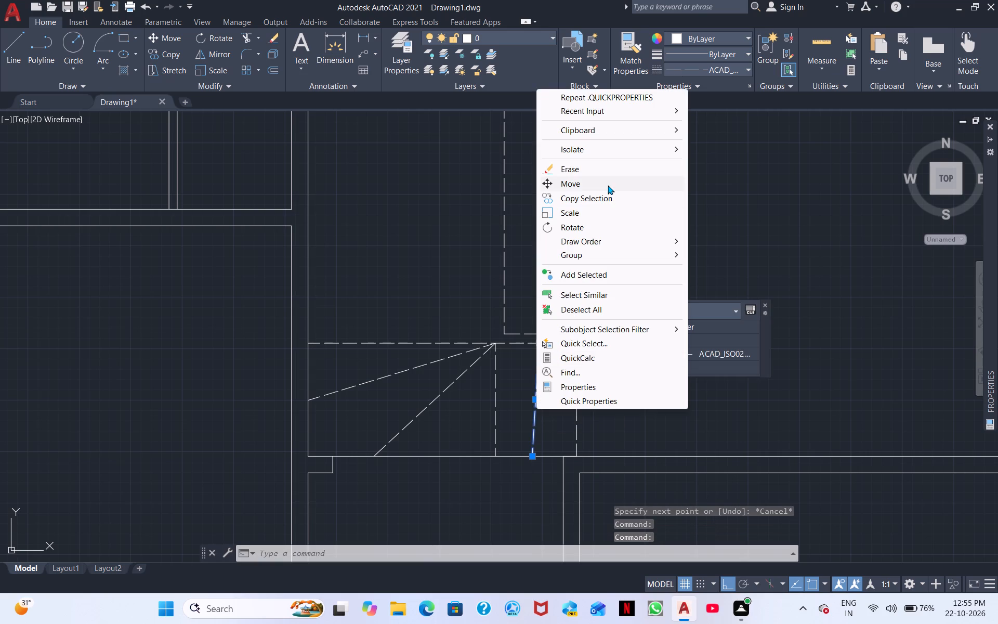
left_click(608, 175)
Draw a vertical dashed line from the middle of the short horizontal span below the notch down to the lower wall.
right_click(533, 405)
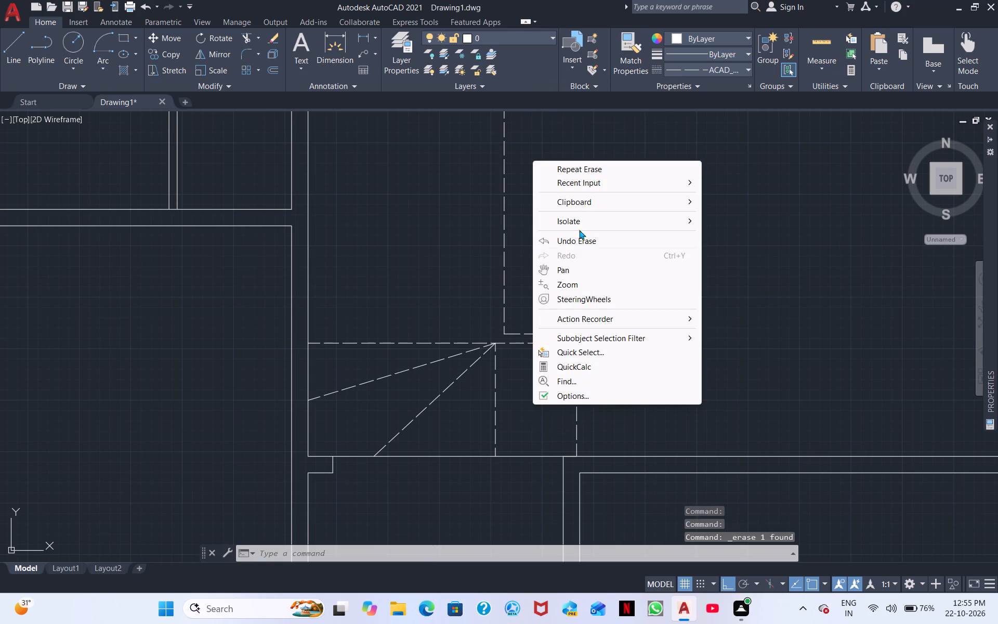
left_click(593, 178)
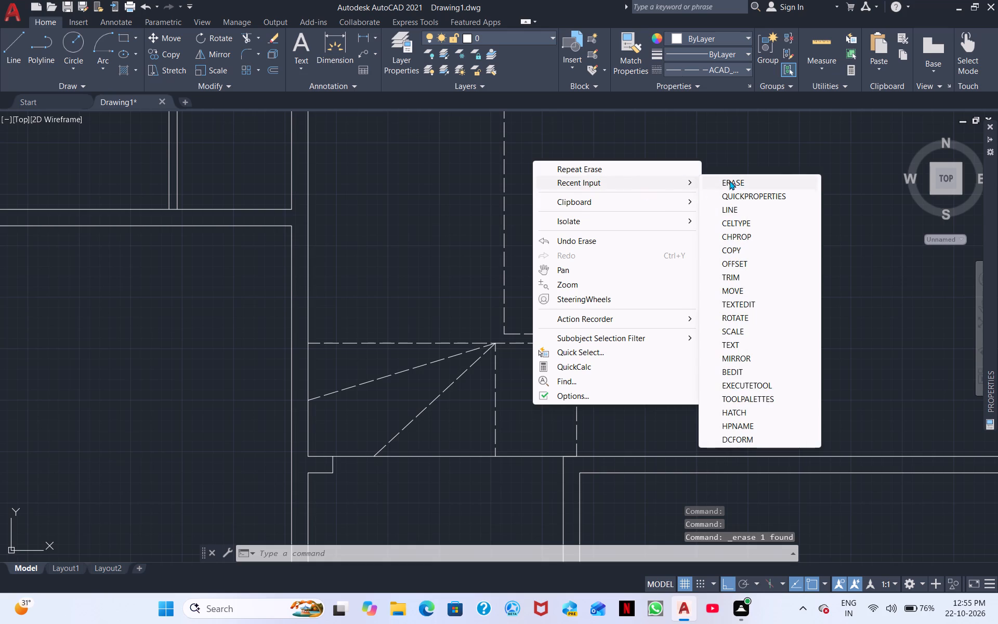
left_click(747, 208)
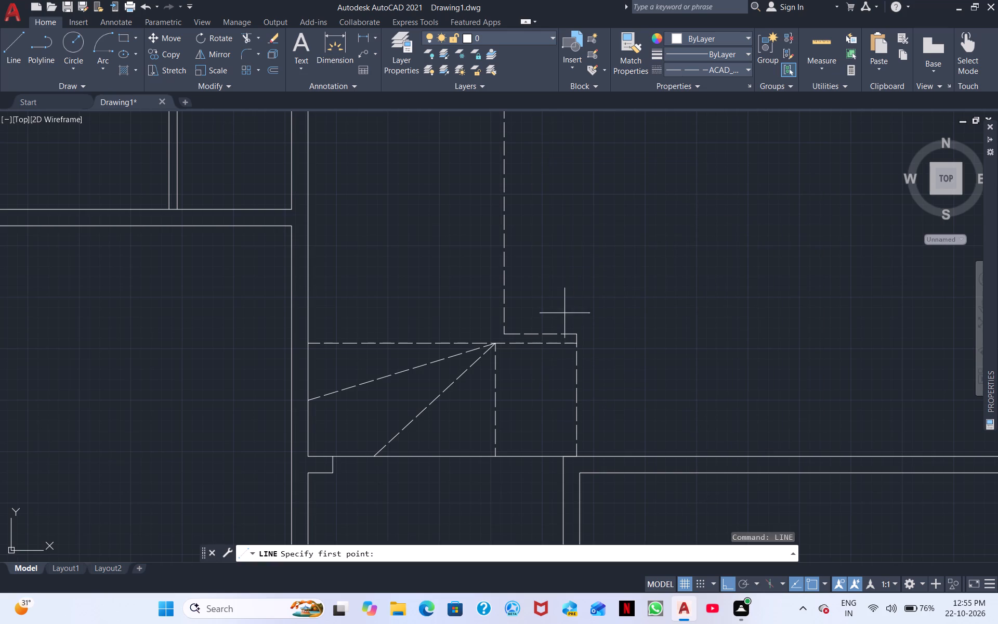
left_click(539, 344)
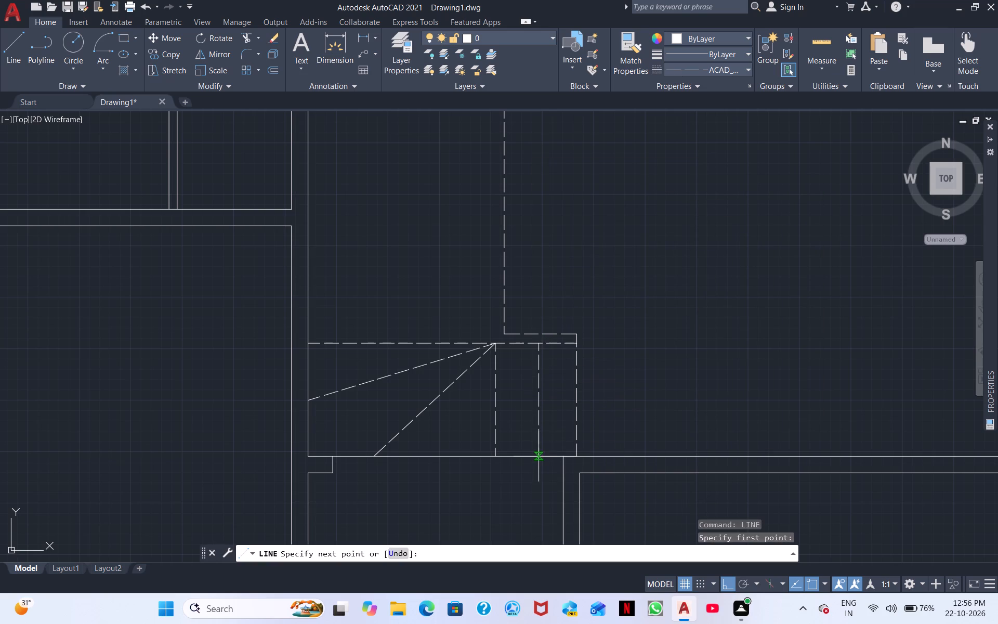
left_click(540, 458)
right_click(548, 416)
left_click(575, 421)
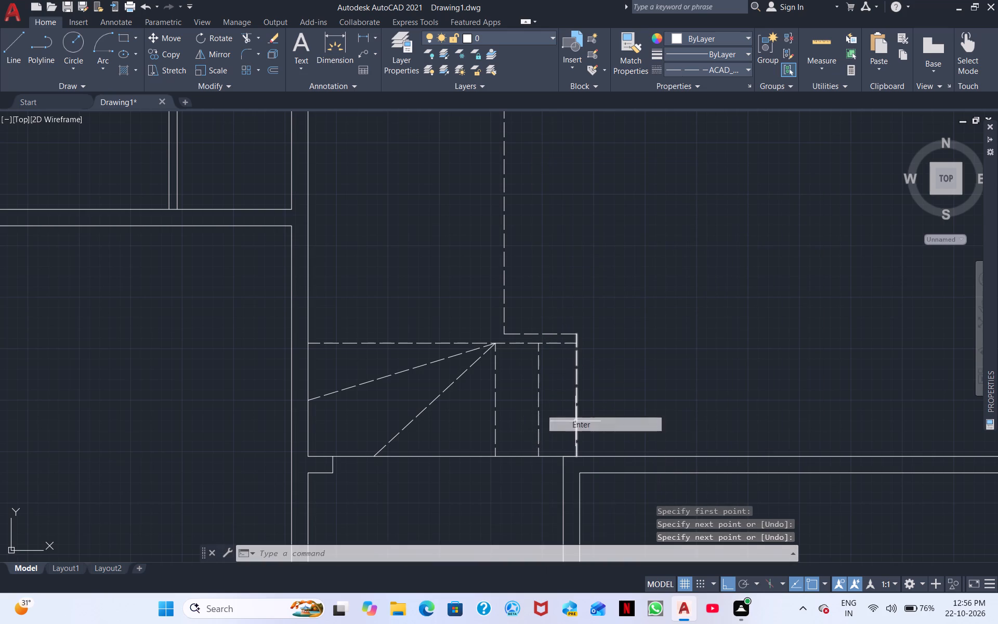
Draw a horizontal dashed tread line above the lower turning steps, from just inside the left wall to the long vertical dashed line.
middle_click_drag(474, 422, 430, 618)
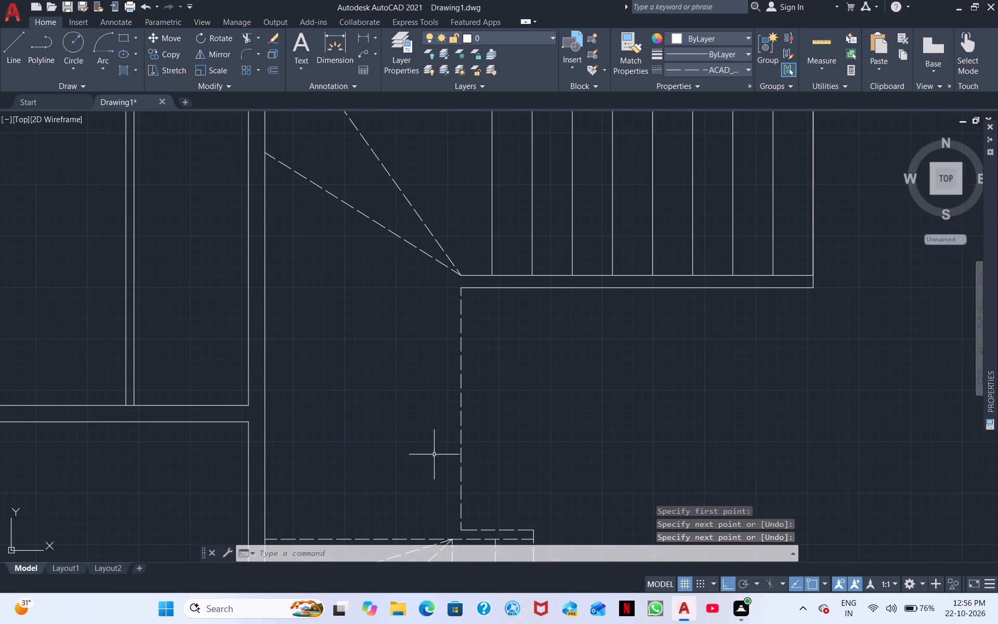
middle_click_drag(414, 422, 574, 371)
right_click(574, 371)
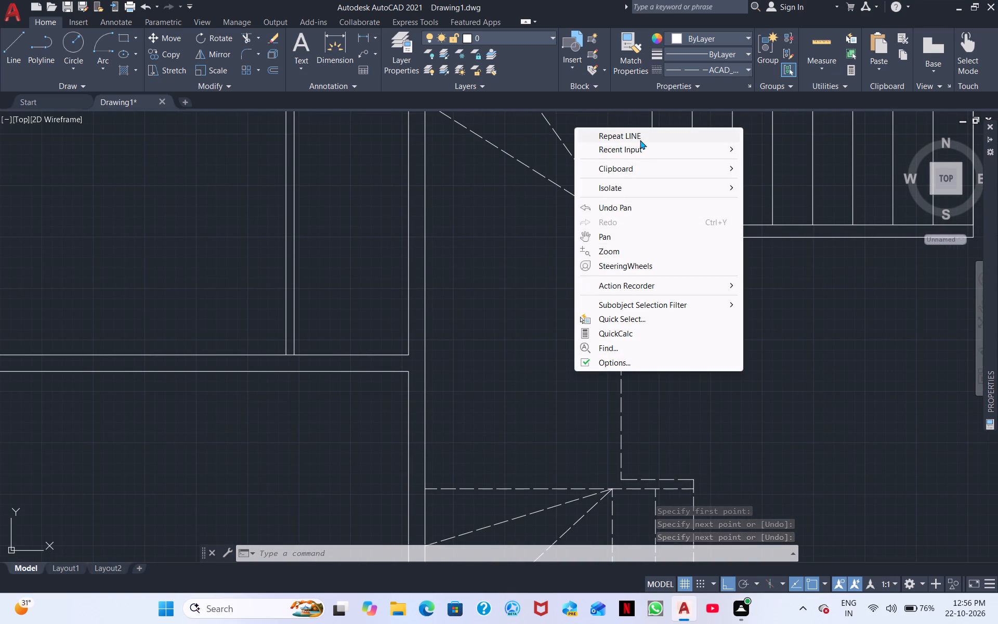
left_click(640, 140)
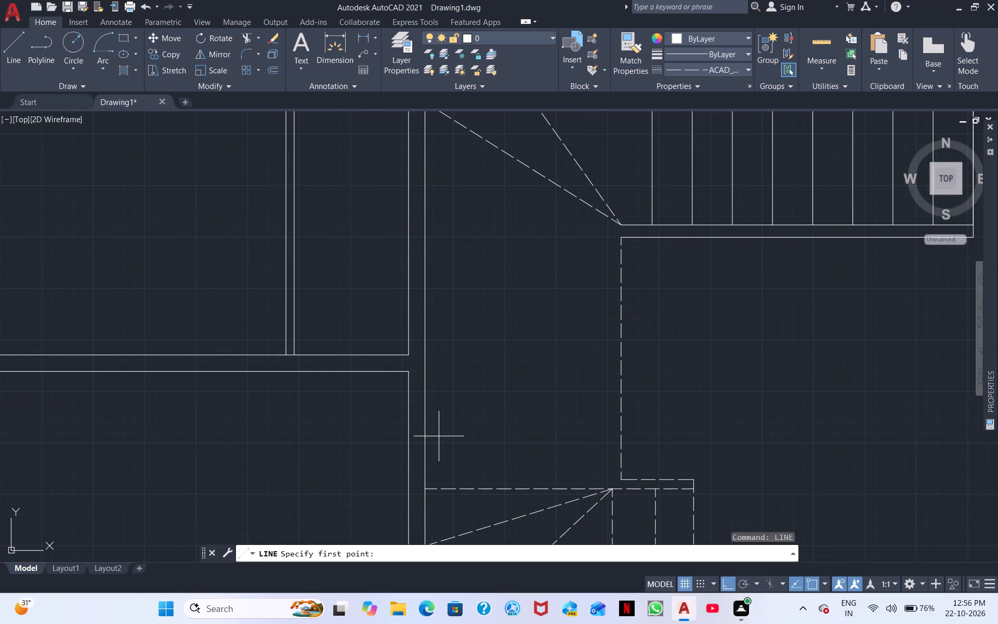
left_click(432, 441)
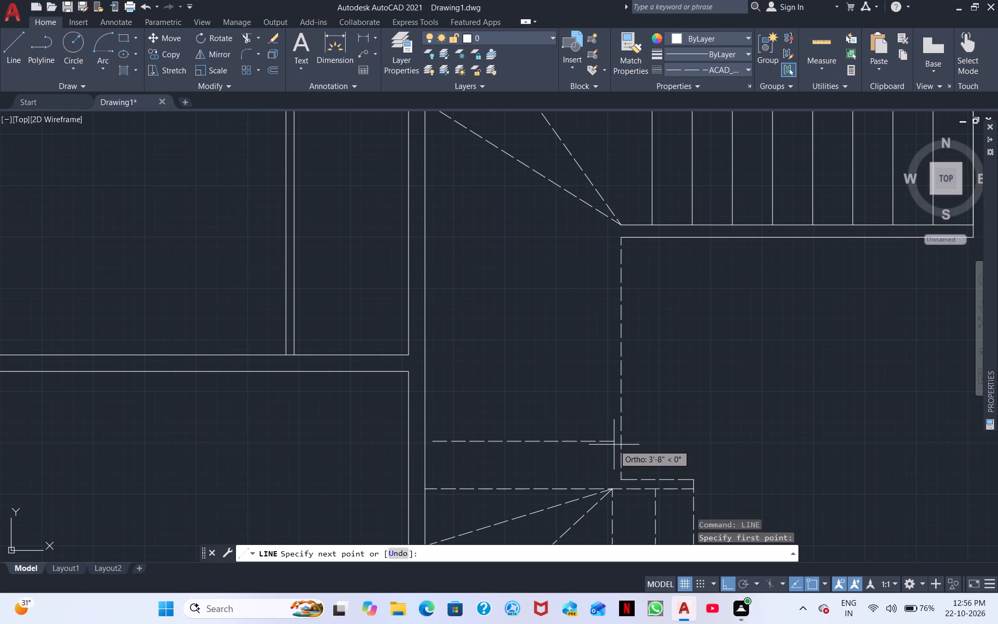
left_click(621, 440)
right_click(542, 452)
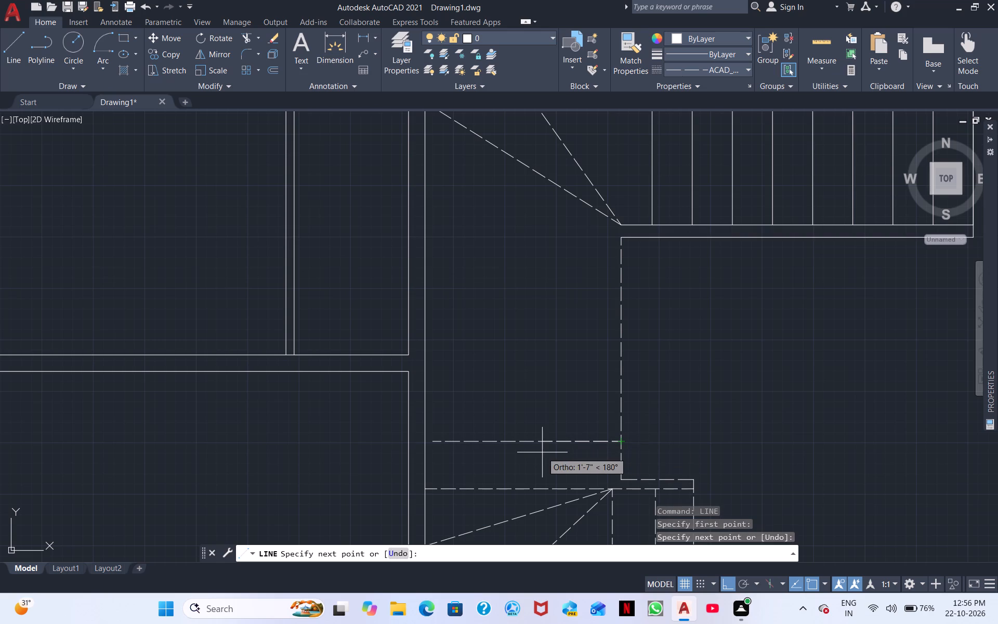
left_click(589, 309)
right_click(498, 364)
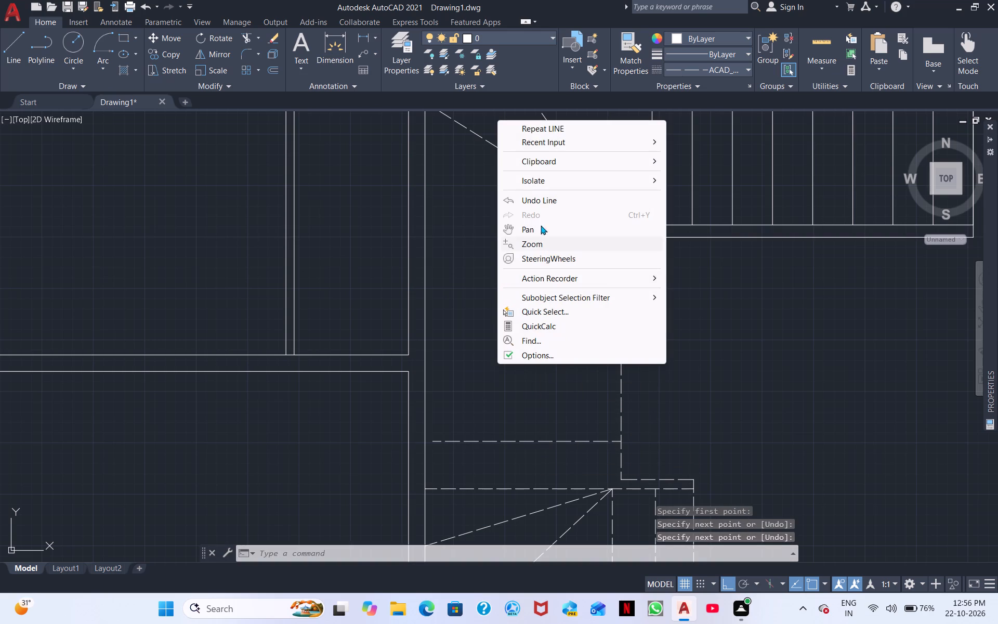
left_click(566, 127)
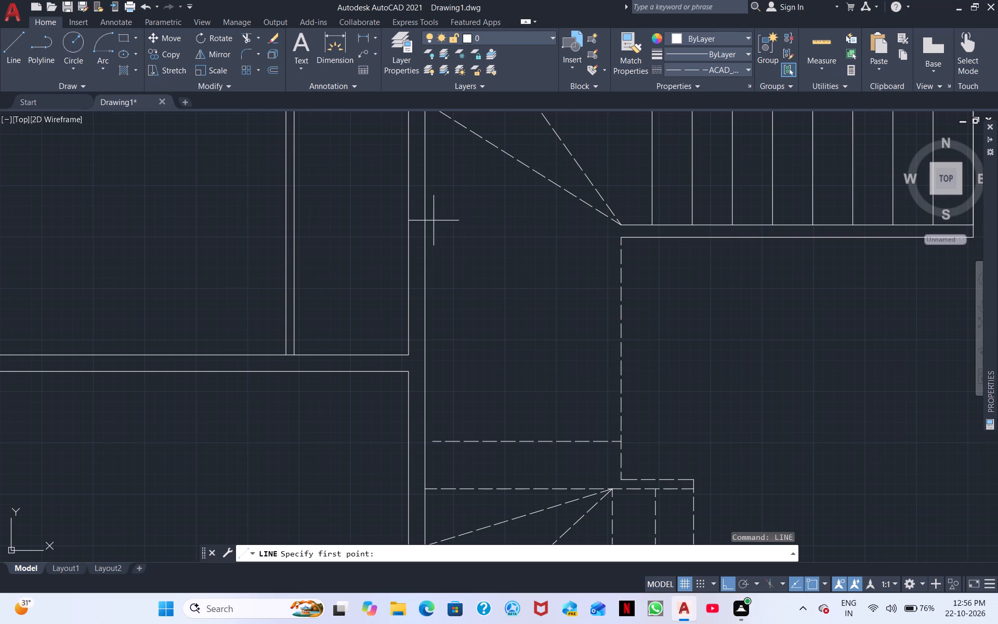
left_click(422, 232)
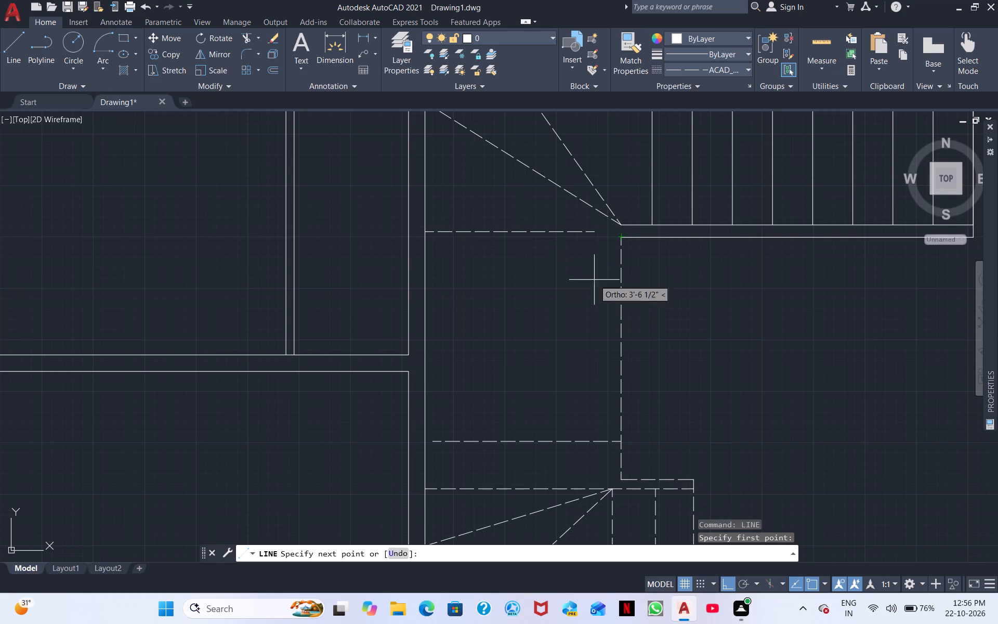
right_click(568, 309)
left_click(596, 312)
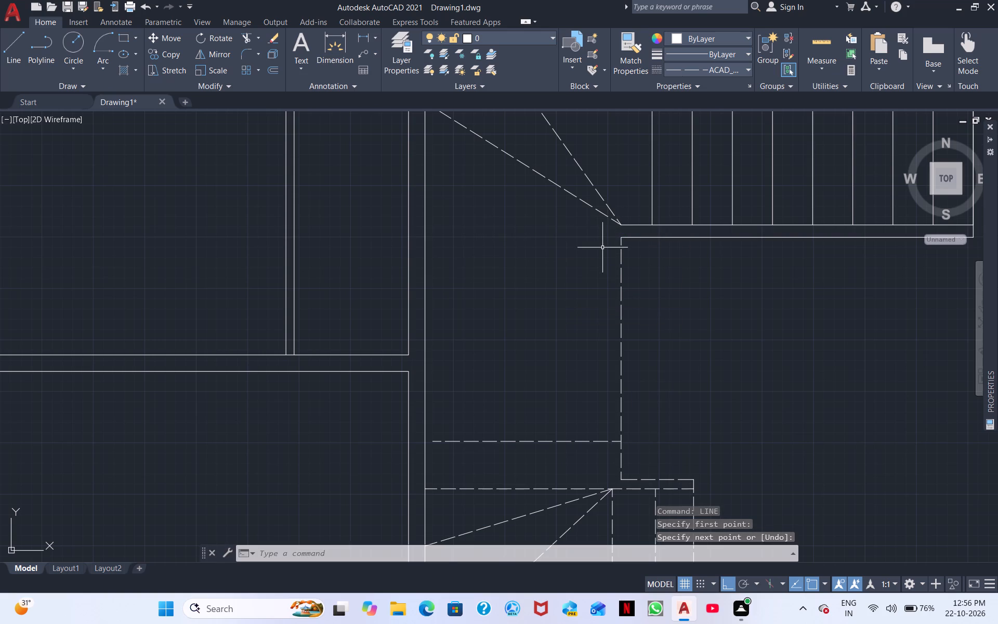
Draw a horizontal dashed line from the top end of the long vertical dashed line to the room's left wall.
right_click(602, 248)
left_click(635, 257)
left_click(621, 238)
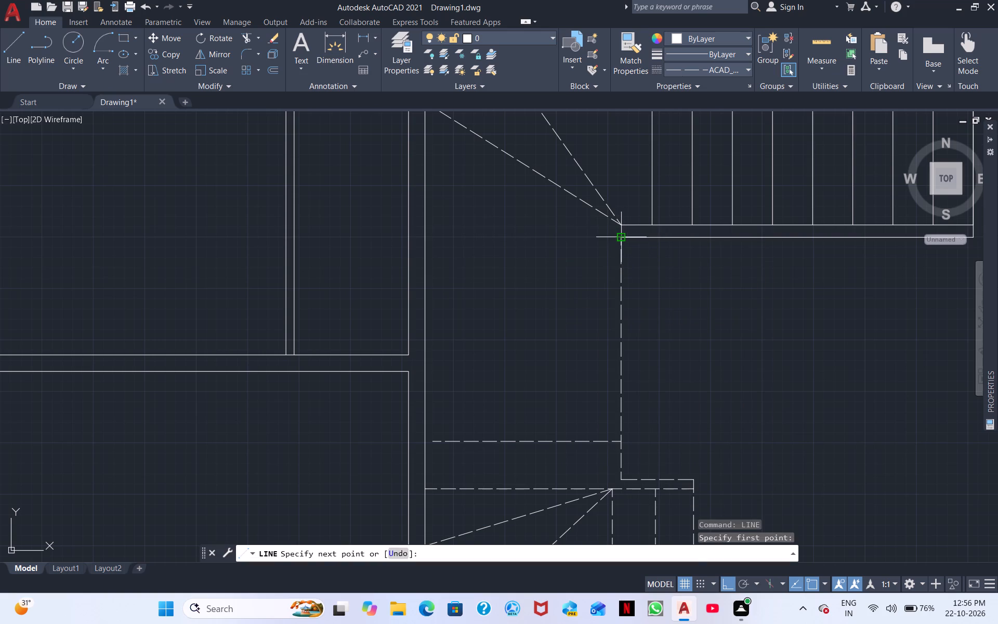
left_click(425, 238)
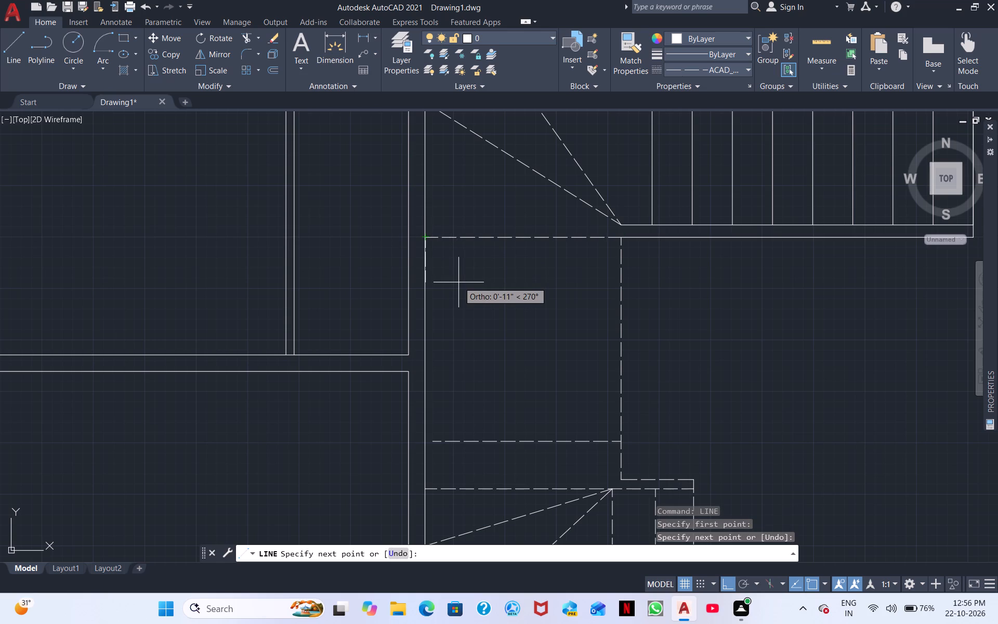
right_click(477, 293)
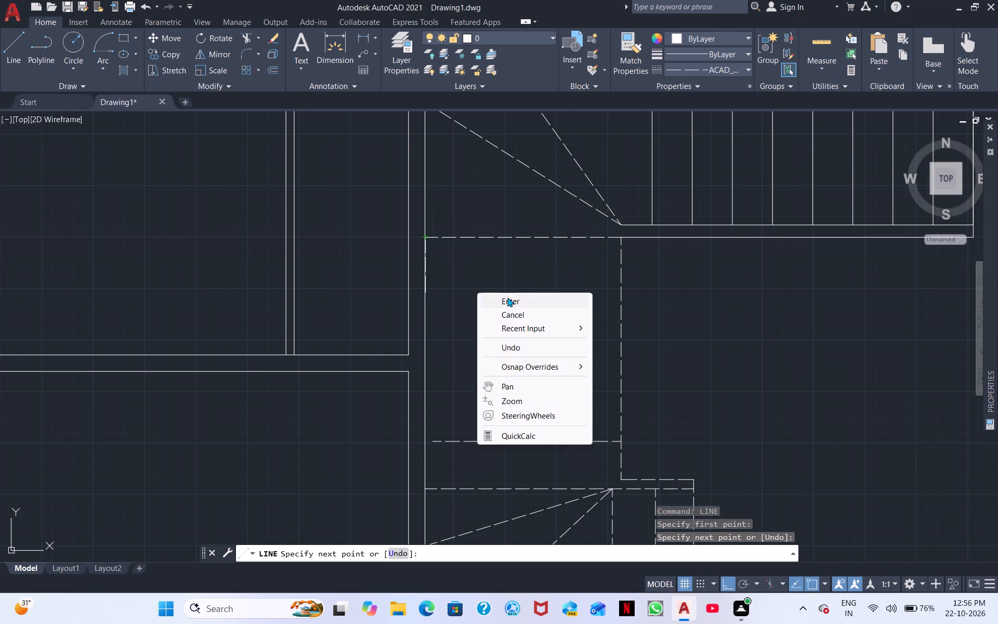
Draw a horizontal dashed tread just below the flight's top dashed line, from the long vertical dashed line to the left wall.
left_click(507, 297)
right_click(517, 304)
left_click(559, 314)
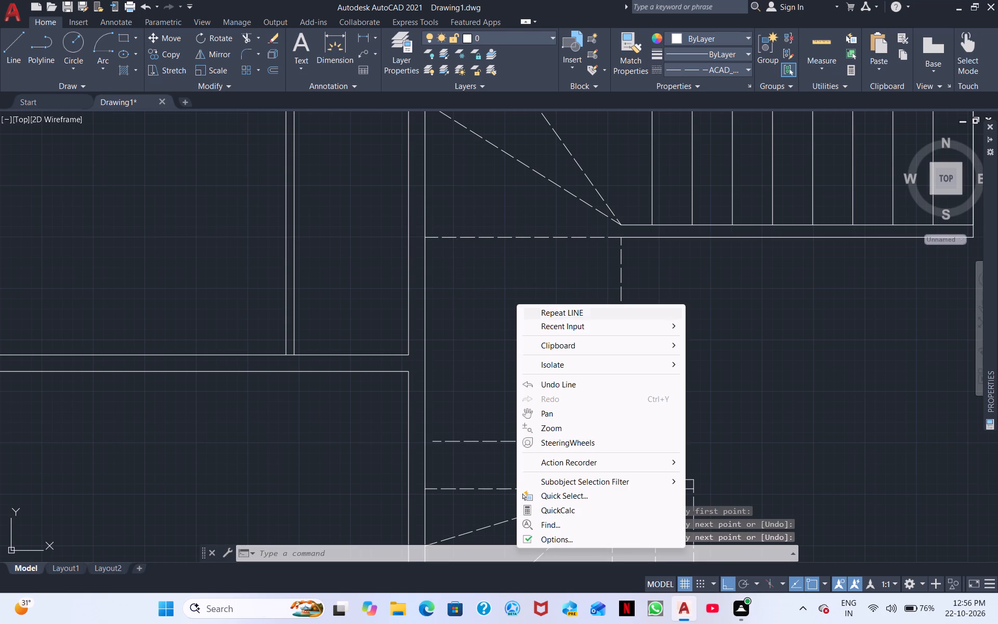
left_click(621, 283)
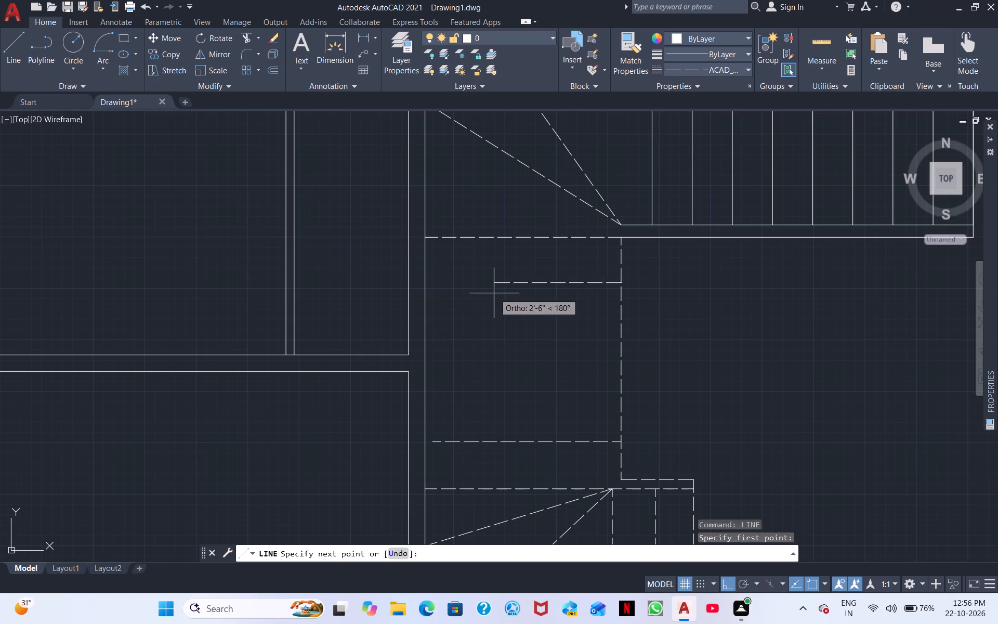
left_click(426, 285)
right_click(497, 311)
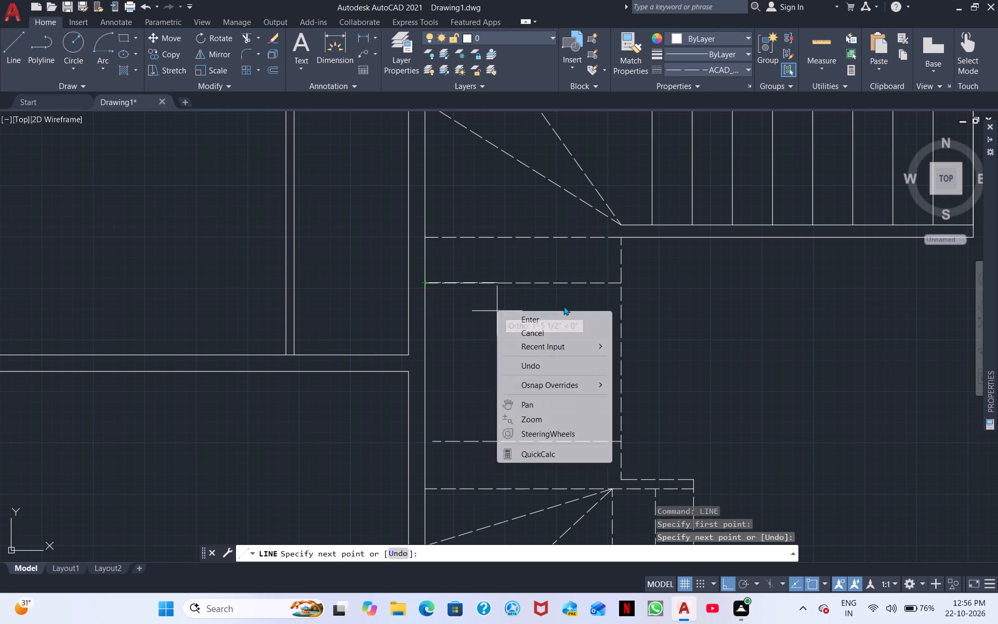
left_click(564, 316)
Draw another horizontal dashed tread one step lower, from the long vertical dashed line to the left wall.
right_click(600, 339)
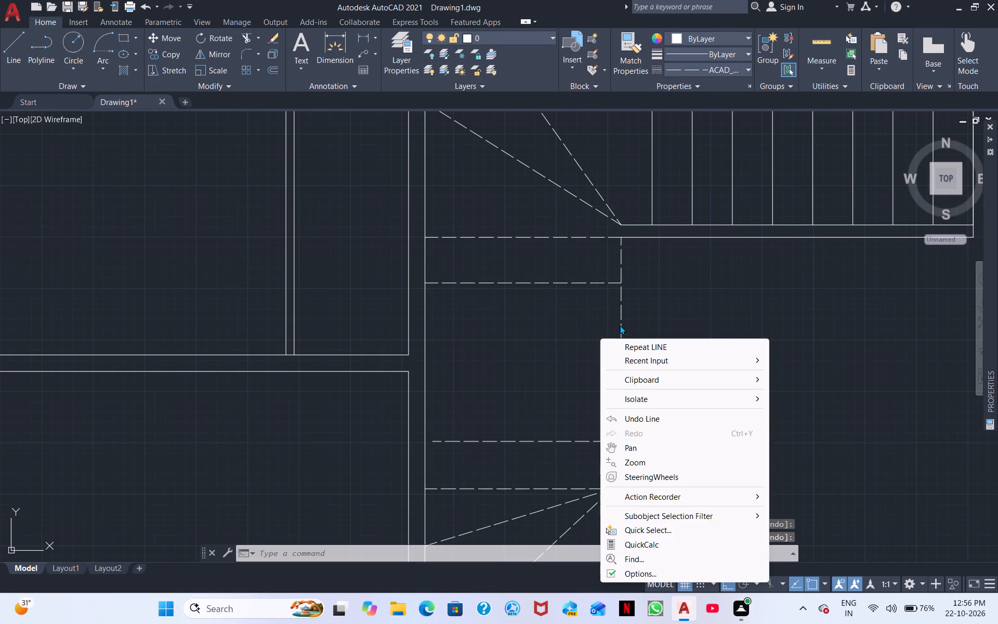
left_click(632, 342)
left_click(621, 328)
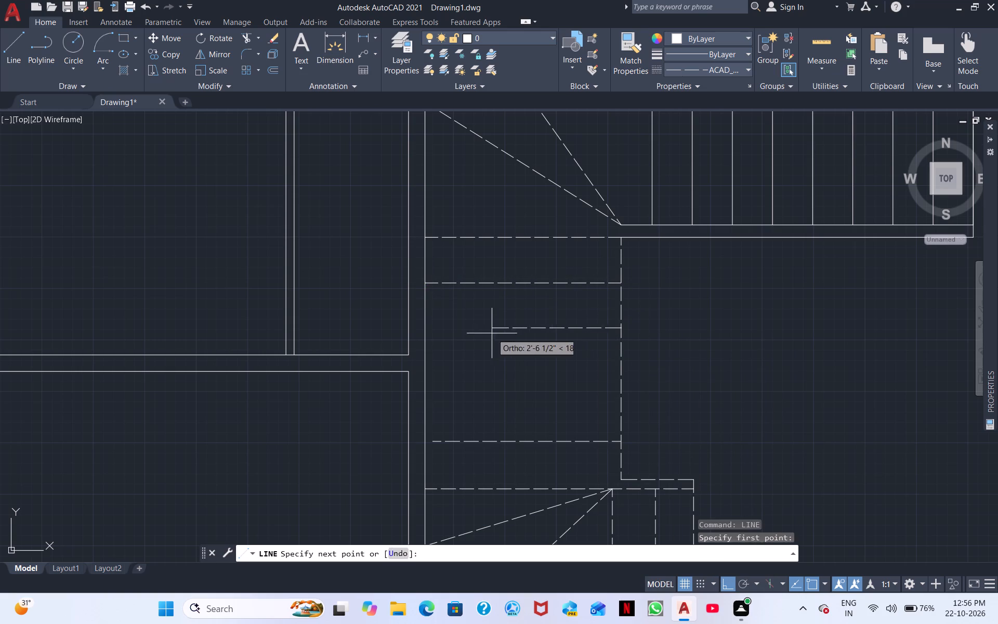
left_click(423, 329)
right_click(470, 356)
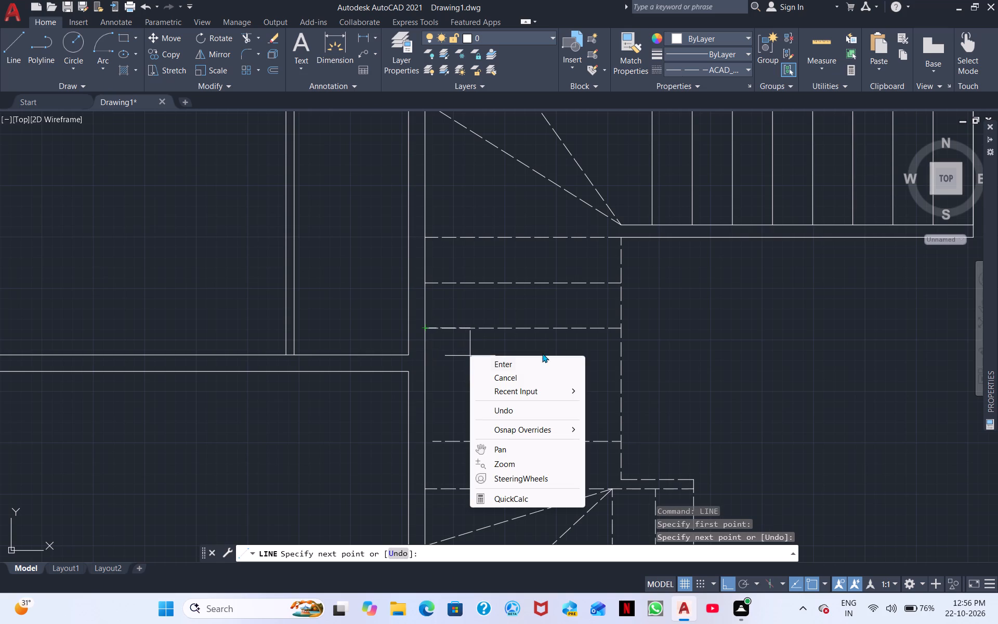
double_click(537, 361)
Draw a horizontal dashed tread below the last one, from the long vertical dashed line to the left wall.
right_click(557, 369)
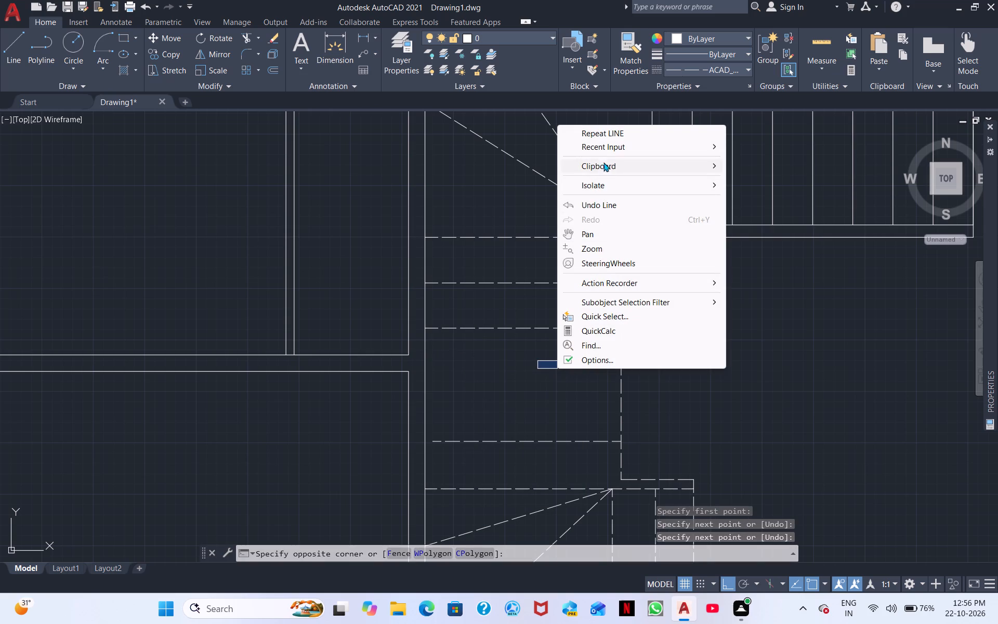
left_click(616, 137)
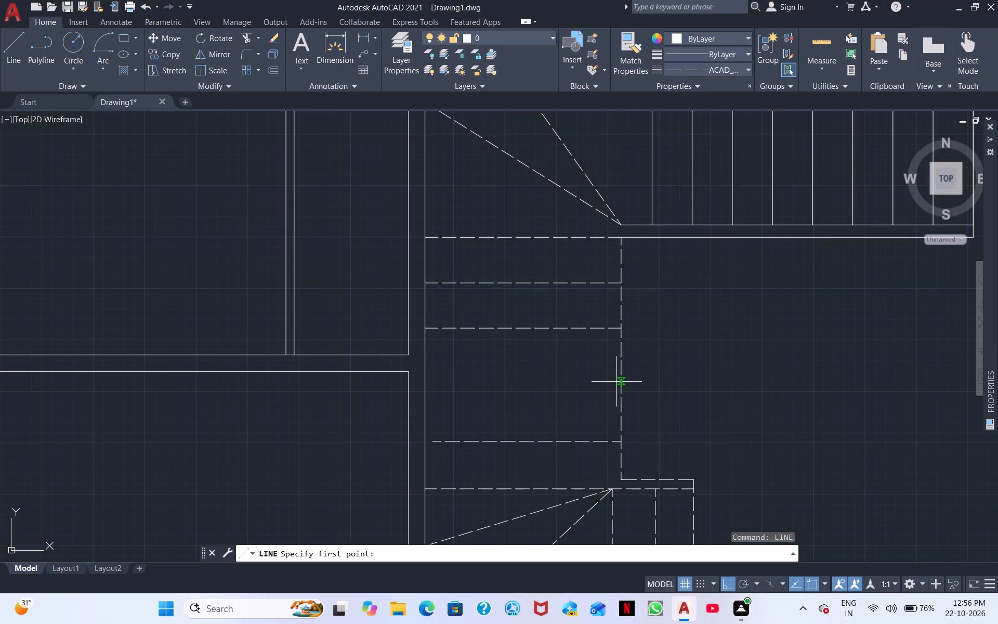
left_click(619, 380)
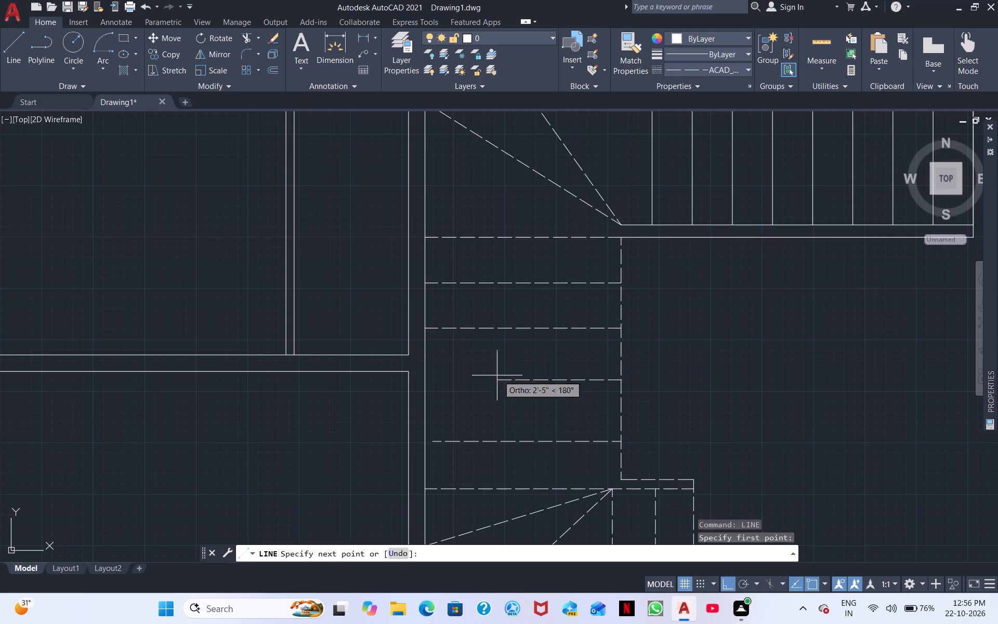
left_click(424, 379)
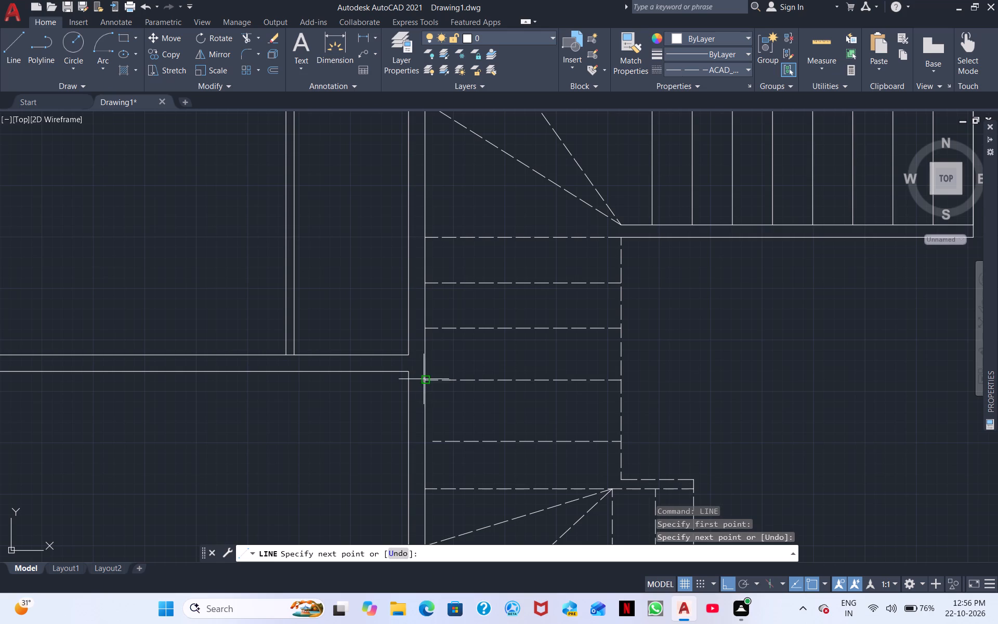
right_click(515, 414)
left_click(568, 425)
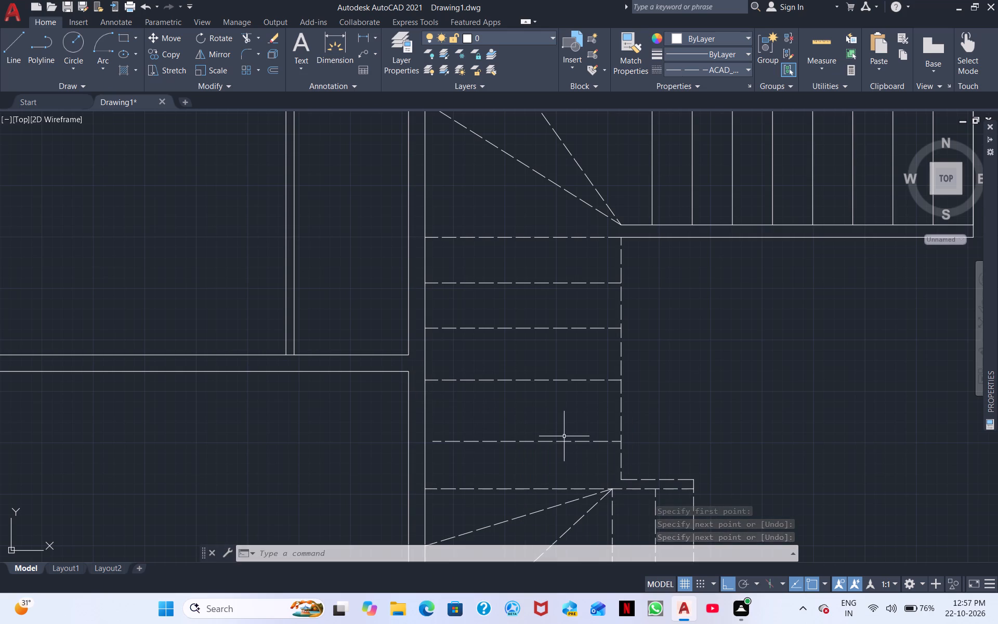
Erase the lowest dashed tread that stops just short of the left wall.
scroll(557, 440, "down", 1)
left_click(550, 440)
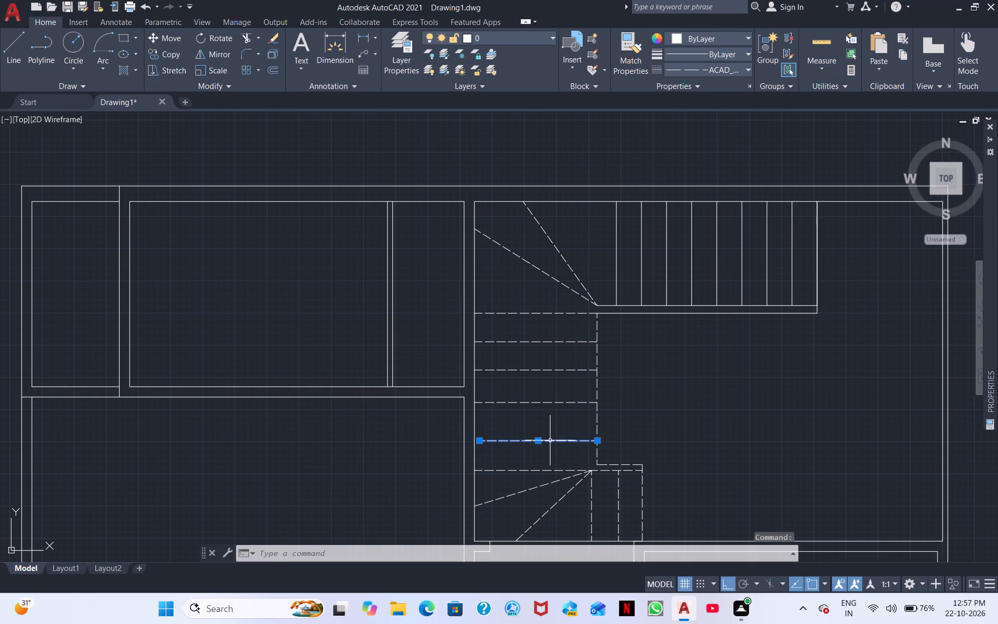
right_click(550, 440)
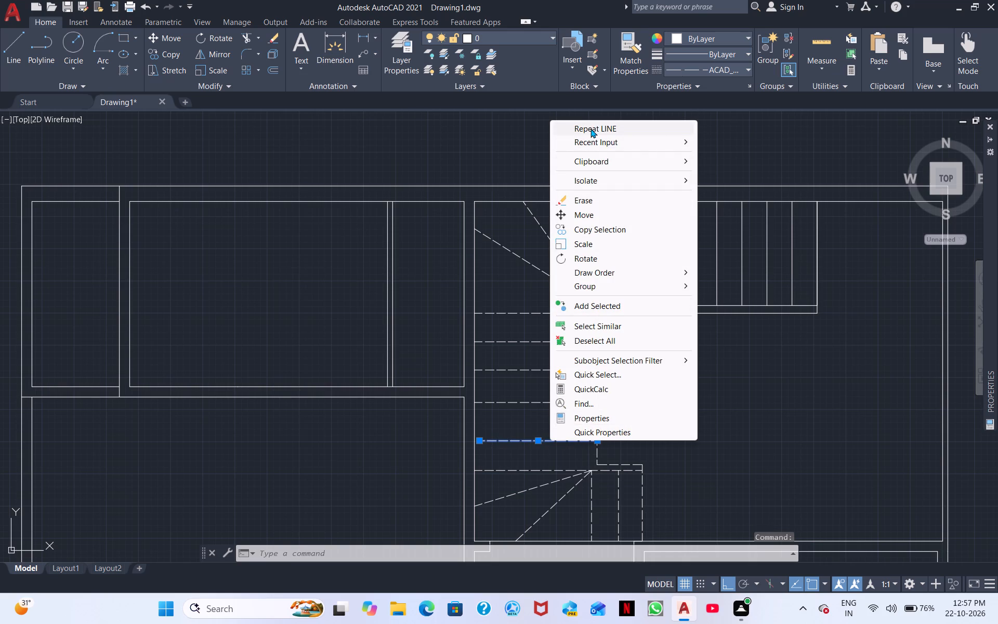
left_click(600, 200)
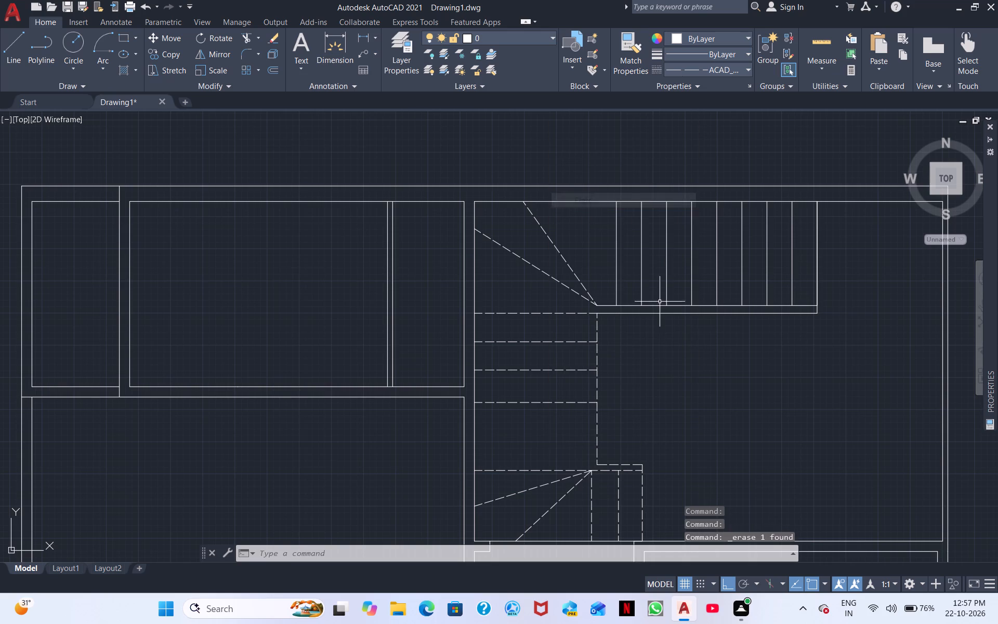
Draw a full-width dashed tread midway between the lowest tread and the turning steps, from the long vertical dashed line to the left wall.
right_click(688, 378)
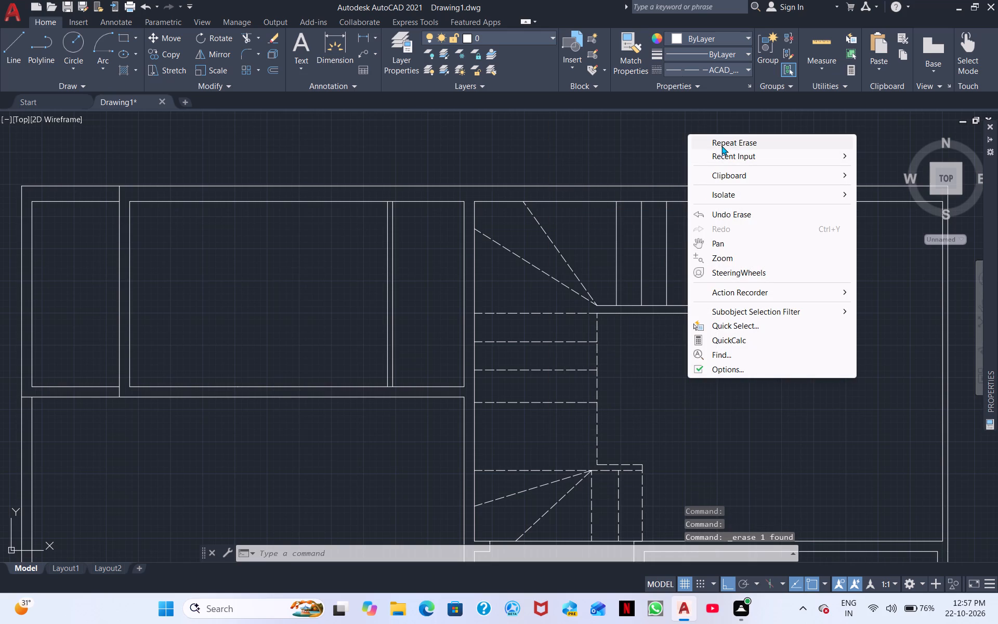
left_click(726, 154)
left_click(881, 168)
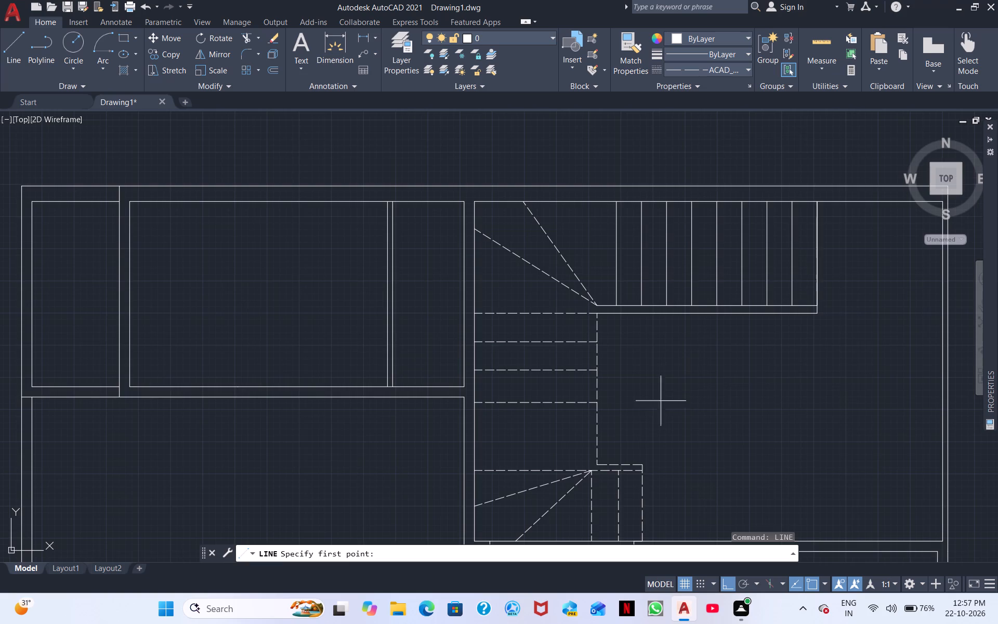
scroll(526, 457, "up", 2)
left_click(708, 407)
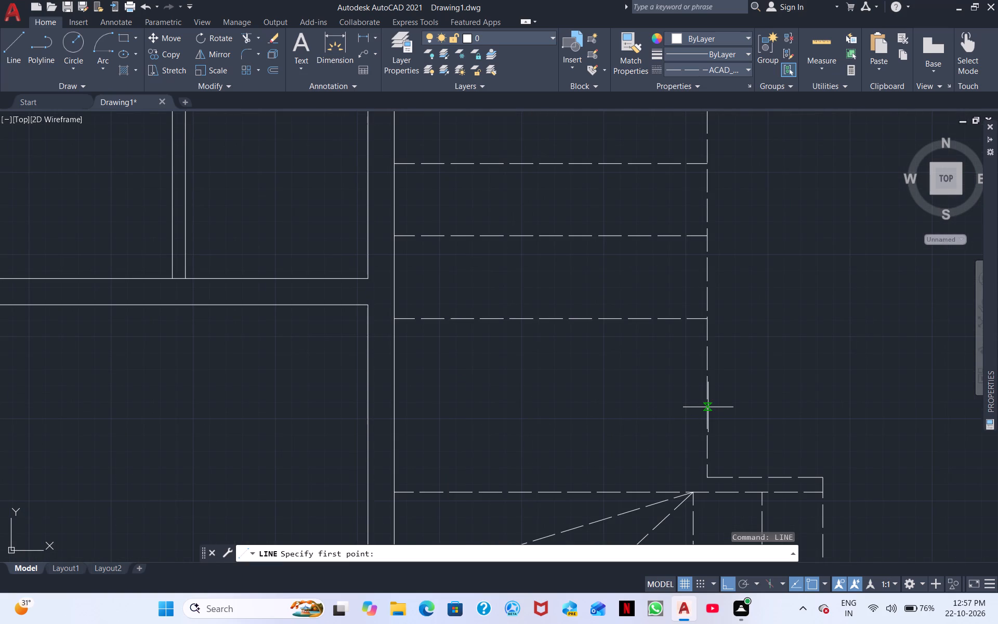
left_click(390, 405)
right_click(524, 395)
left_click(583, 403)
Erase the horizontal line running from the short wall stub to the inner vertical line in the room below the staircase.
scroll(583, 403, "down", 2)
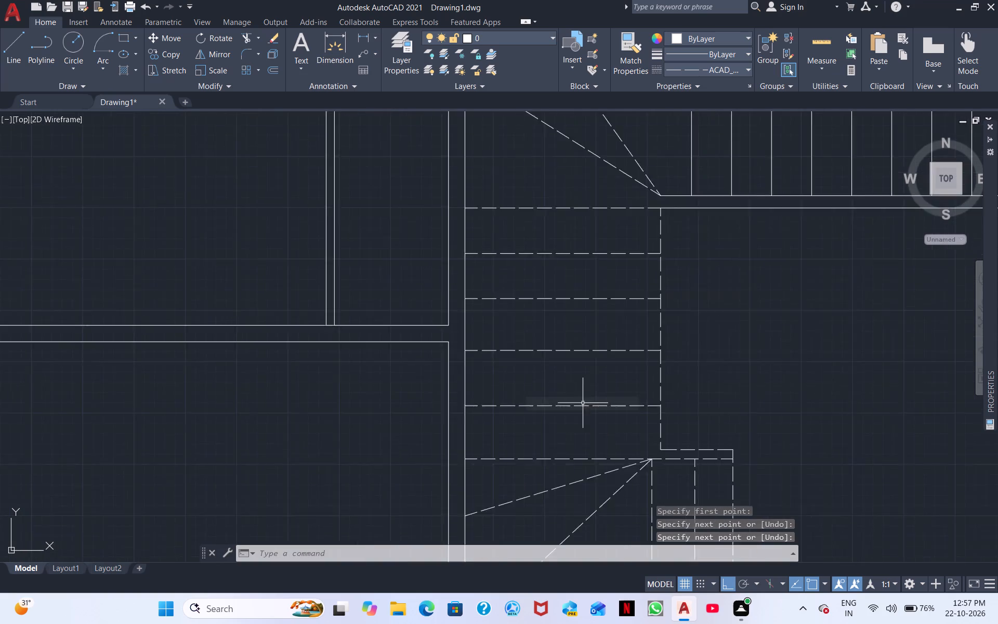
middle_click_drag(597, 408, 515, 388)
middle_click_drag(642, 423, 585, 394)
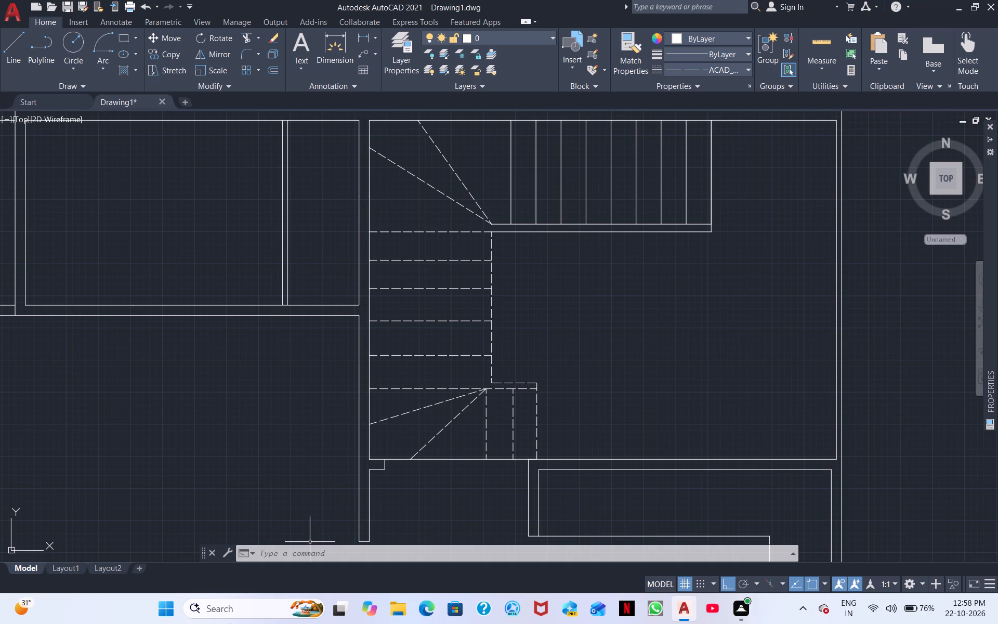
scroll(591, 385, "down", 2)
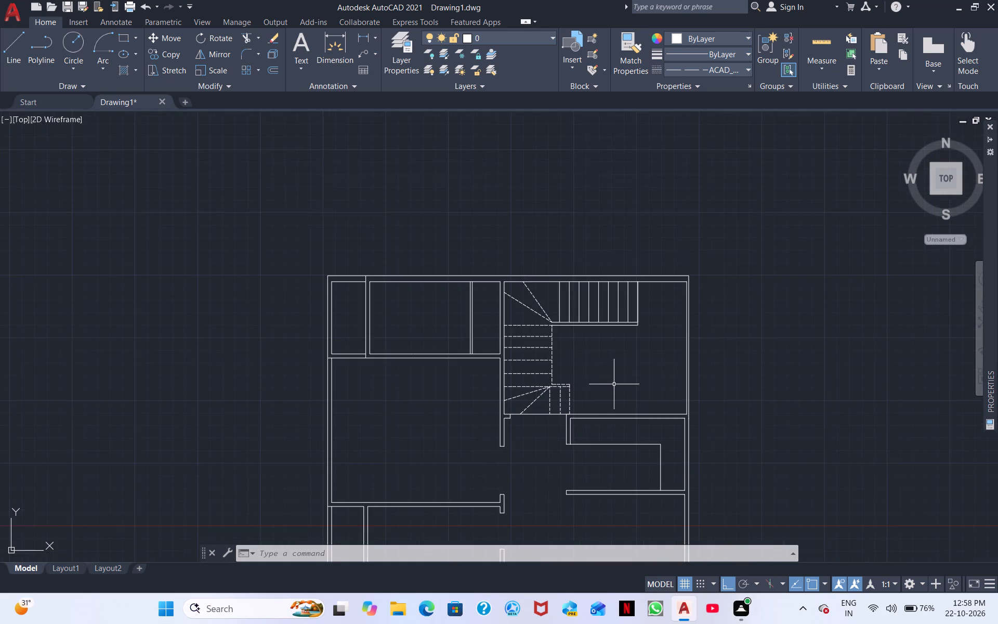
middle_click_drag(613, 380, 448, 375)
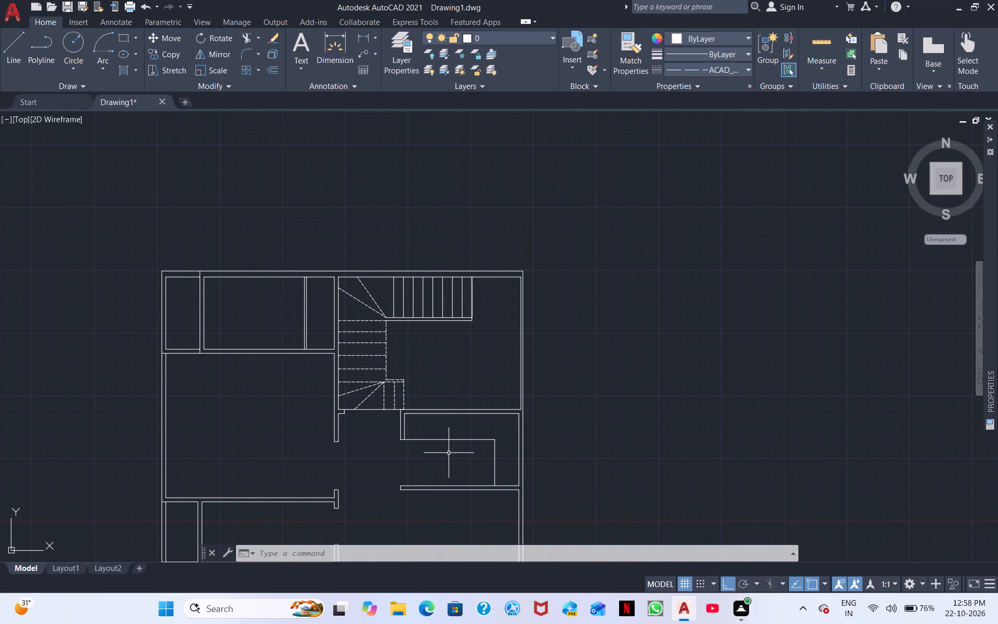
scroll(381, 457, "up", 2)
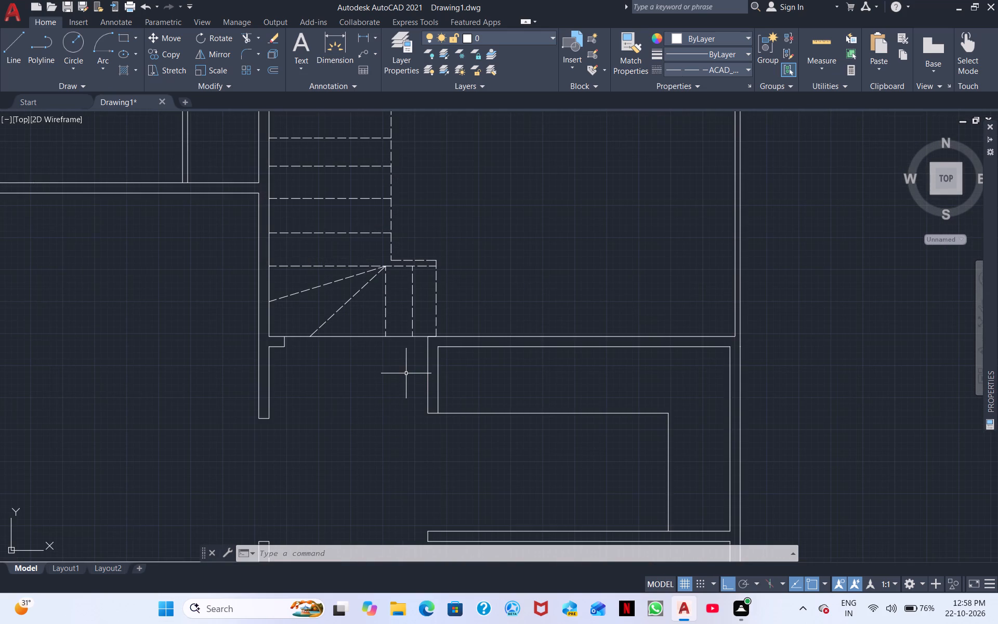
left_click(515, 411)
right_click(524, 405)
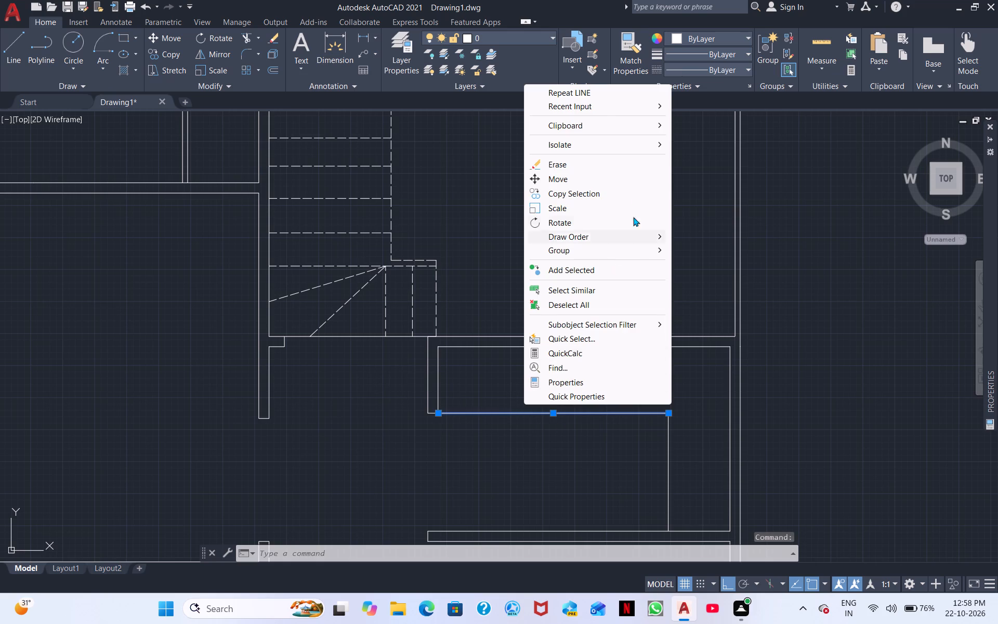
left_click(584, 161)
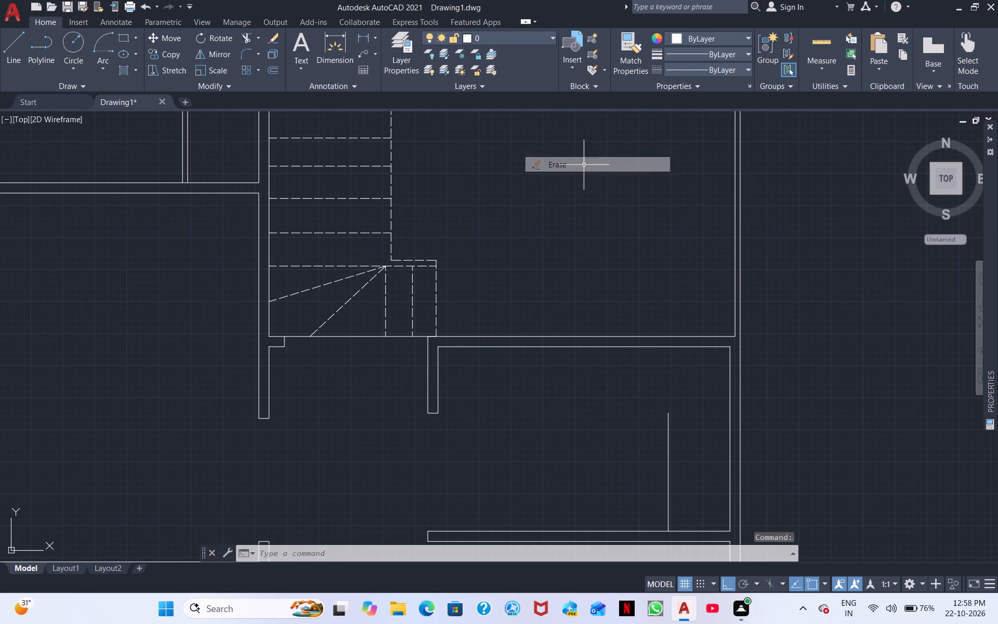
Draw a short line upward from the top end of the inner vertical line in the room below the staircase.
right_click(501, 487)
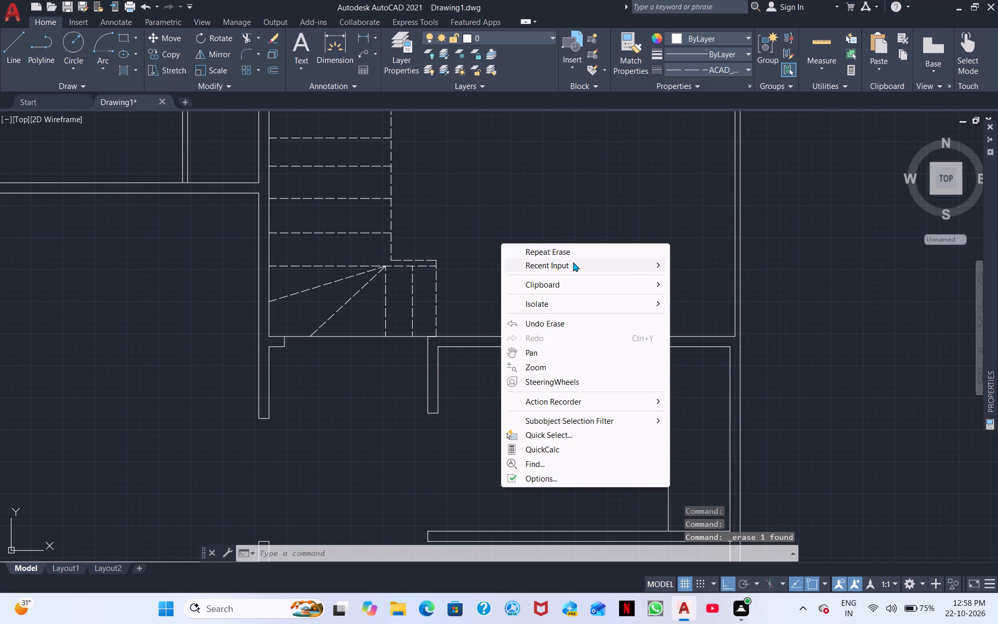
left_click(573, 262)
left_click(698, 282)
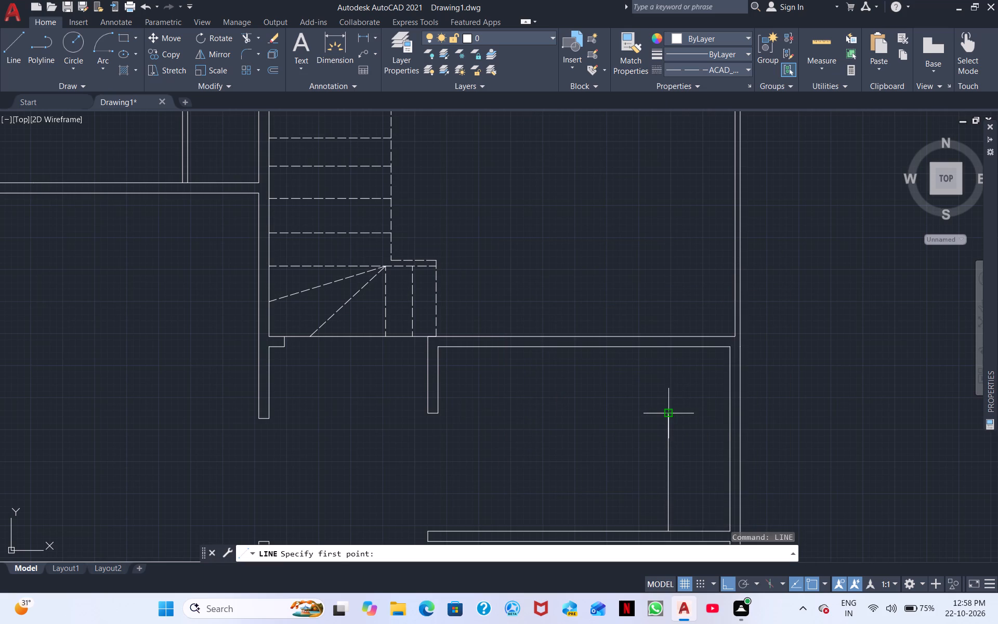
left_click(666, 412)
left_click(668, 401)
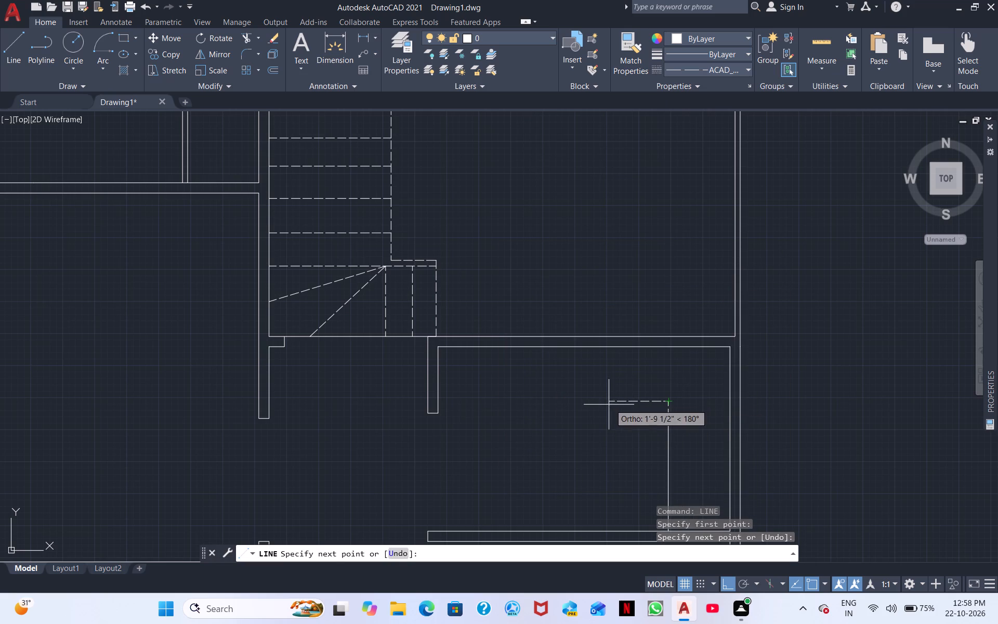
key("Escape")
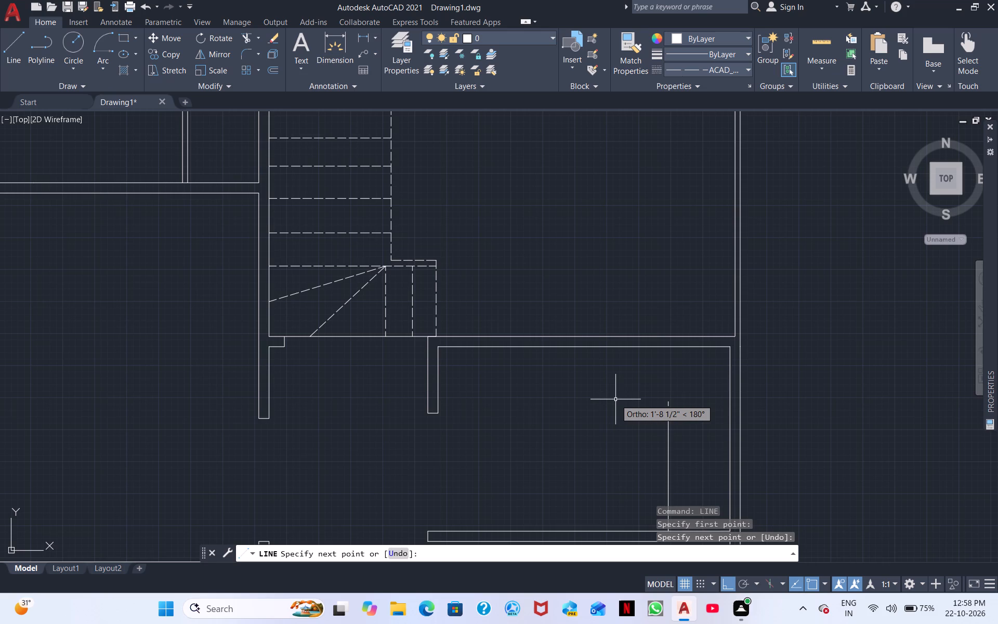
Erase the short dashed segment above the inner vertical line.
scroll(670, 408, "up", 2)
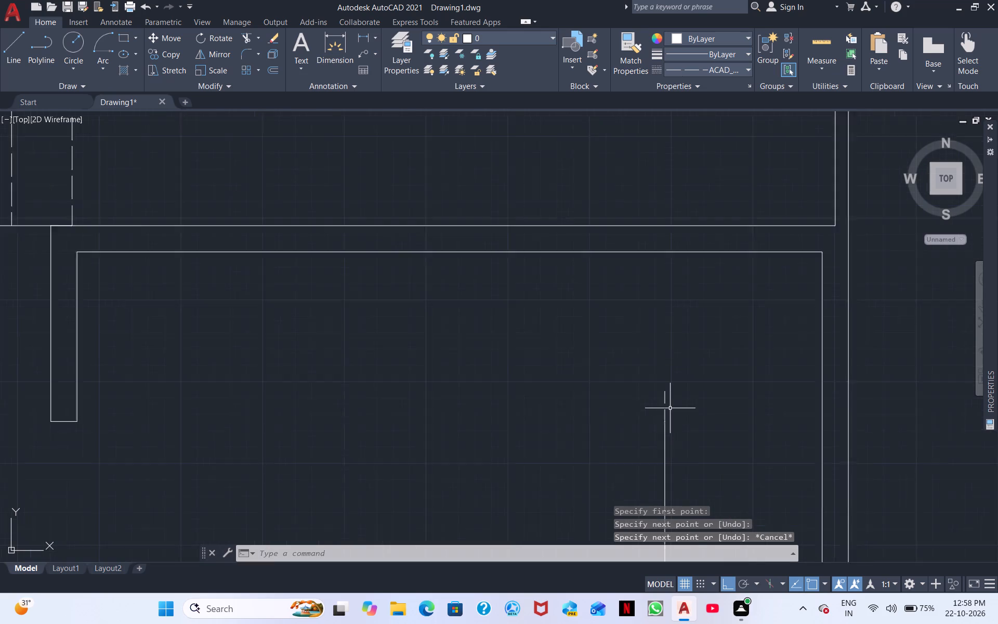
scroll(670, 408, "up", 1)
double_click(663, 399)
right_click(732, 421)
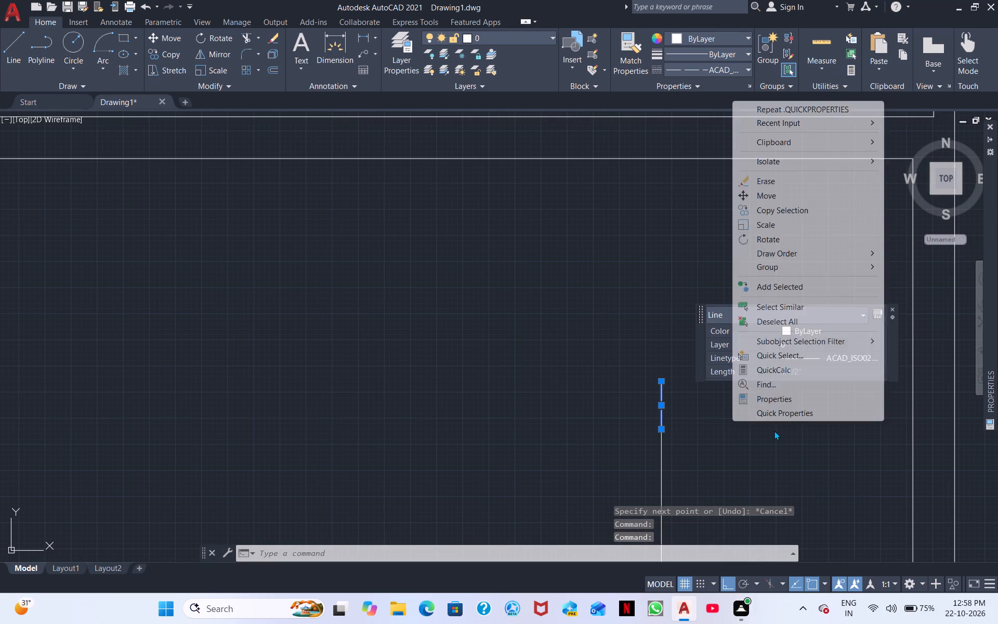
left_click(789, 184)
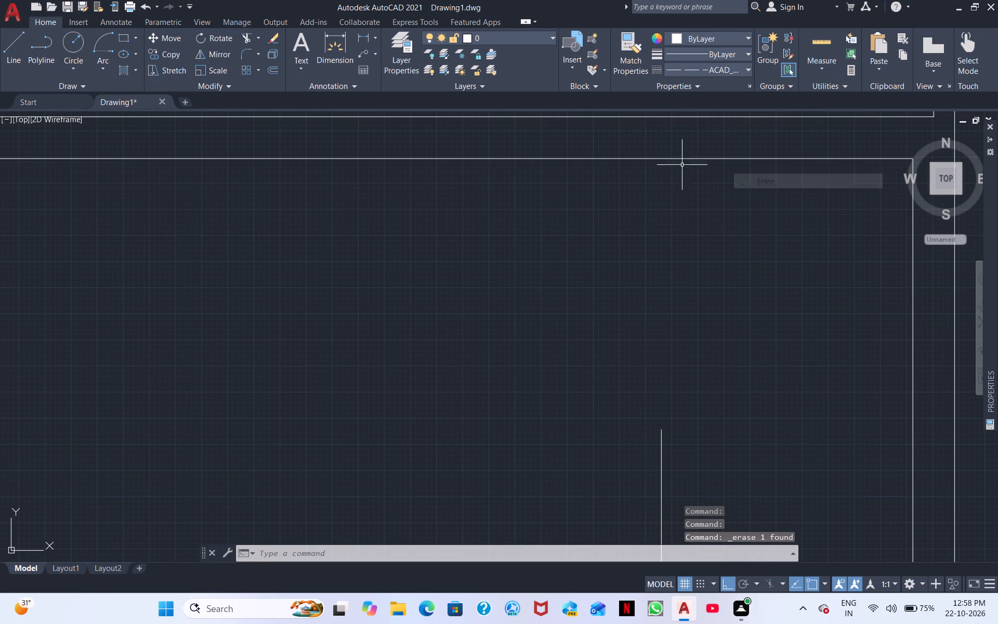
Set the current linetype to ByLayer.
left_click(740, 68)
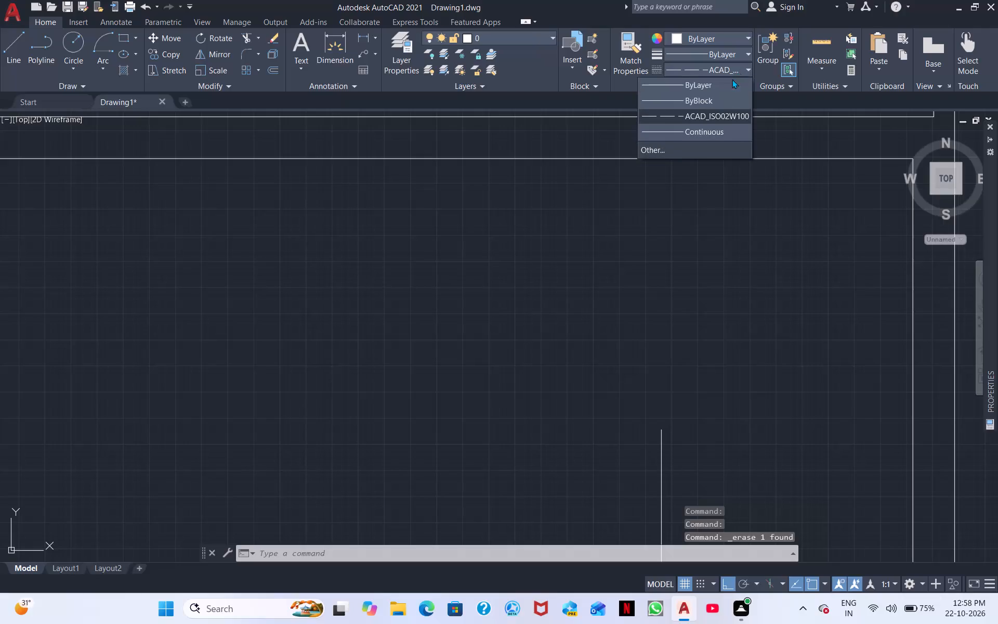
left_click(724, 87)
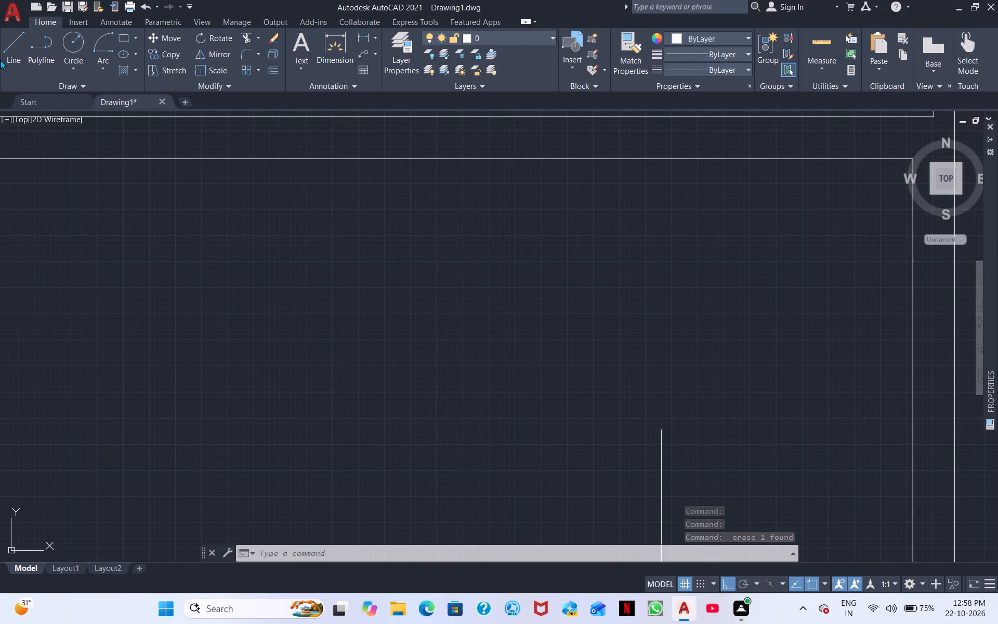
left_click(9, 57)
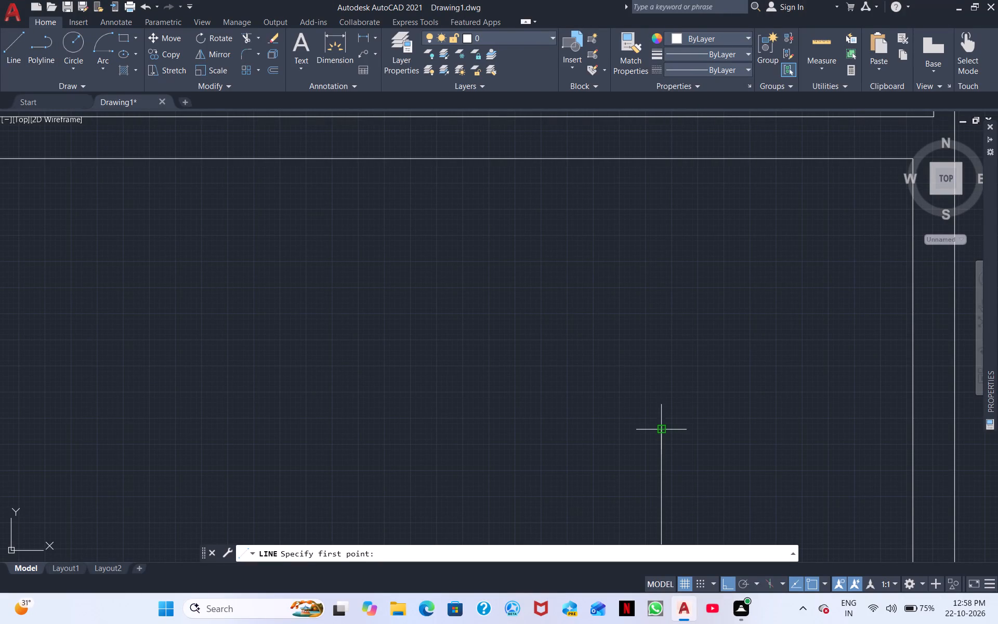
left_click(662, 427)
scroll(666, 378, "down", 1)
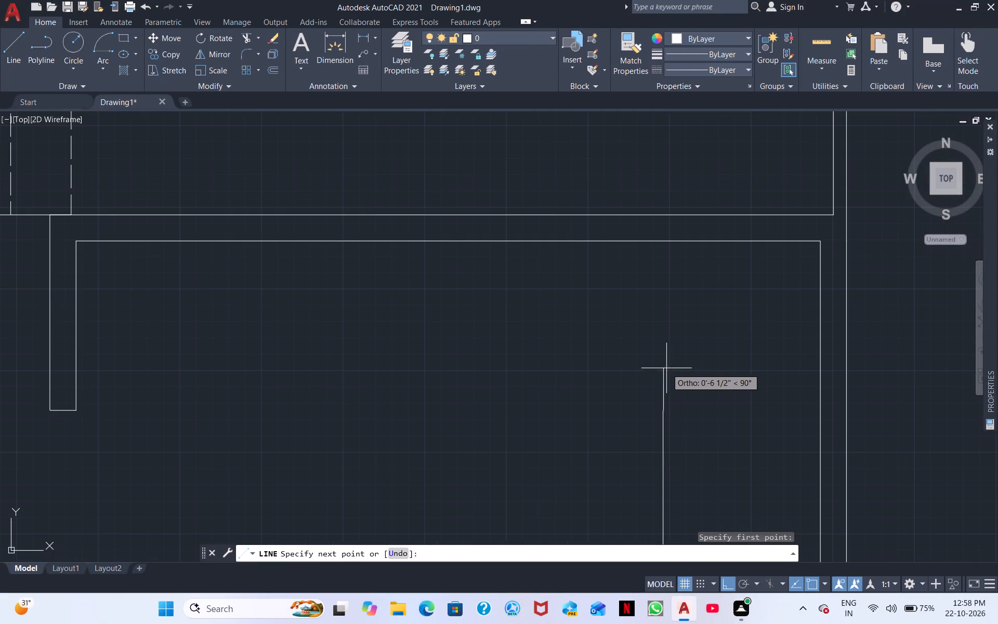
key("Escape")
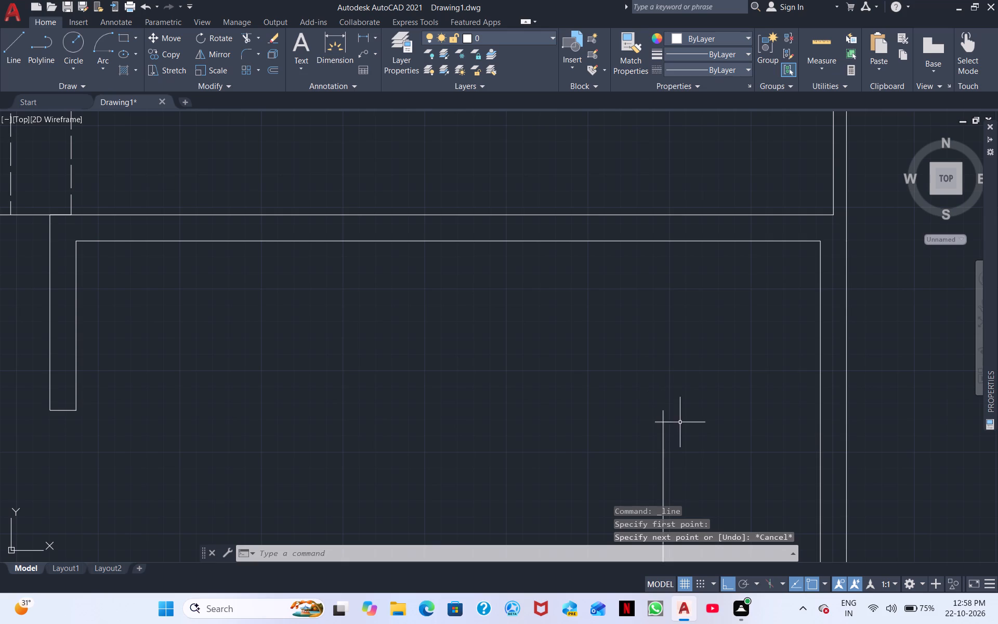
Continue the inner outline from the vertical line's top end: 6" up, about 5'-1 1/2" left, and up to the room's top wall.
right_click(680, 422)
left_click(769, 187)
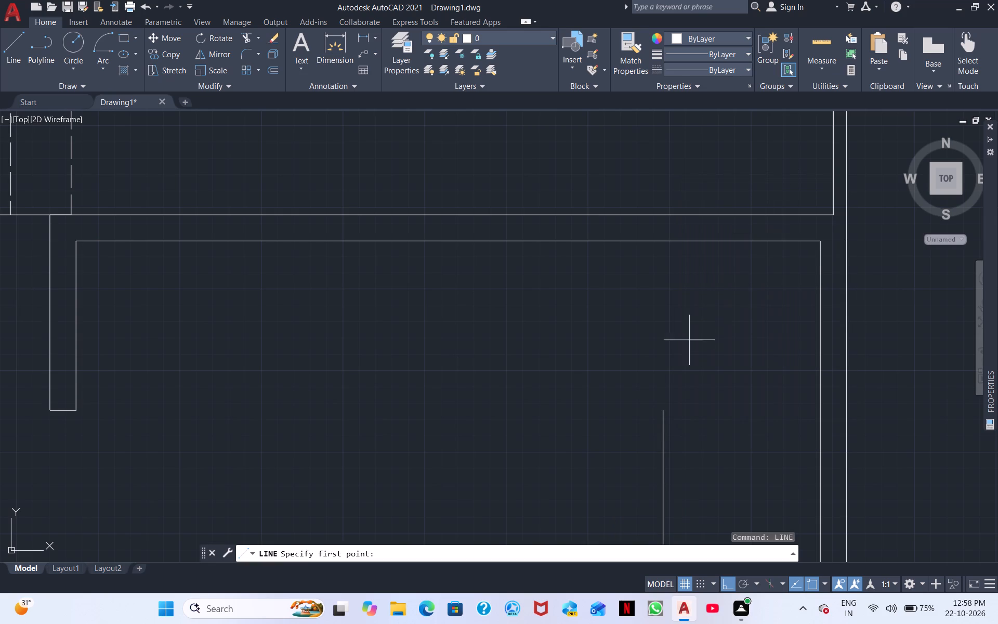
left_click(663, 407)
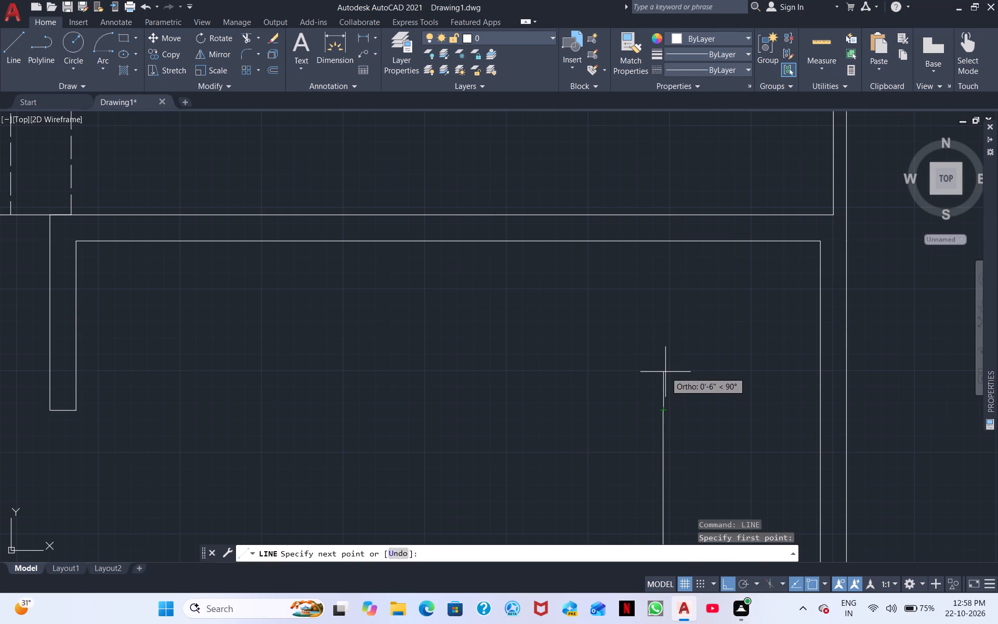
left_click(665, 372)
middle_click_drag(605, 379, 797, 365)
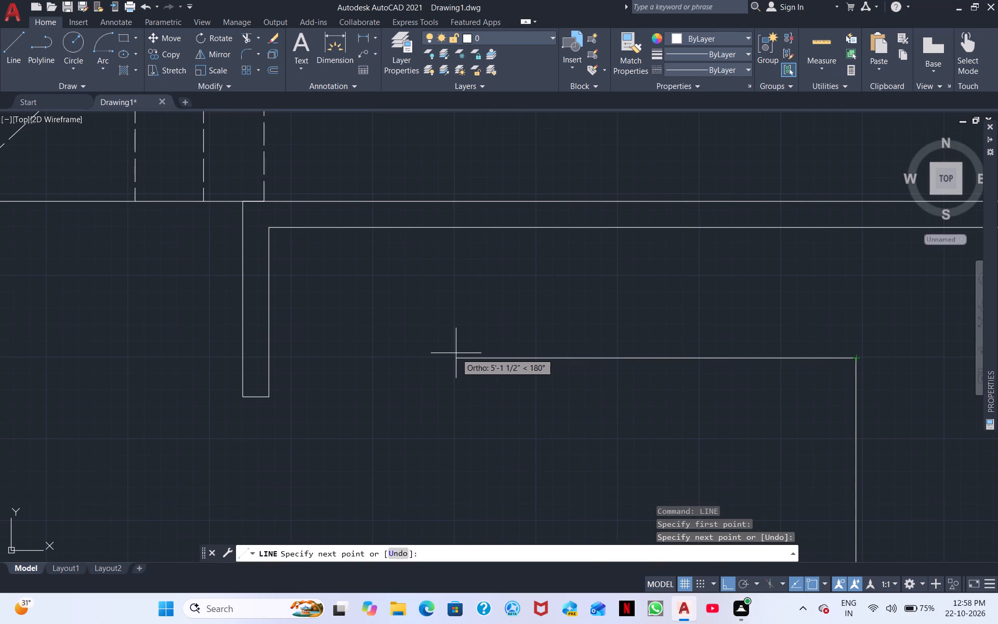
left_click(456, 353)
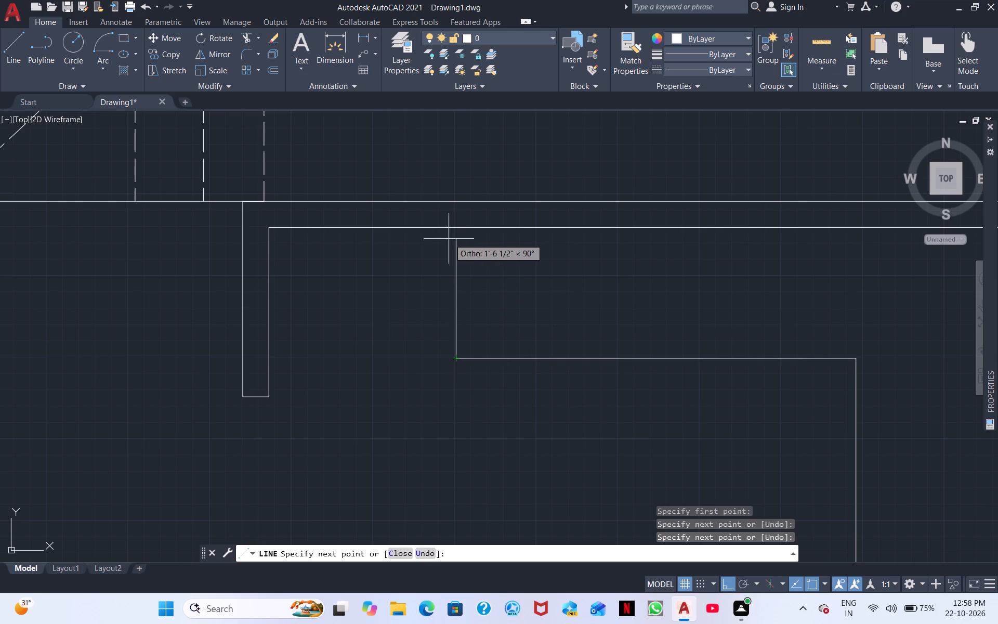
left_click(458, 230)
key("Escape")
scroll(454, 348, "down", 3)
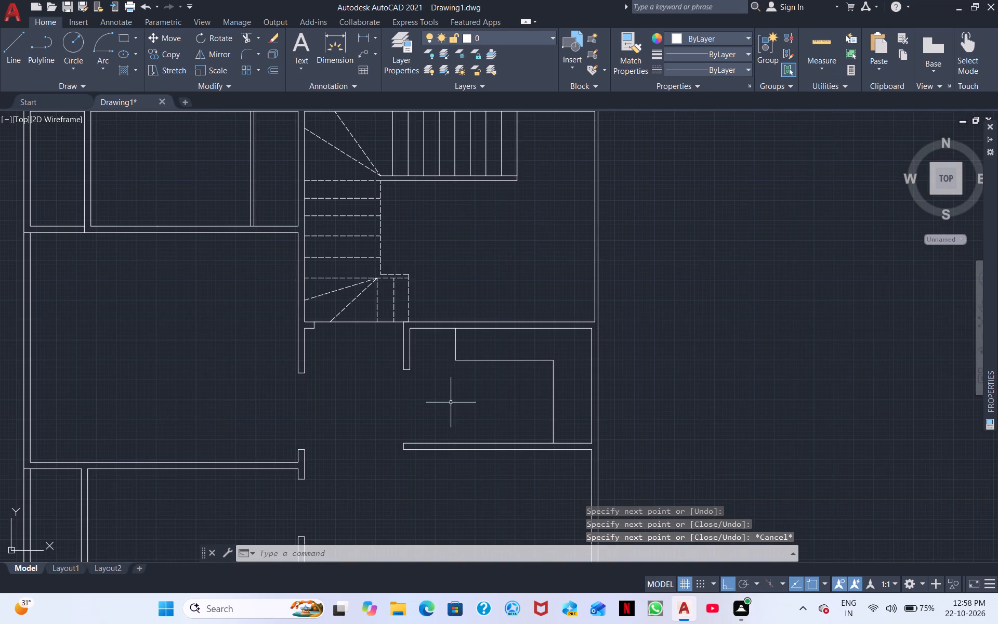
Draw an ACAD_ISO02W100 dashed line from the short wall stub's lower-left corner down to the left end of the room's bottom wall.
middle_click_drag(450, 405, 656, 387)
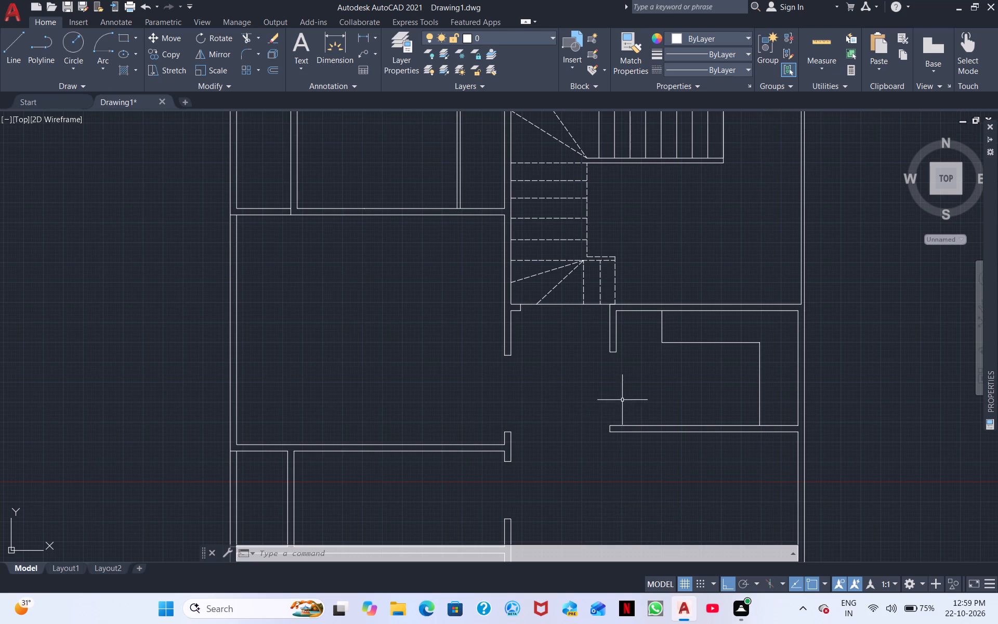
scroll(630, 406, "down", 1)
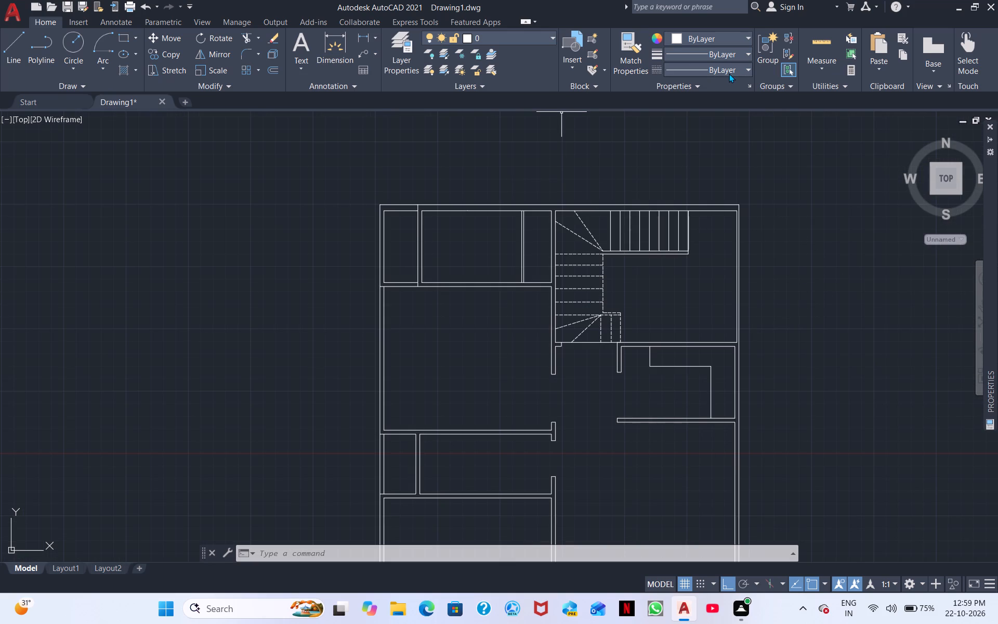
left_click(737, 67)
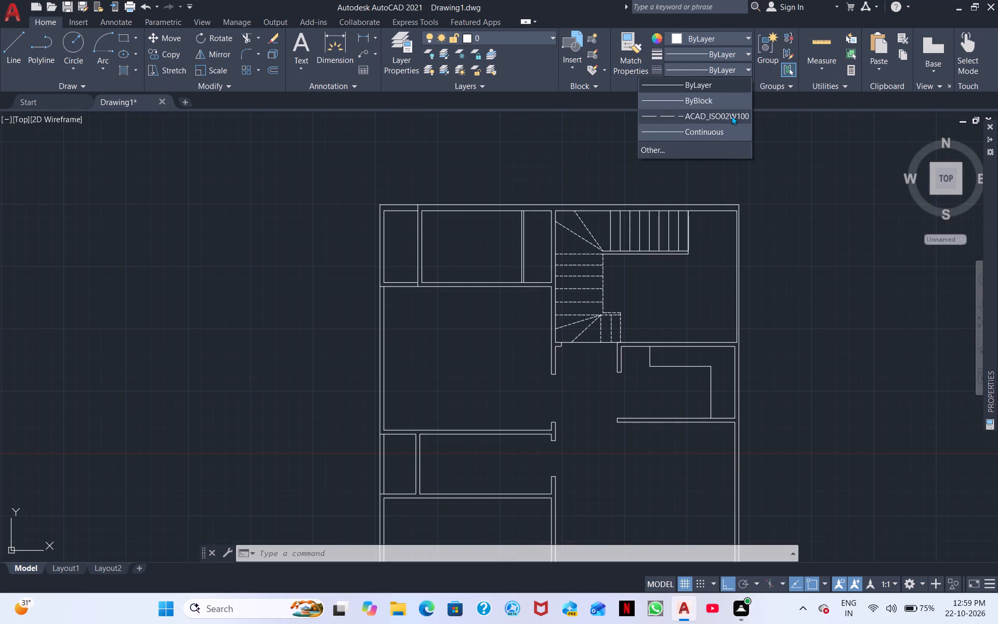
left_click(731, 115)
scroll(642, 368, "up", 3)
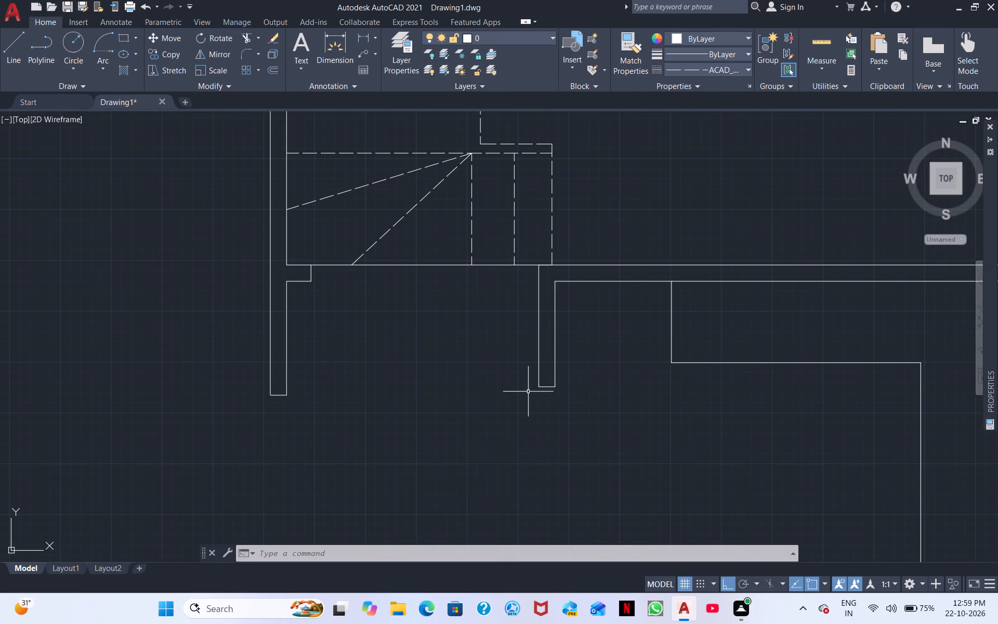
left_click(537, 386)
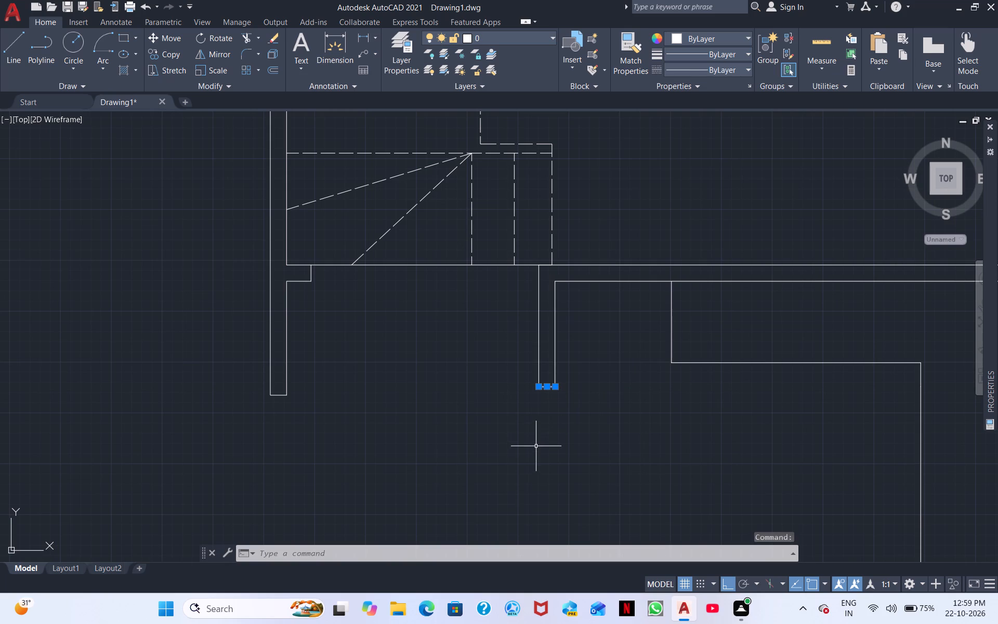
key("Escape")
right_click(614, 396)
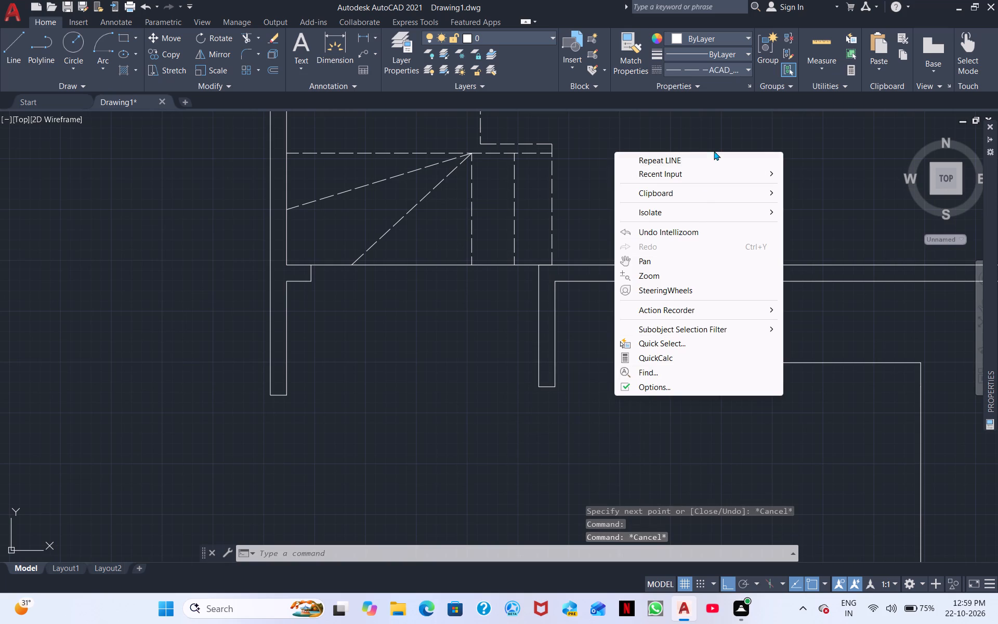
left_click(711, 158)
middle_click_drag(521, 458, 708, 336)
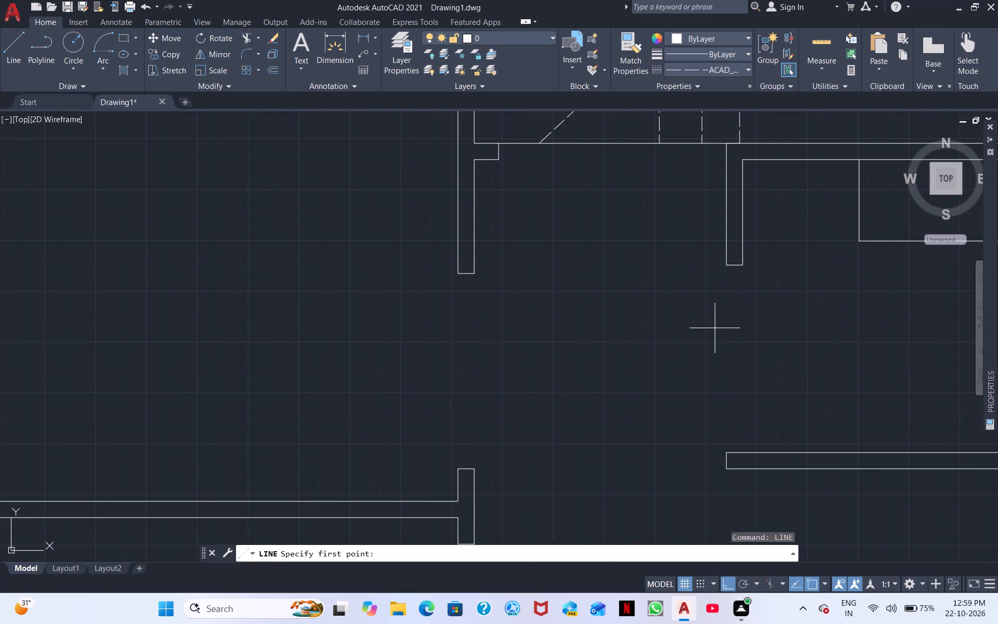
left_click(725, 263)
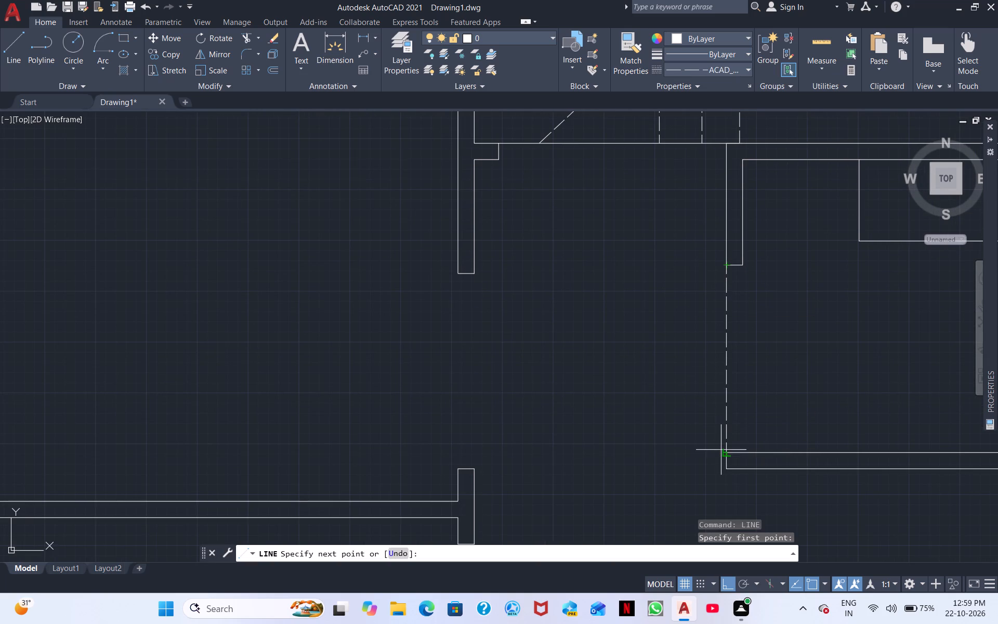
left_click(721, 452)
key("Escape")
scroll(654, 425, "down", 2)
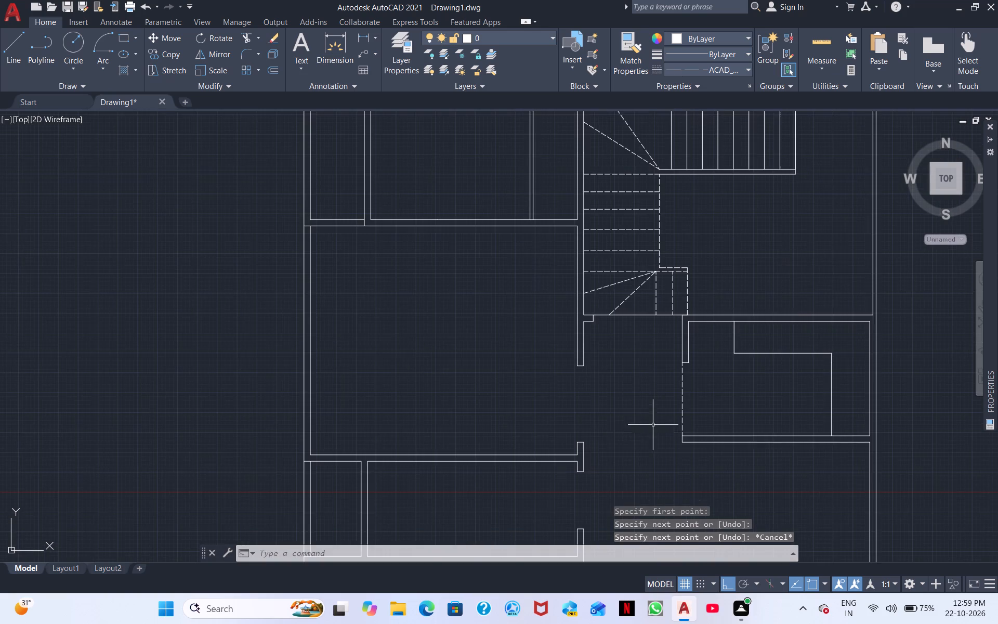
Trim the partition line segment that crosses the wall thickness below the small upper-left room.
middle_click_drag(612, 444, 802, 435)
middle_click_drag(719, 428, 719, 456)
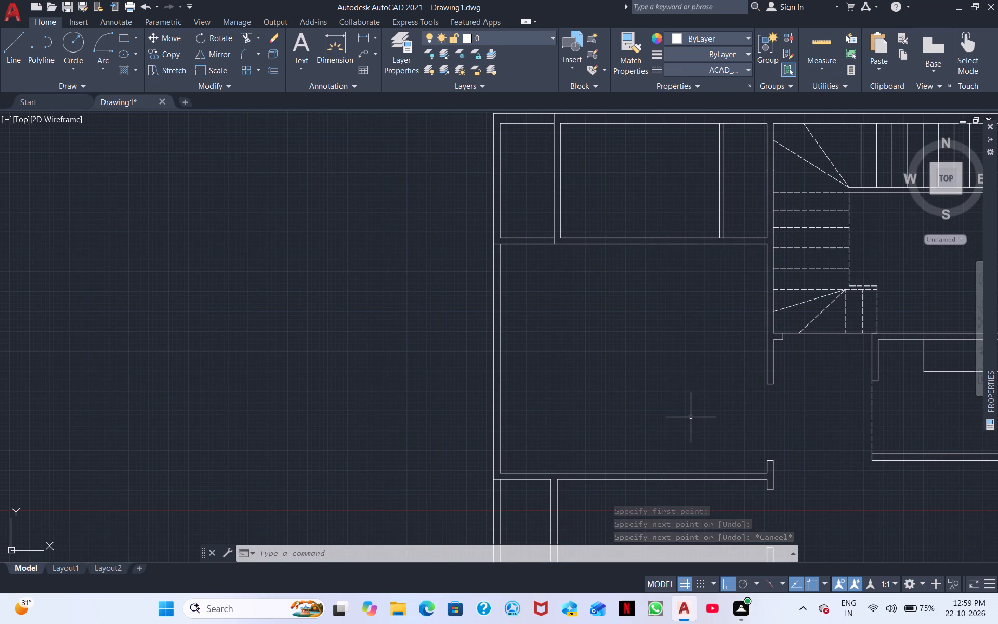
middle_click_drag(691, 417, 666, 370)
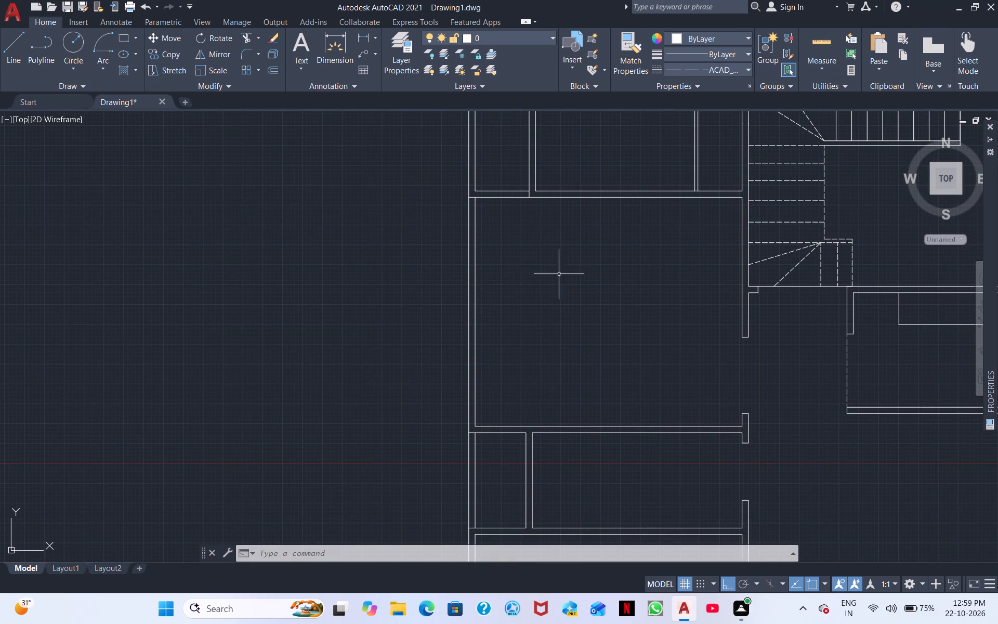
left_click(247, 37)
scroll(455, 223, "up", 2)
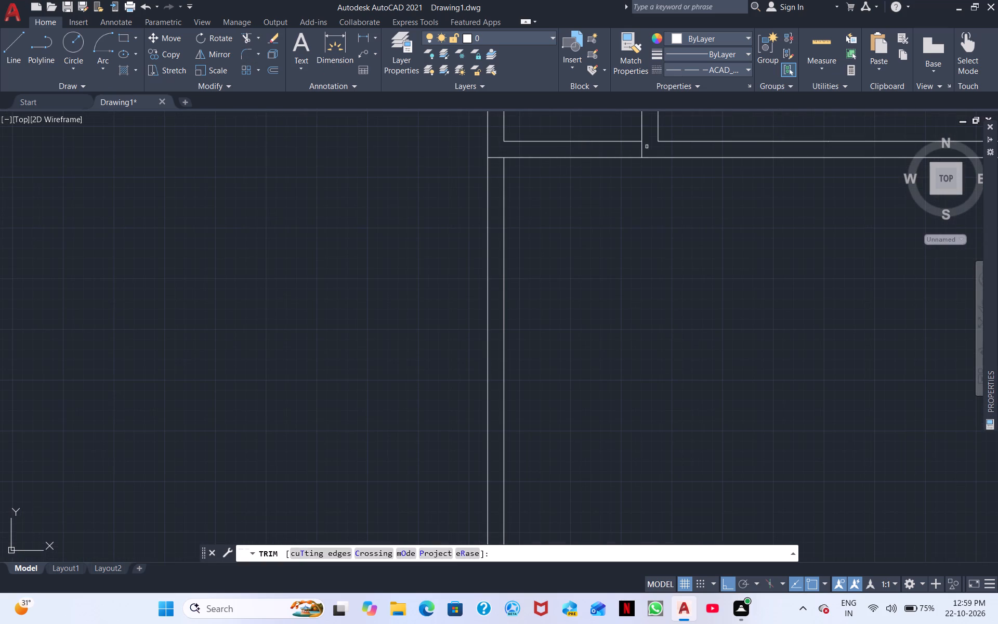
left_click(644, 150)
right_click(683, 286)
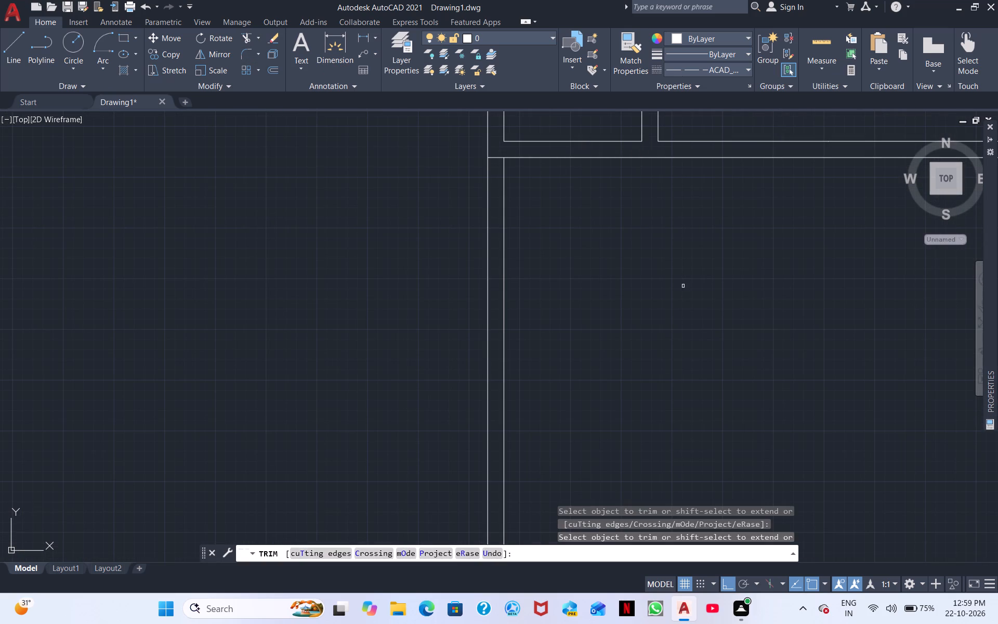
left_click(718, 289)
Examine the upper part of the new plan and the labelled floor plan beside it.
scroll(716, 291, "down", 2)
middle_click_drag(732, 317, 671, 227)
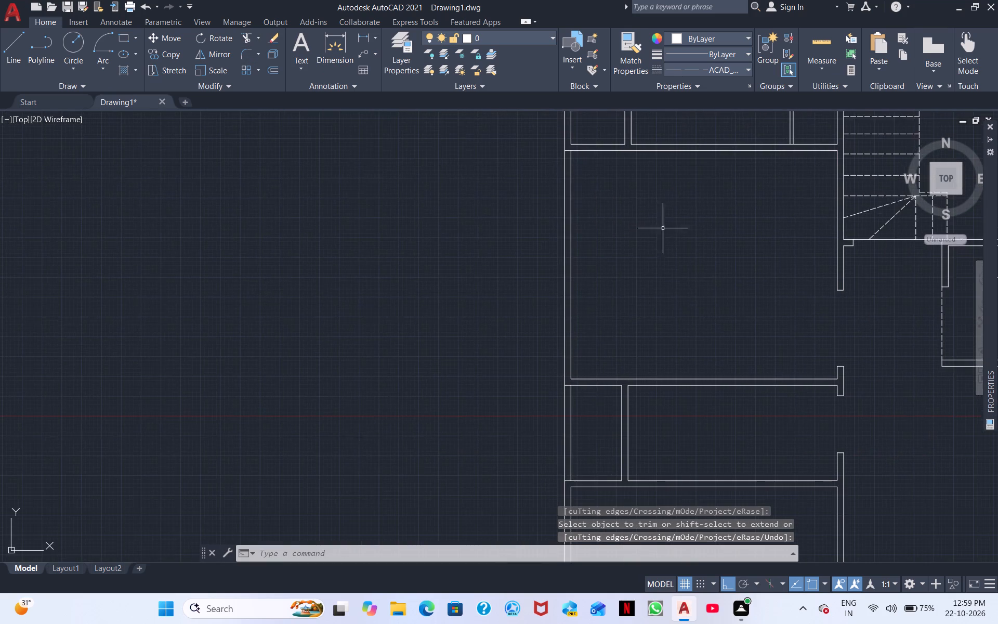
middle_click_drag(695, 285, 529, 300)
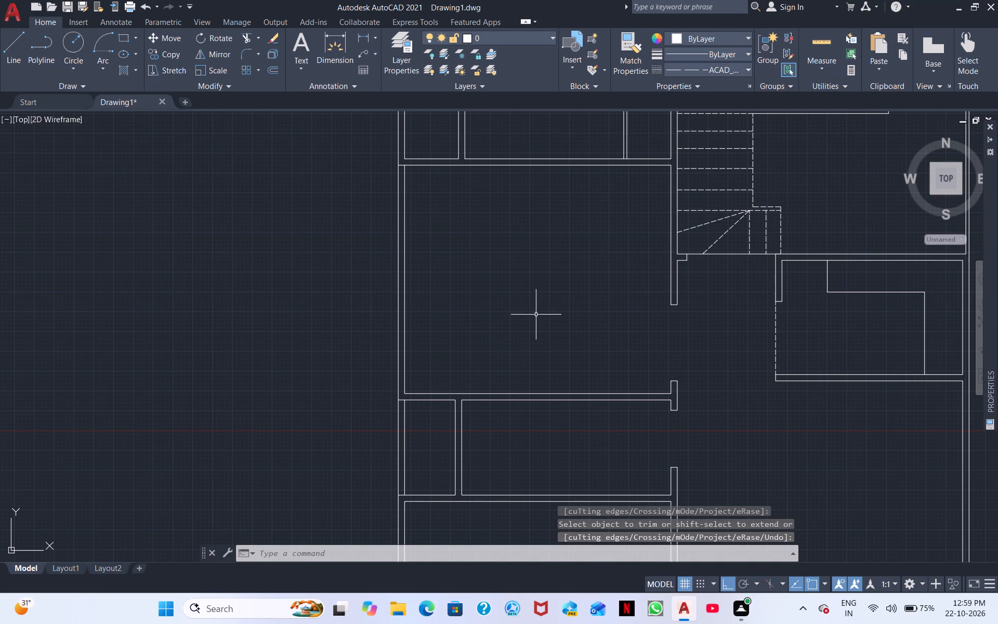
middle_click_drag(487, 347, 522, 519)
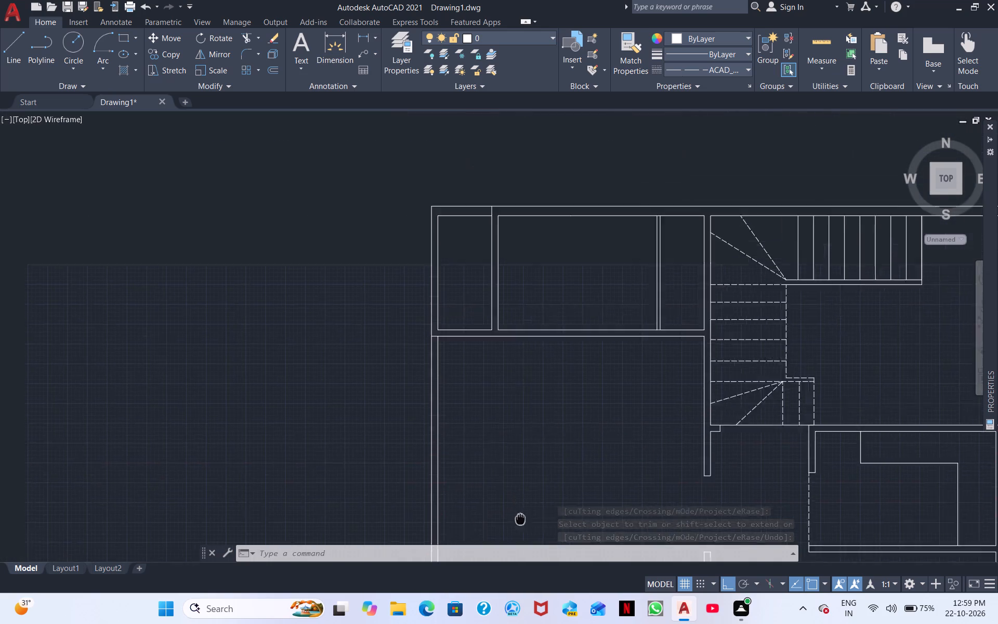
middle_click_drag(522, 519, 601, 571)
scroll(511, 425, "down", 2)
middle_click_drag(423, 421, 740, 355)
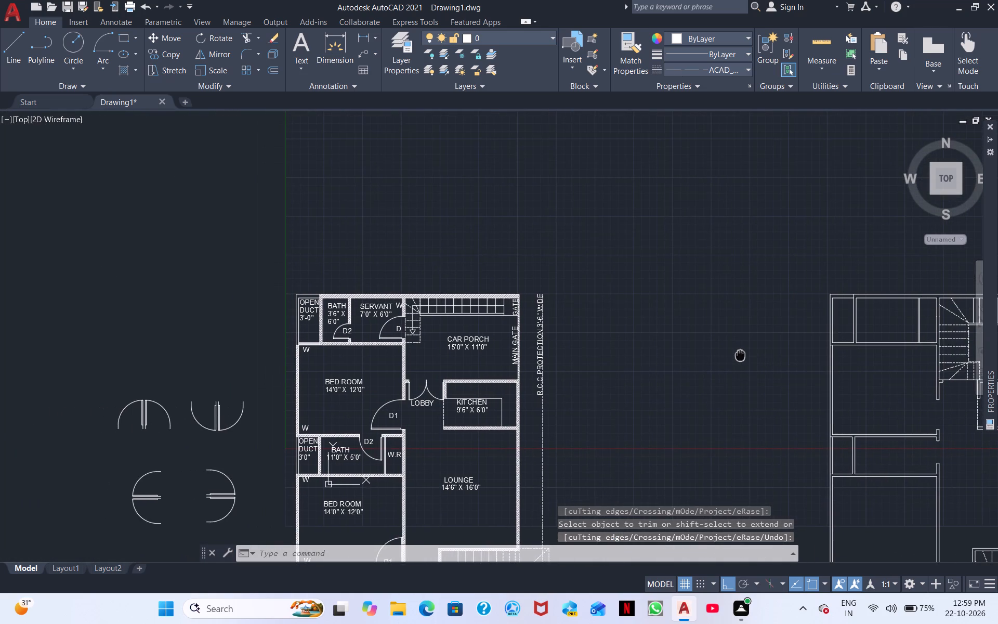
middle_click_drag(740, 355, 576, 369)
scroll(602, 349, "up", 2)
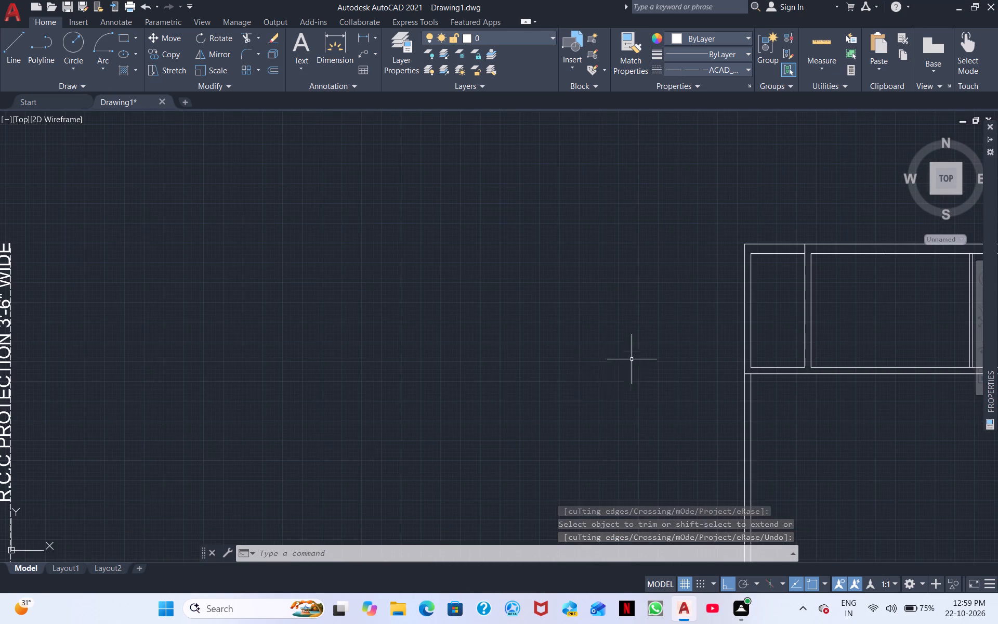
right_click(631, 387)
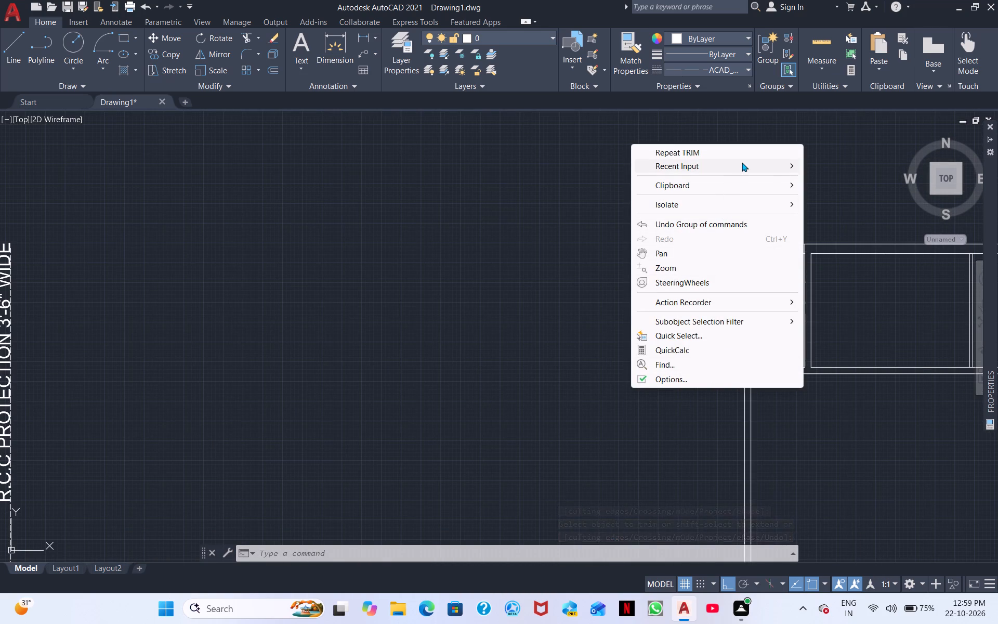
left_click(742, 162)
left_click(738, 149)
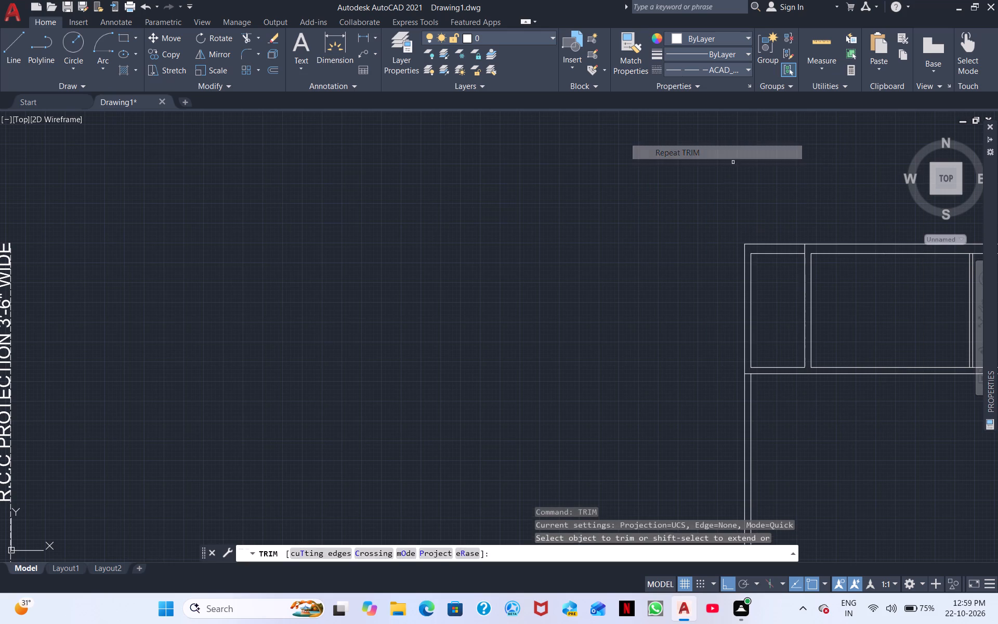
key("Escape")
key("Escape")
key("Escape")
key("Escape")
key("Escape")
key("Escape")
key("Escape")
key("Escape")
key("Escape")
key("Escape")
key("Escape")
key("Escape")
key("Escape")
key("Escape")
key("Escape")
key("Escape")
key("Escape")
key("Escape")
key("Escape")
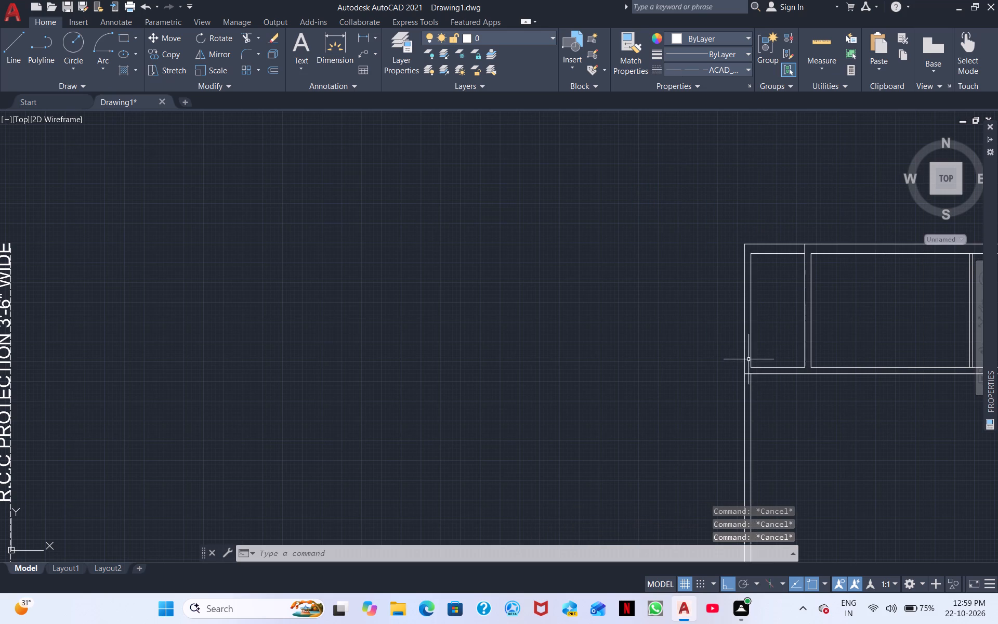
Trim the inner left wall line of the small upper-left room near its bottom corner.
right_click(702, 363)
left_click(780, 126)
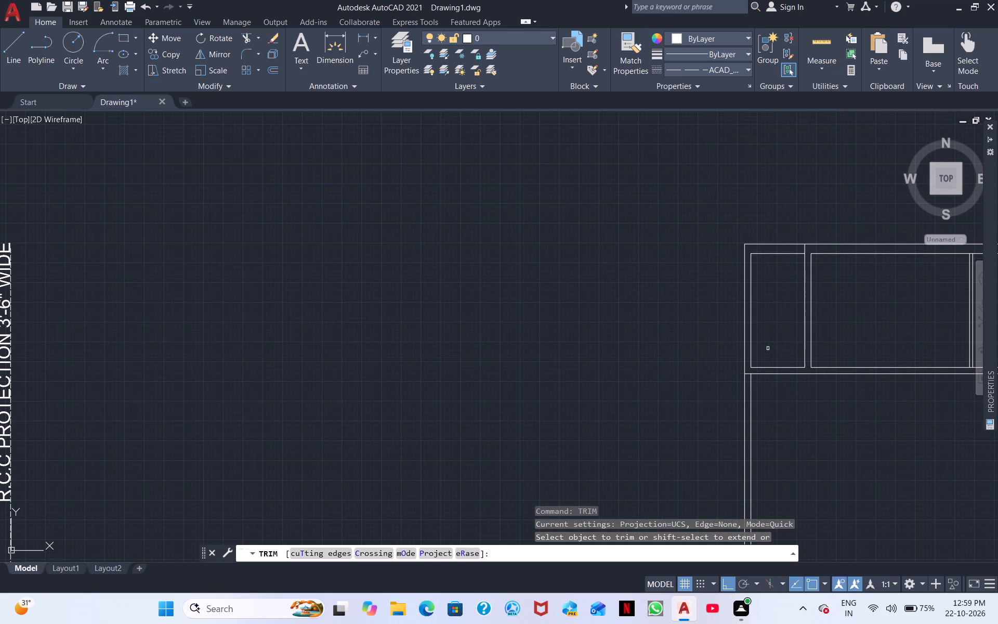
left_click(752, 358, "shift")
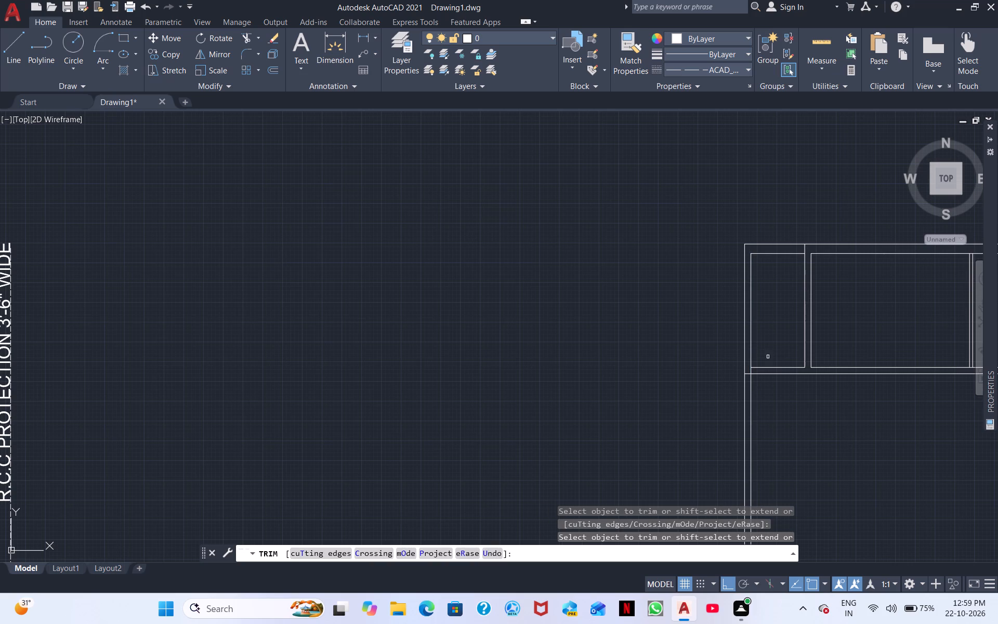
right_click(783, 439)
left_click(819, 257)
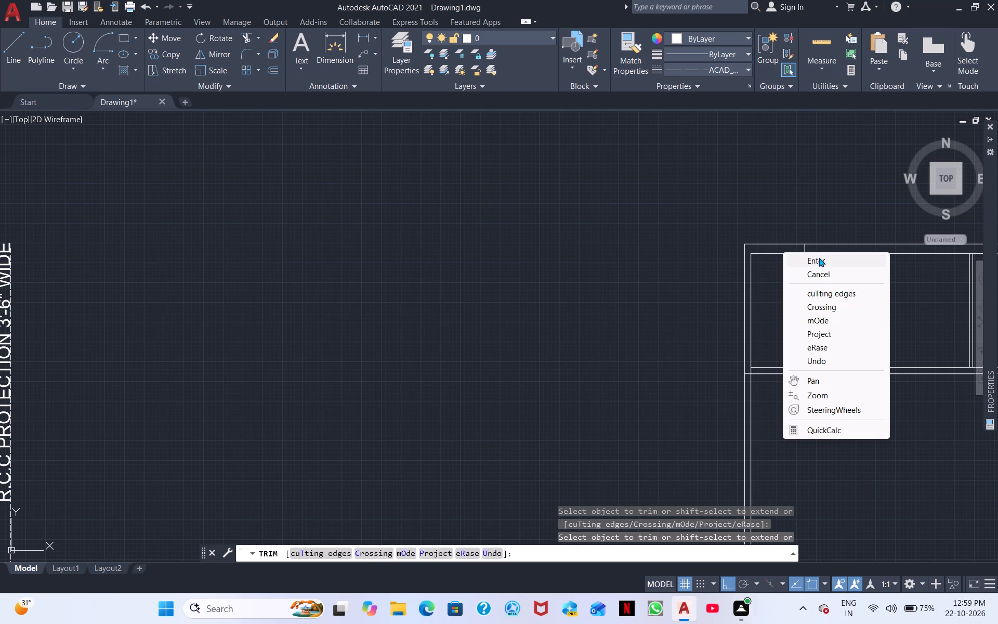
Move the entire new floor plan horizontally about 29' toward the labelled plan.
scroll(807, 412, "down", 2)
middle_click_drag(844, 427, 561, 382)
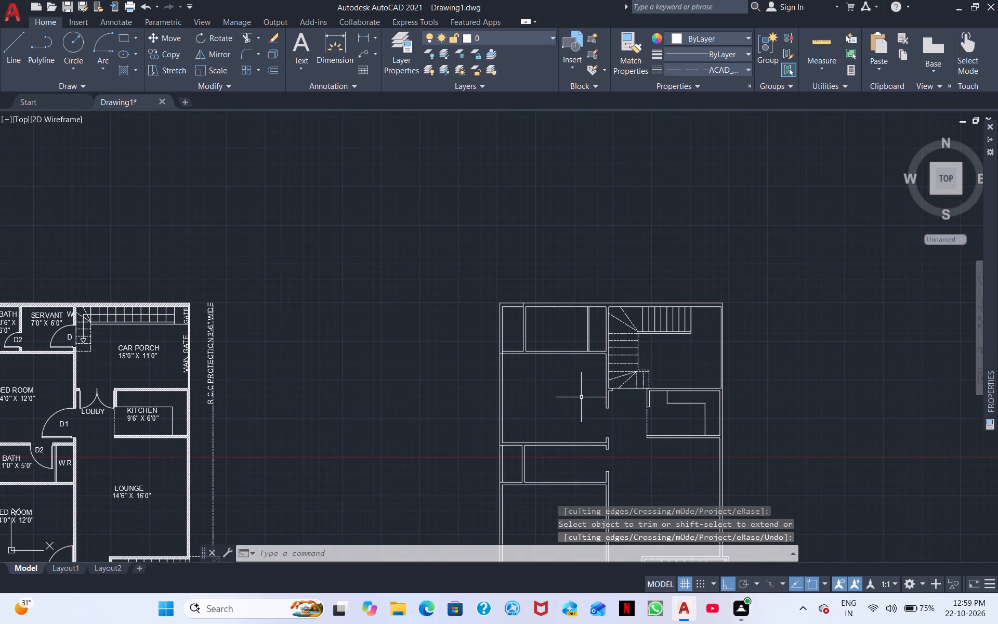
middle_click_drag(572, 441, 660, 394)
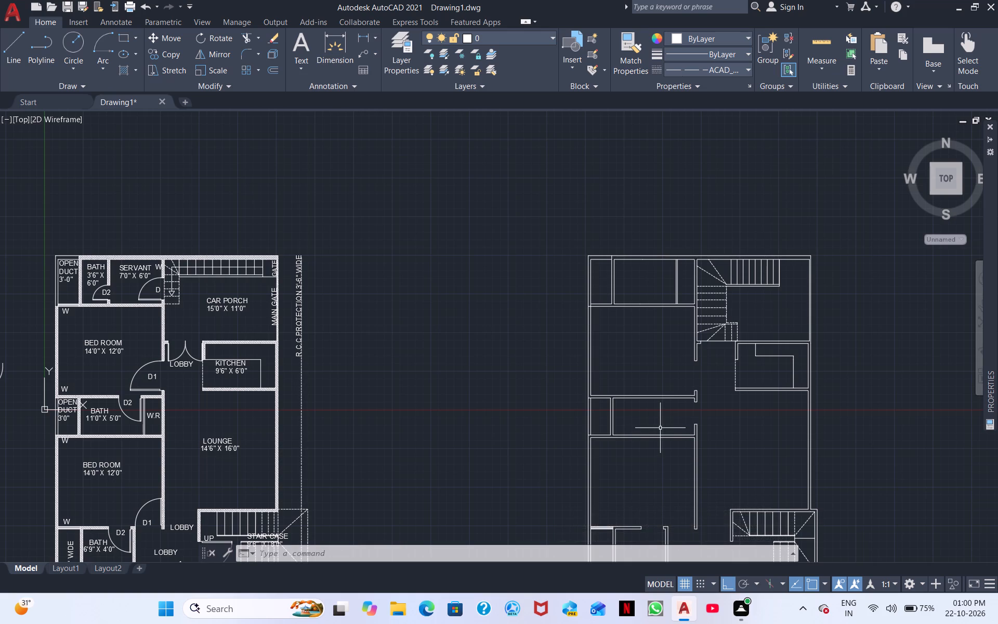
scroll(663, 434, "down", 1)
middle_click_drag(666, 459, 744, 325)
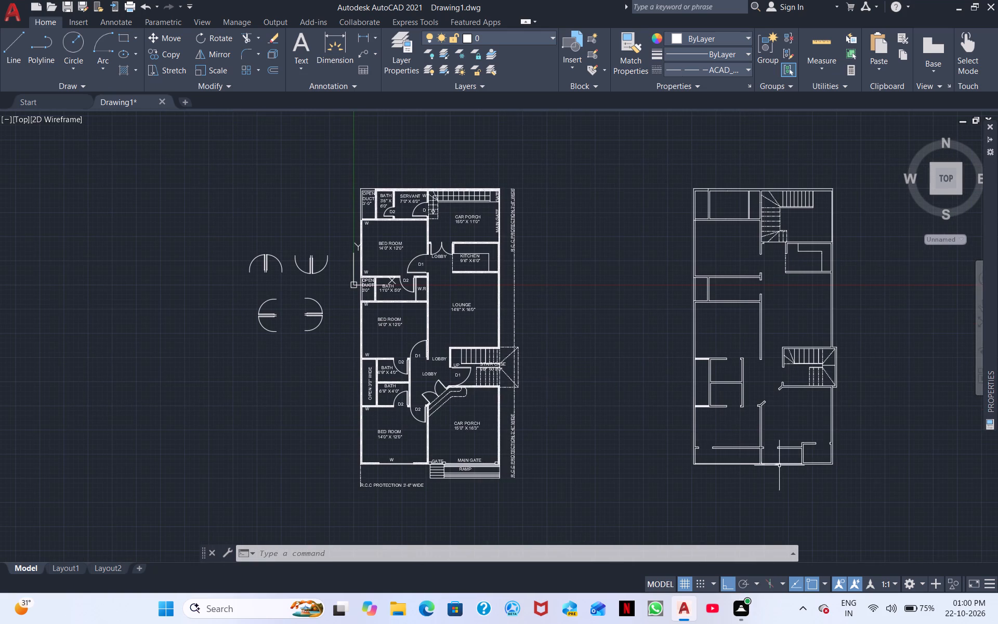
left_click(906, 495)
left_click(674, 166)
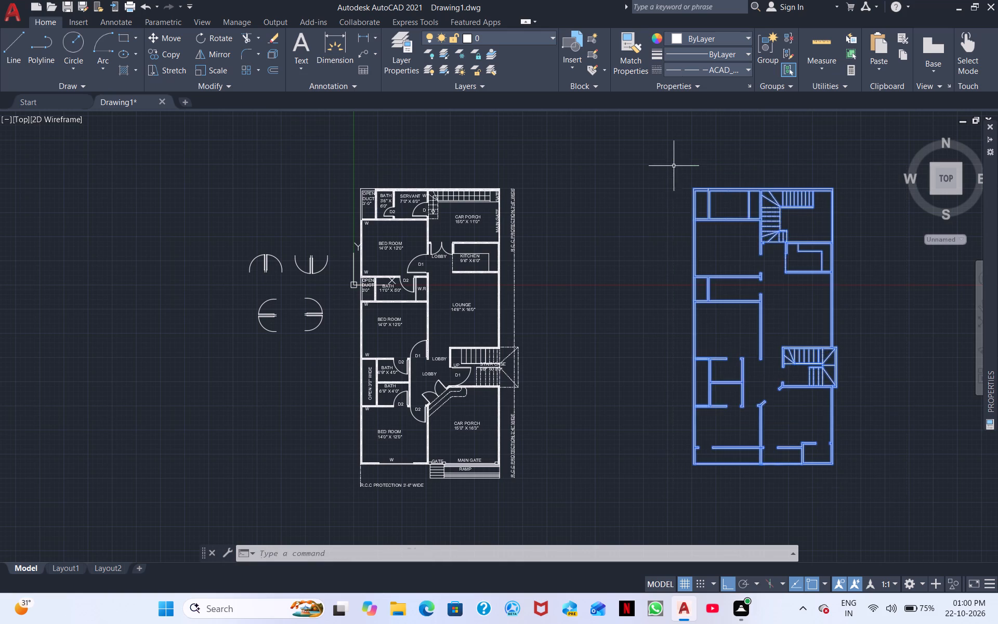
right_click(644, 204)
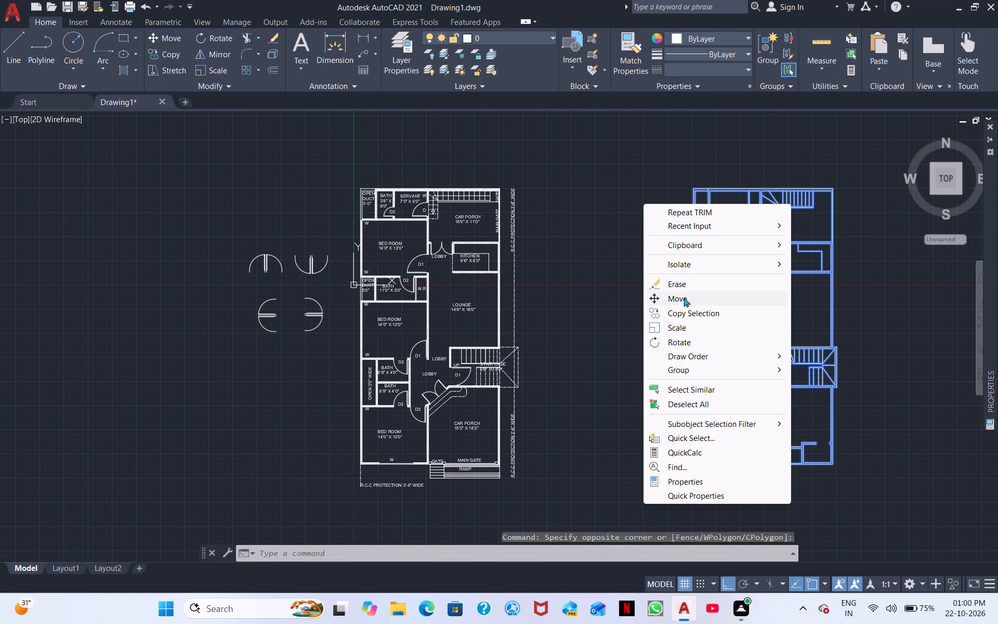
left_click(684, 297)
left_click(746, 306)
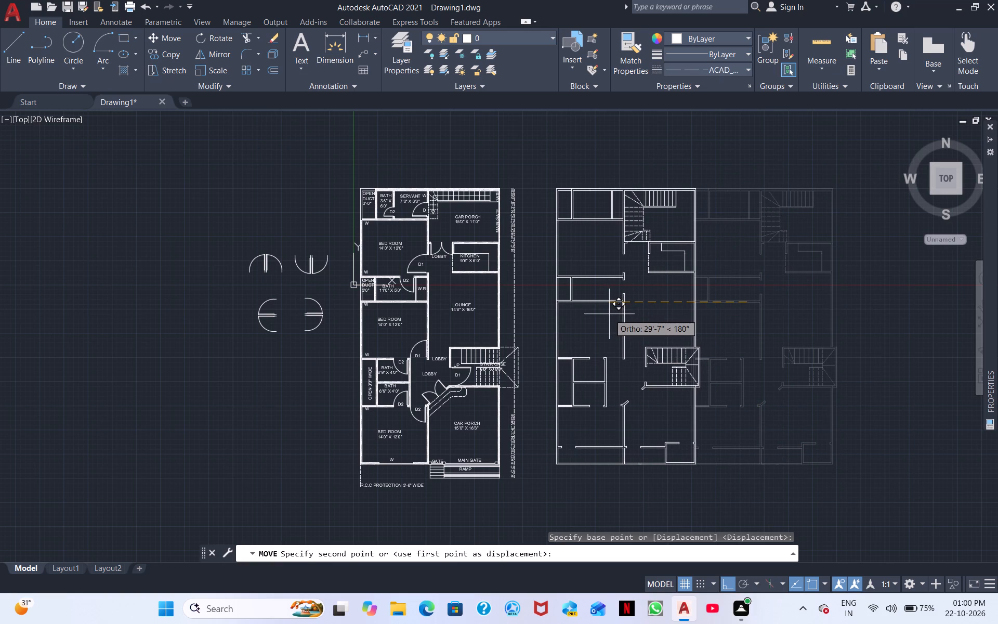
left_click(616, 322)
Copy the lobby's double door from the labelled plan, by its wall-end corner, into the matching opening below the new plan's upper staircase.
scroll(616, 329, "down", 1)
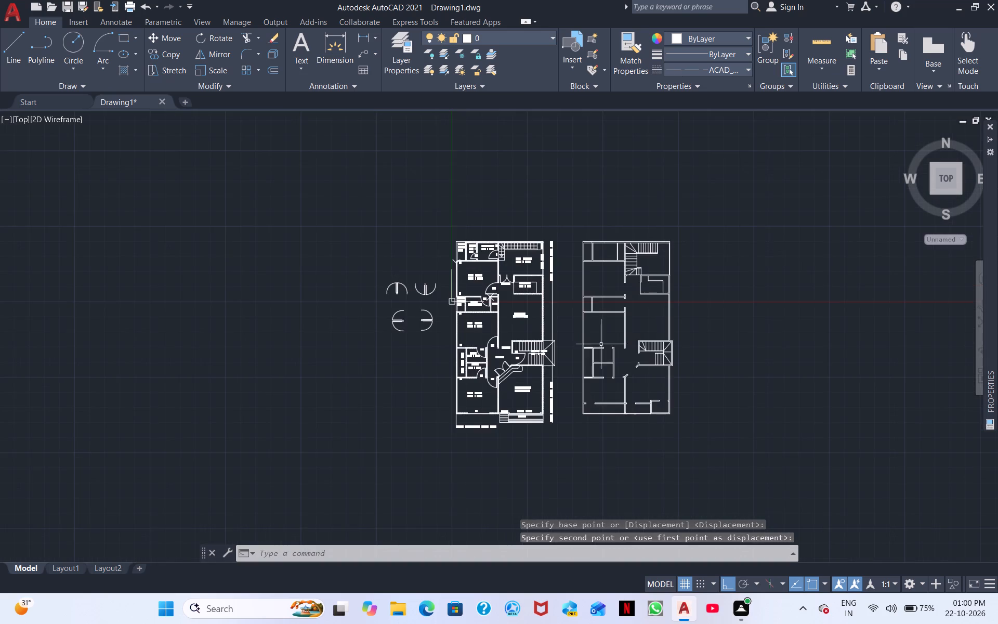
middle_click_drag(580, 422, 616, 553)
scroll(597, 450, "up", 2)
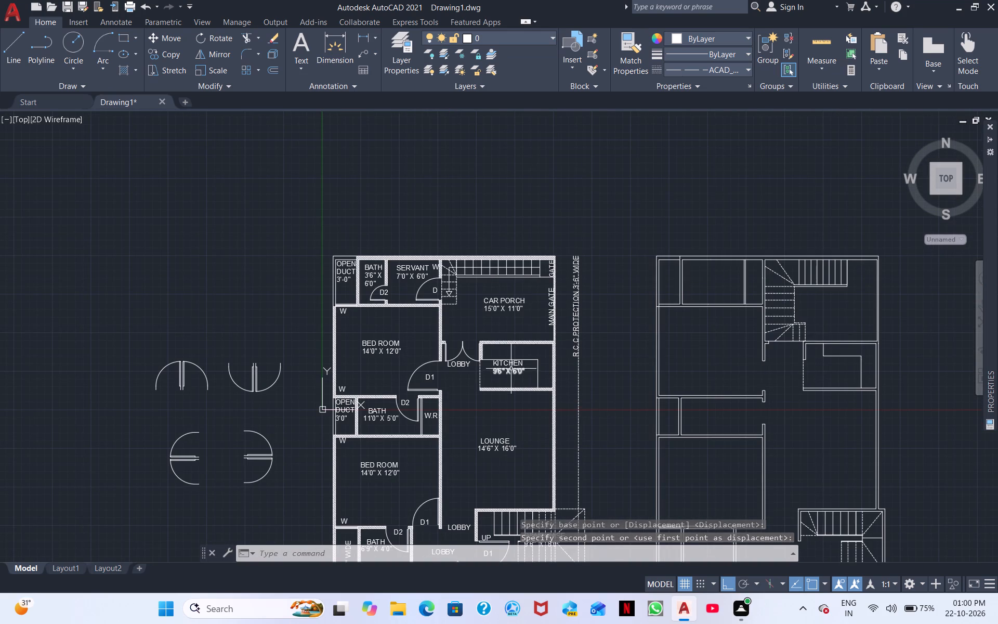
left_click(463, 350)
left_click(451, 357)
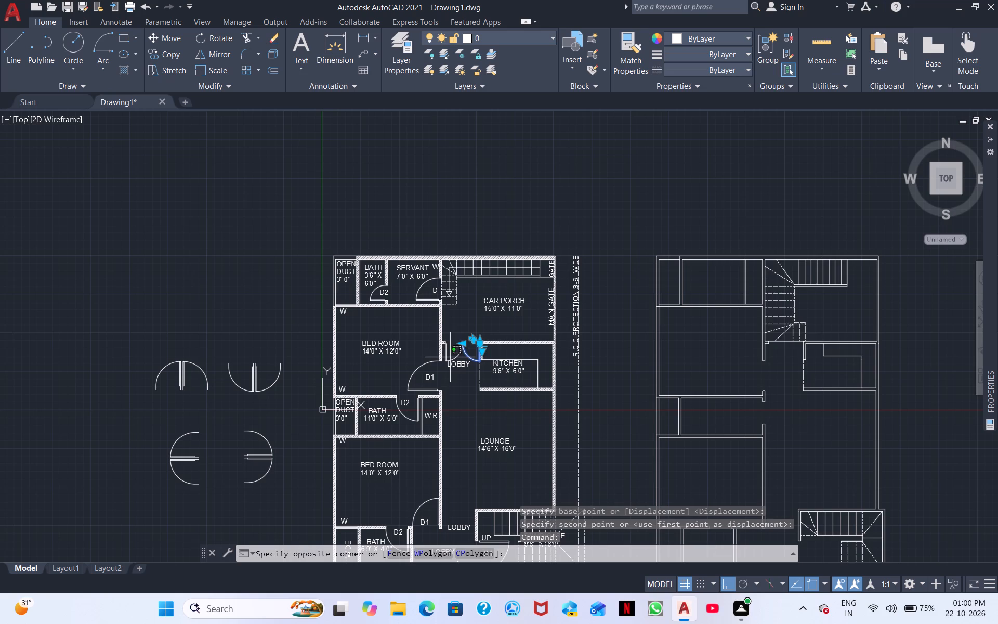
left_click(464, 354)
left_click(459, 356)
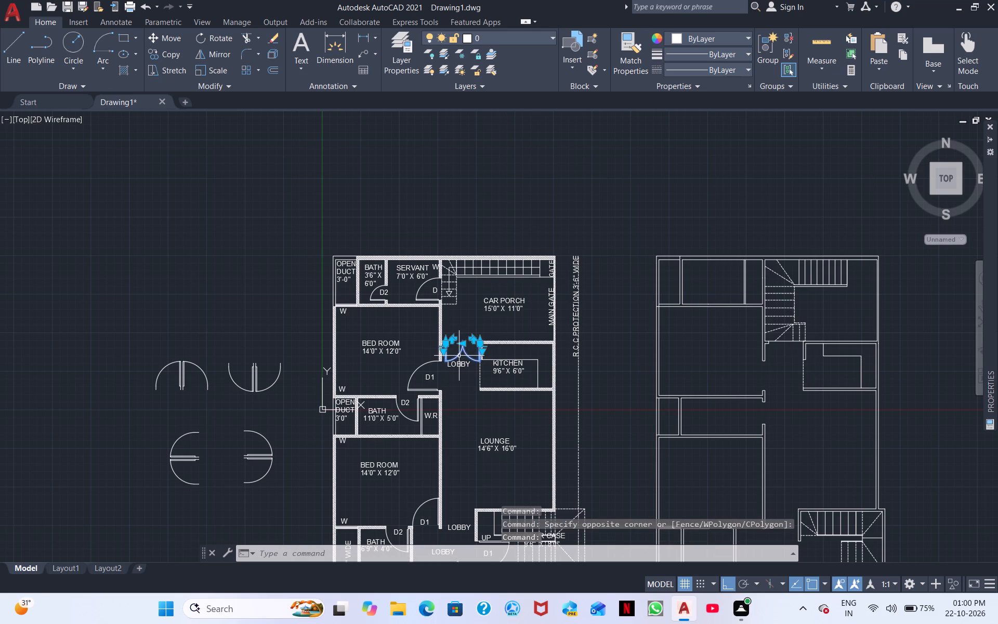
right_click_drag(459, 356, 455, 360)
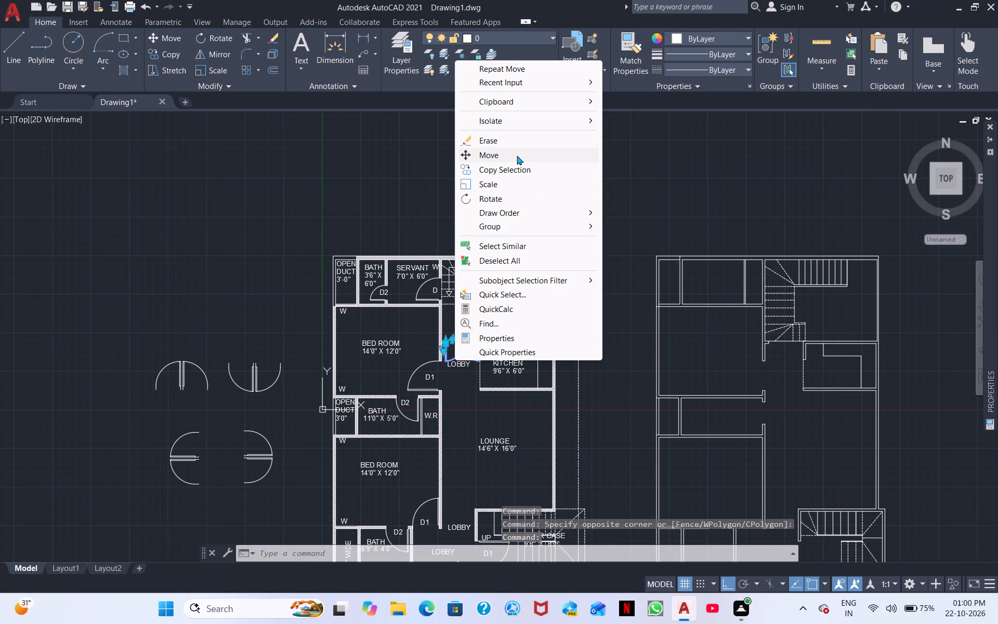
left_click(496, 167)
scroll(454, 279, "up", 2)
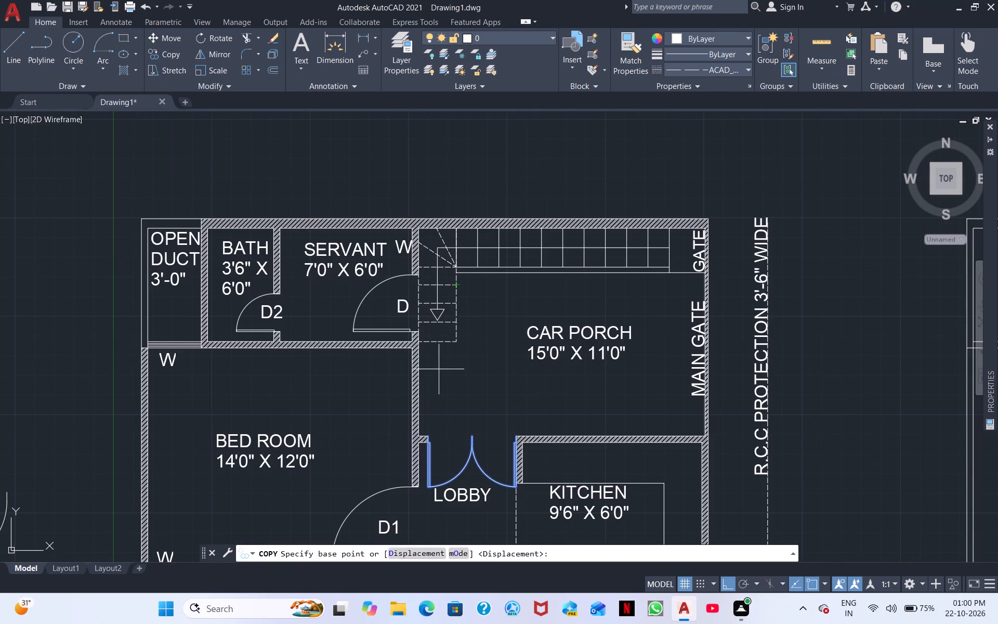
scroll(422, 441, "up", 3)
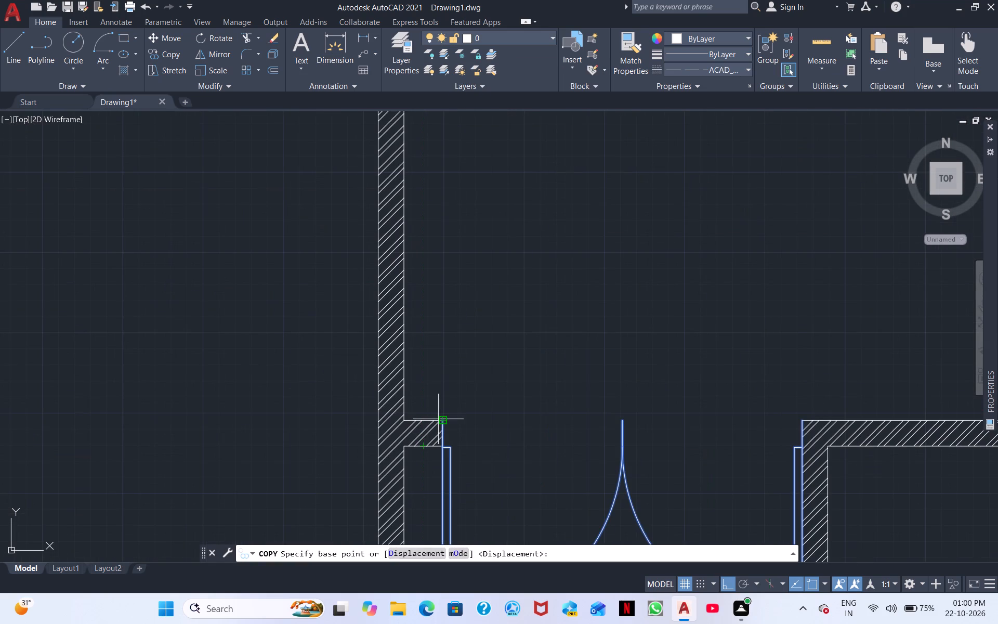
left_click(442, 424)
scroll(665, 446, "down", 2)
middle_click_drag(751, 446, 730, 453)
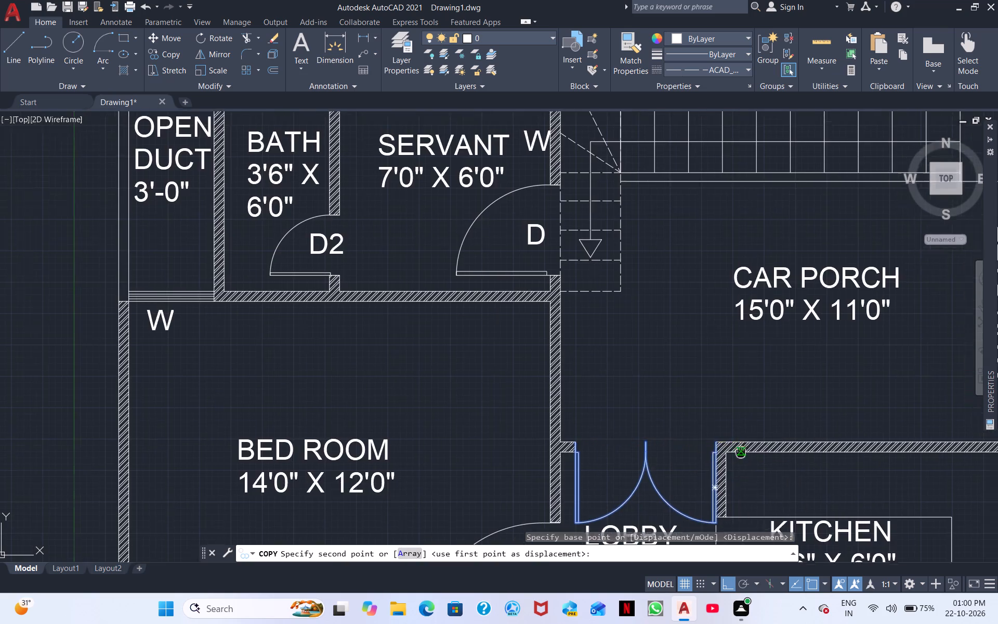
middle_click_drag(730, 453, 317, 401)
scroll(329, 399, "down", 2)
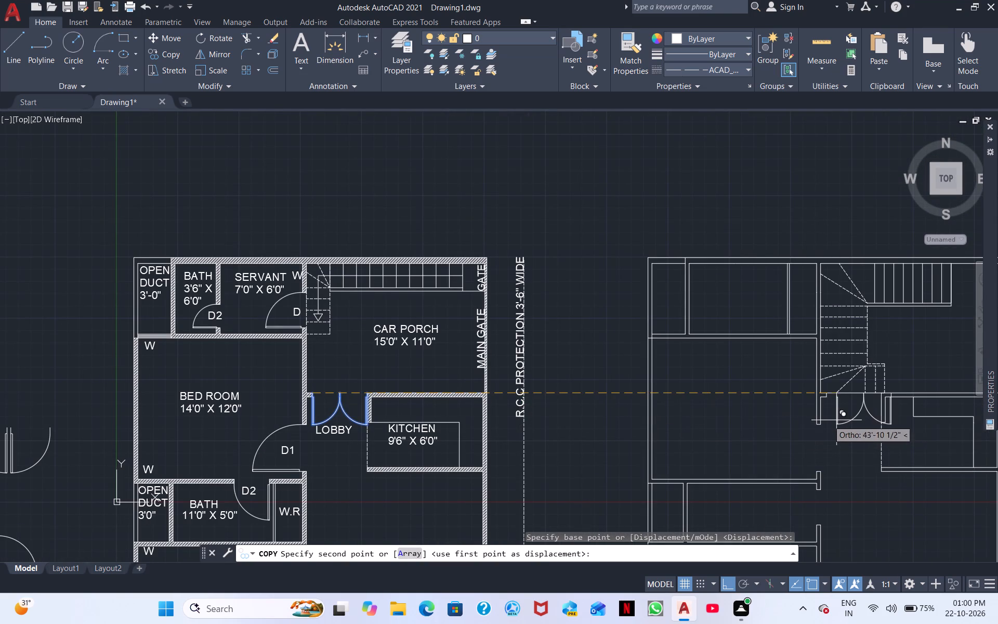
scroll(828, 420, "up", 3)
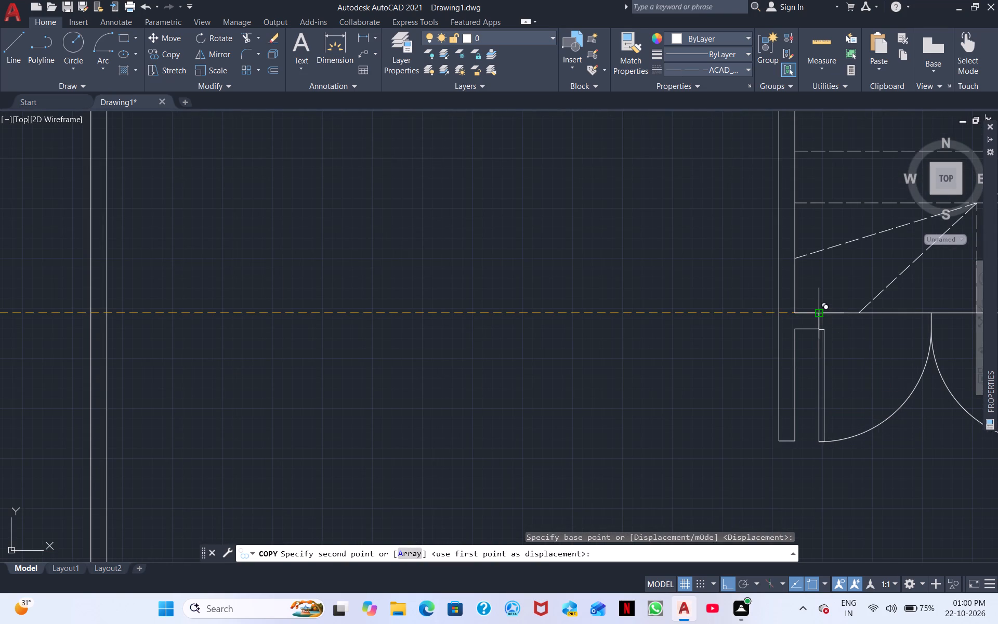
left_click(821, 316)
scroll(607, 361, "down", 1)
right_click(483, 370)
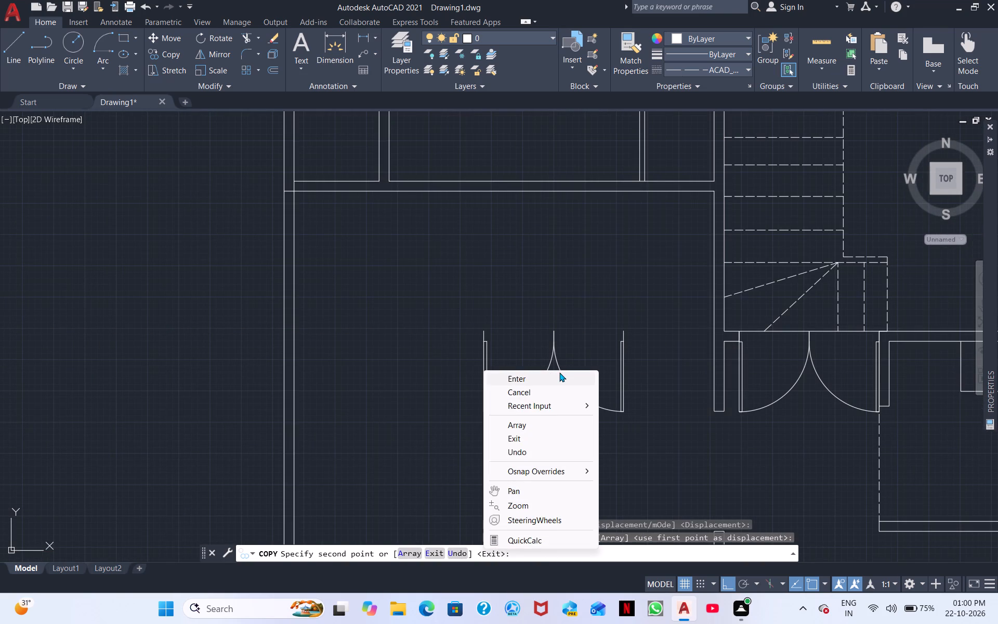
left_click(559, 372)
Draw a vertical line across the wall below the upper middle room, continue it past the wall, and add a 4' segment back upward.
scroll(464, 366, "down", 2)
middle_click_drag(478, 416, 782, 483)
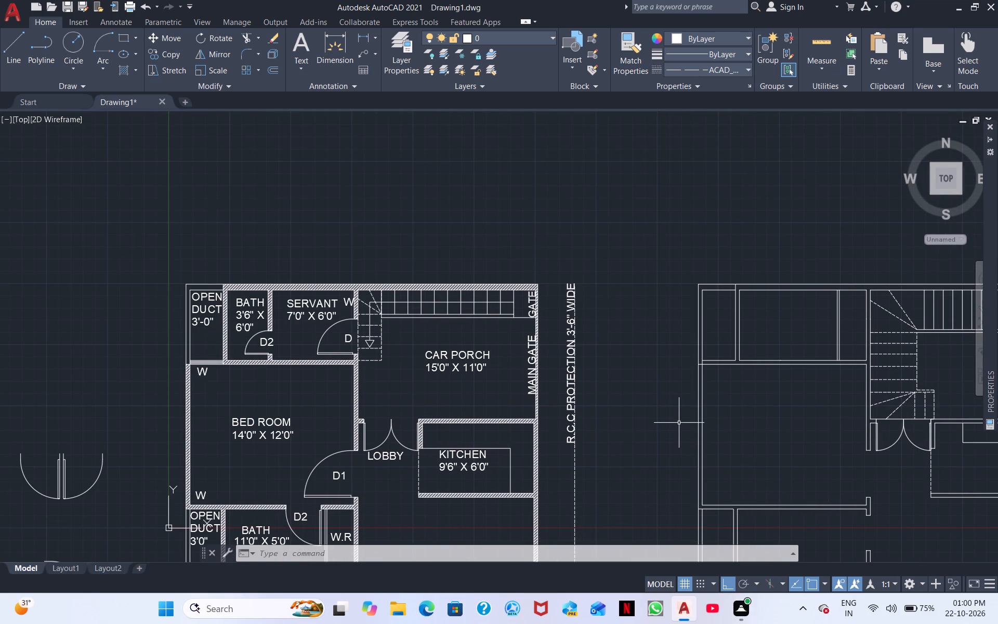
left_click(8, 47)
scroll(694, 344, "up", 1)
middle_click_drag(803, 402, 492, 417)
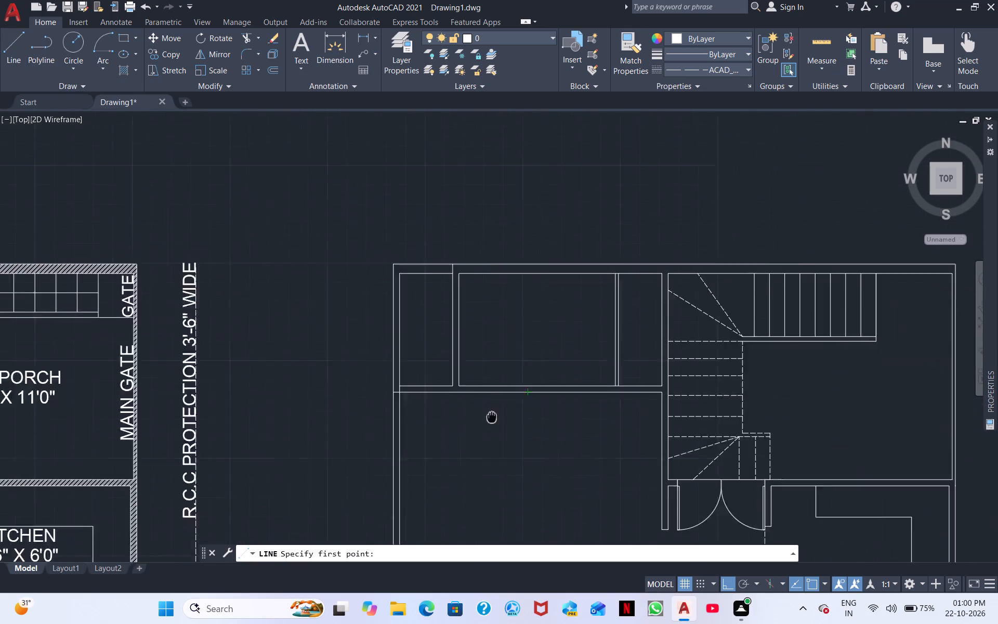
middle_click_drag(492, 417, 464, 410)
scroll(566, 388, "up", 1)
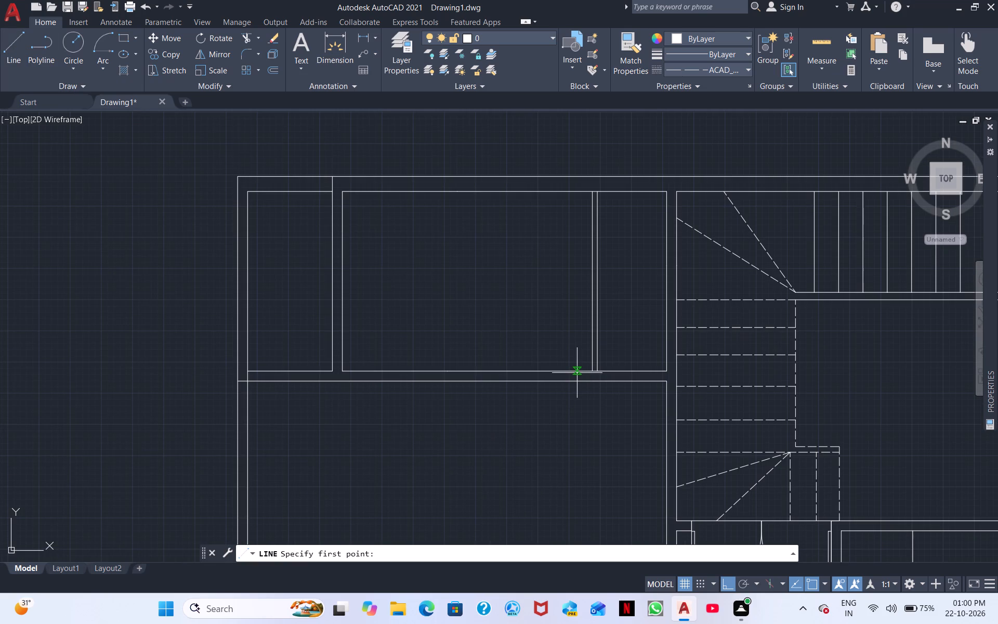
scroll(579, 370, "up", 4)
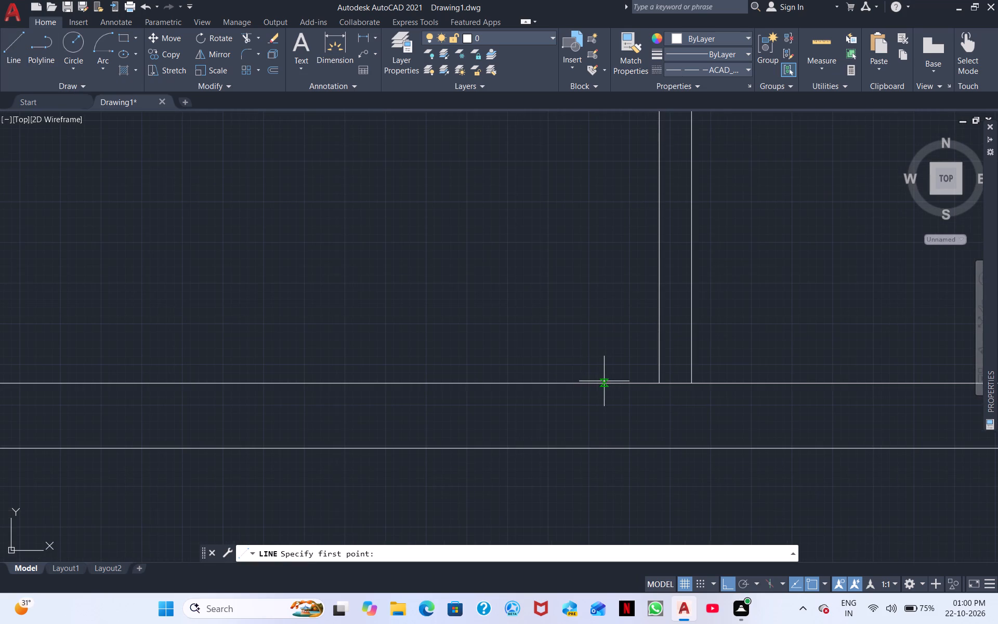
left_click(604, 381)
left_click(601, 448)
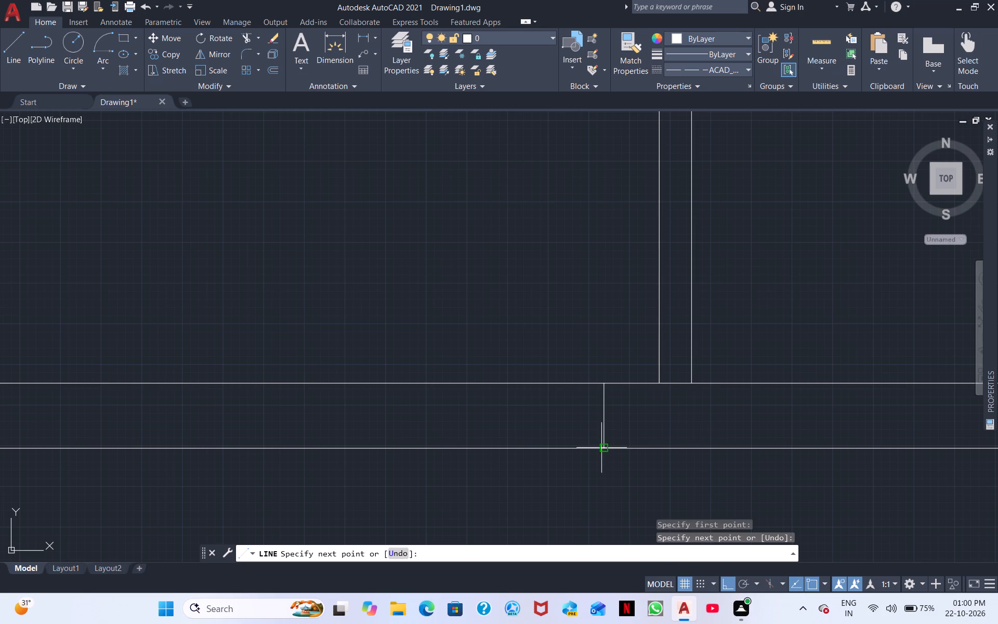
middle_click_drag(597, 530, 676, 417)
left_click(675, 454)
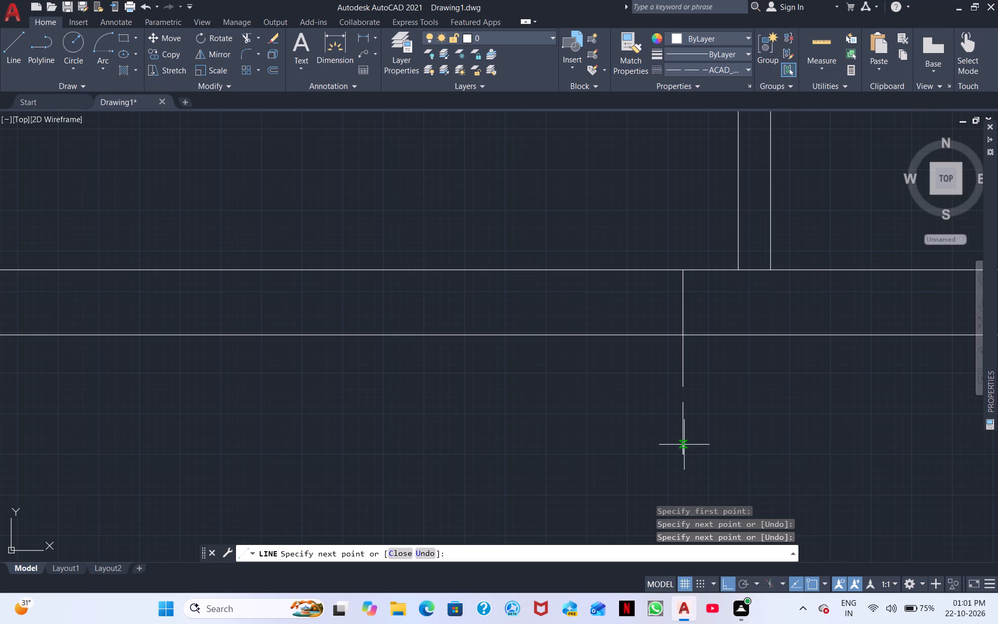
key("3")
key("BackSpace")
type("4'")
key("Return")
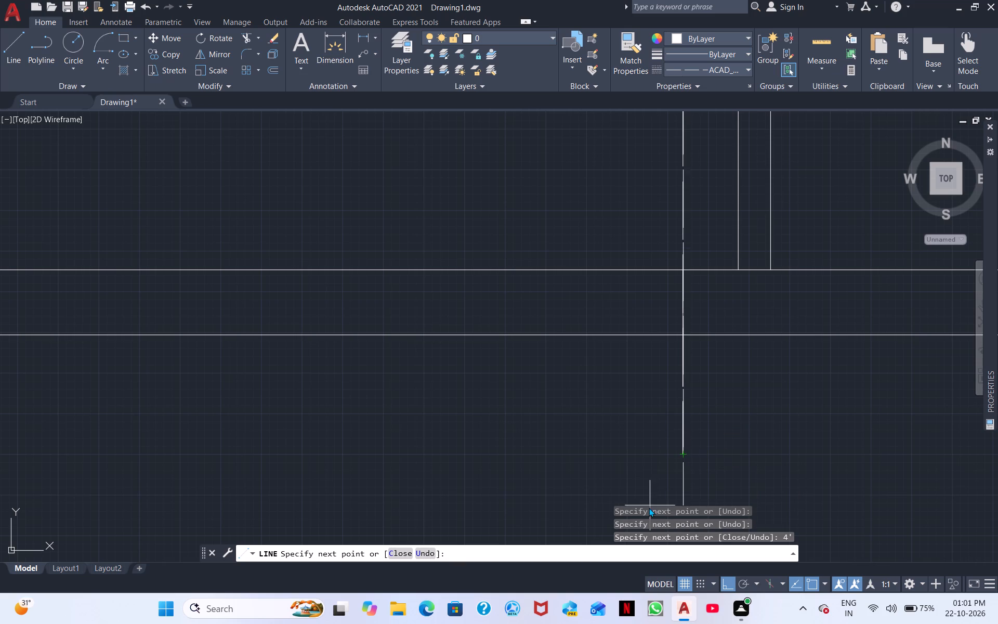
key("Escape")
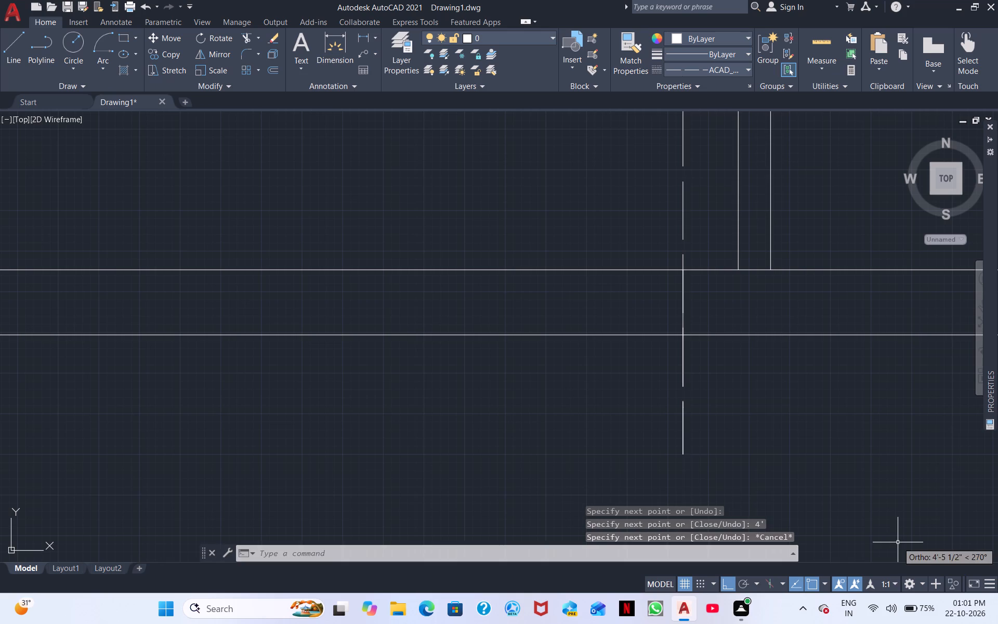
scroll(892, 574, "down", 2)
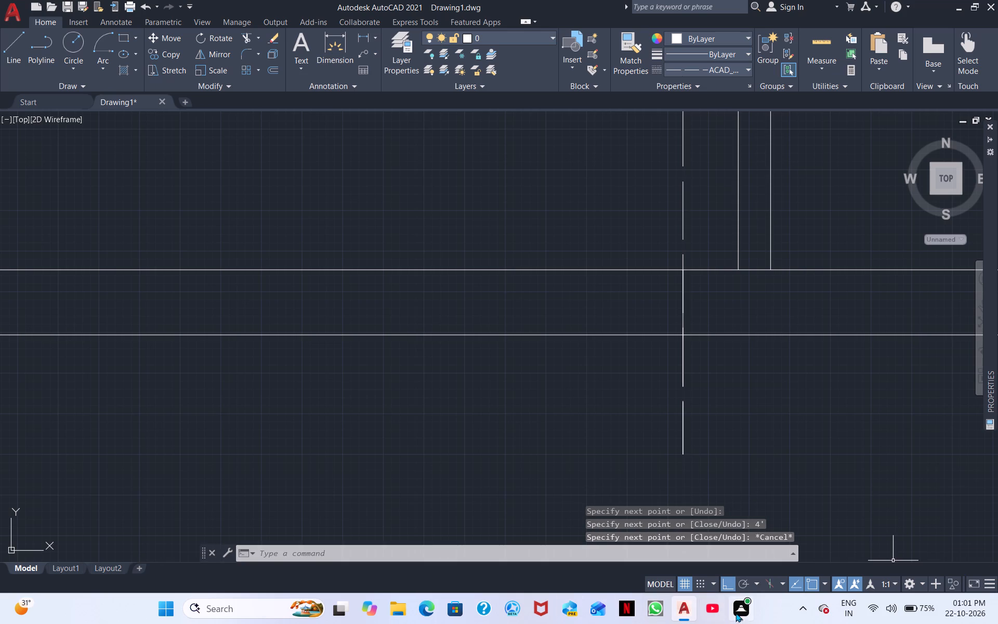
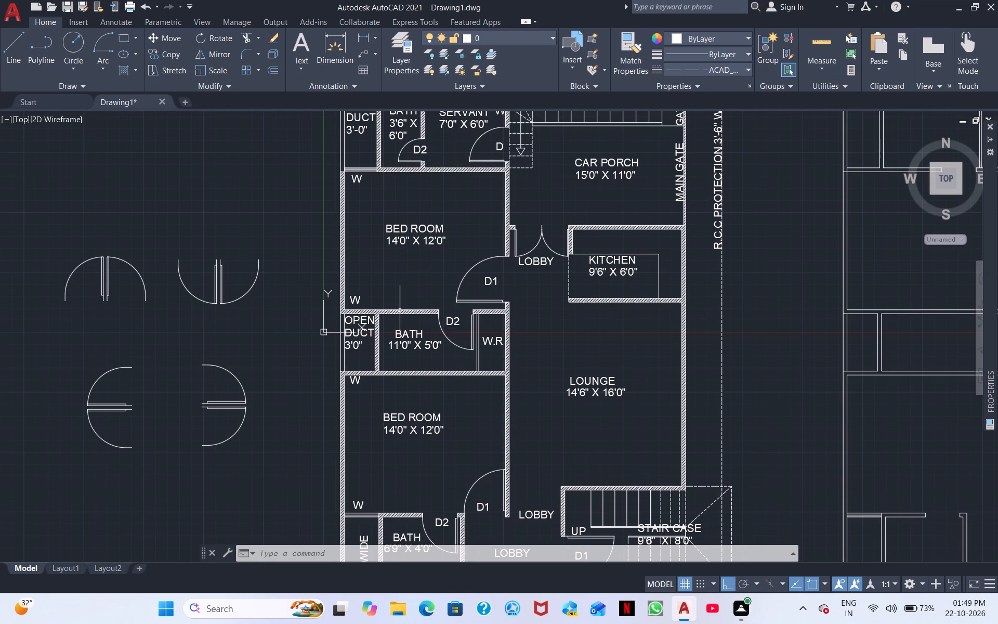
Copy the lower bedroom's D1 door from the labelled plan, by its wall-end corner with Ortho off, into the opening below the new plan's upper middle room.
middle_click_drag(554, 437, 405, 444)
middle_click_drag(449, 413, 447, 418)
scroll(447, 418, "down", 1)
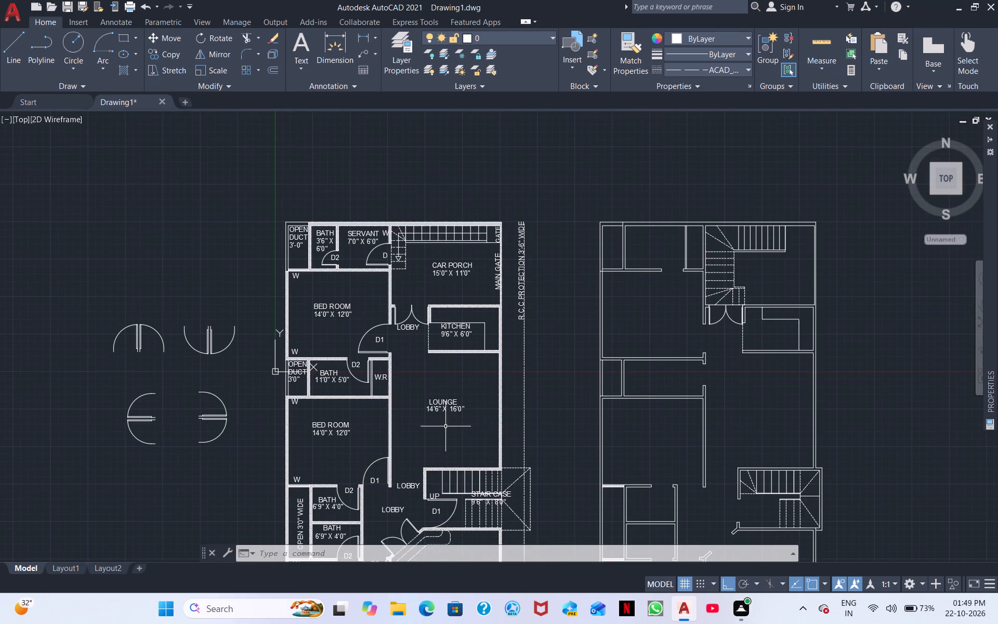
scroll(437, 435, "up", 1)
middle_click_drag(402, 451, 505, 417)
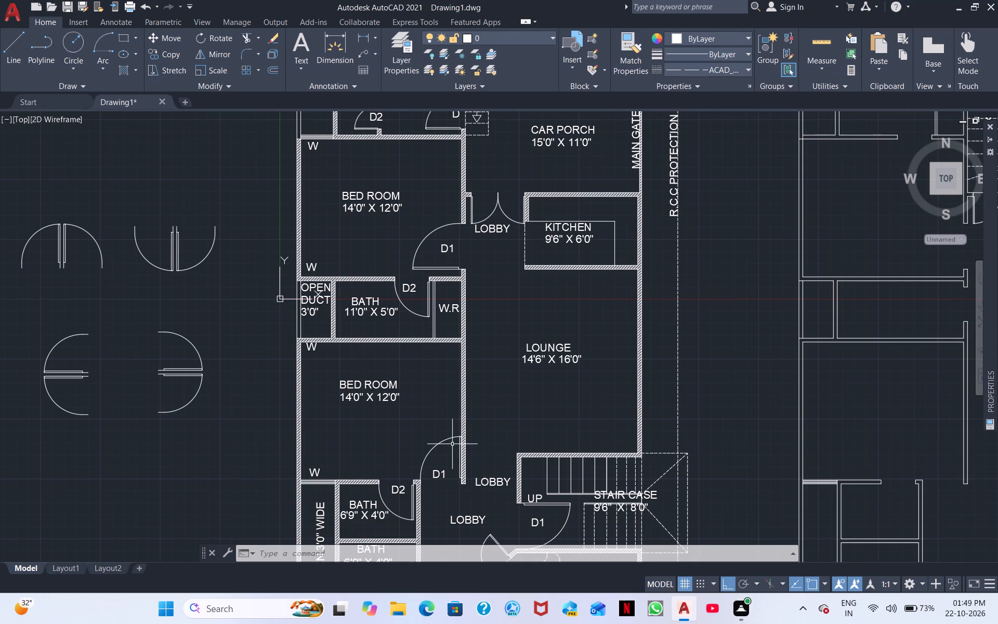
left_click(452, 444)
left_click(430, 431)
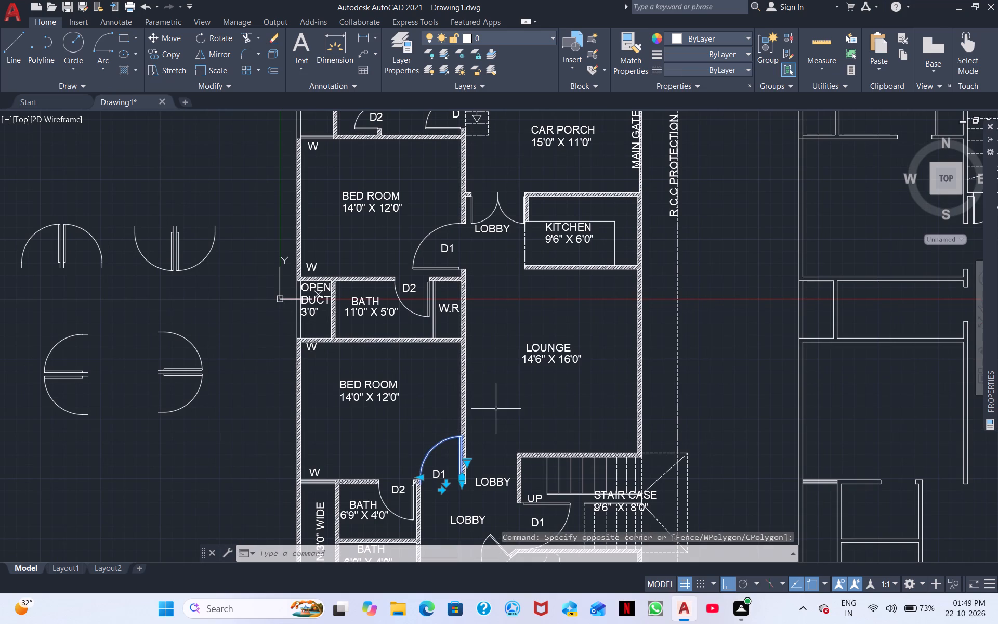
right_click(496, 409)
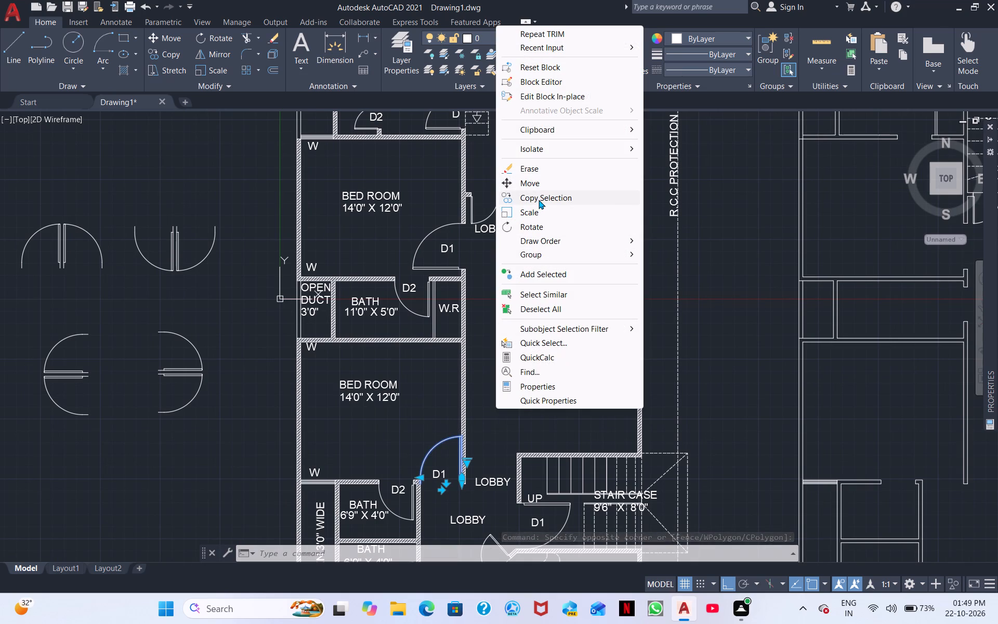
left_click(539, 201)
scroll(453, 488, "up", 4)
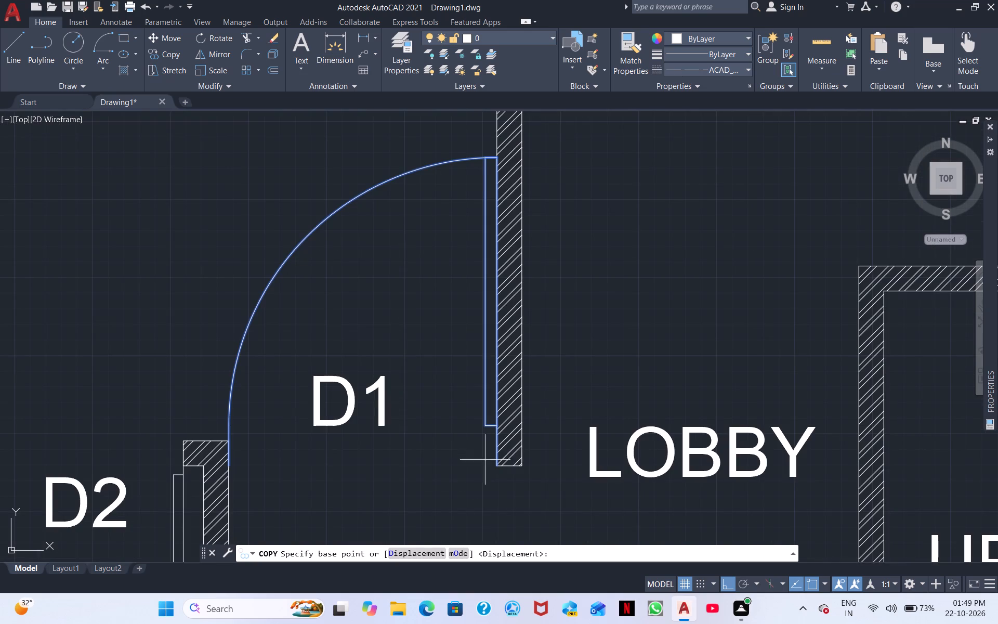
left_click(496, 465)
middle_click_drag(691, 279, 274, 382)
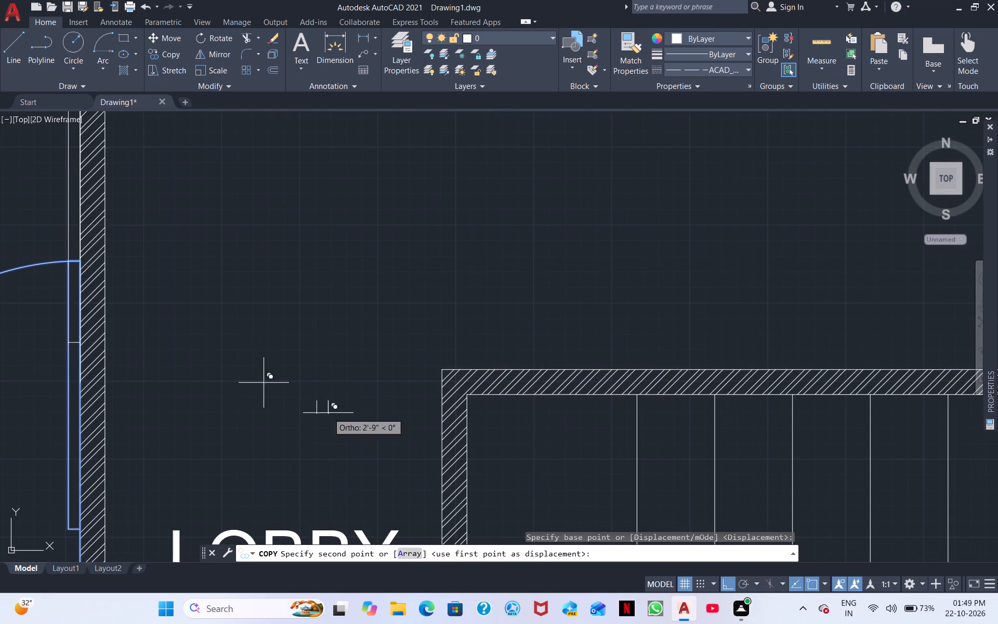
left_click(727, 584)
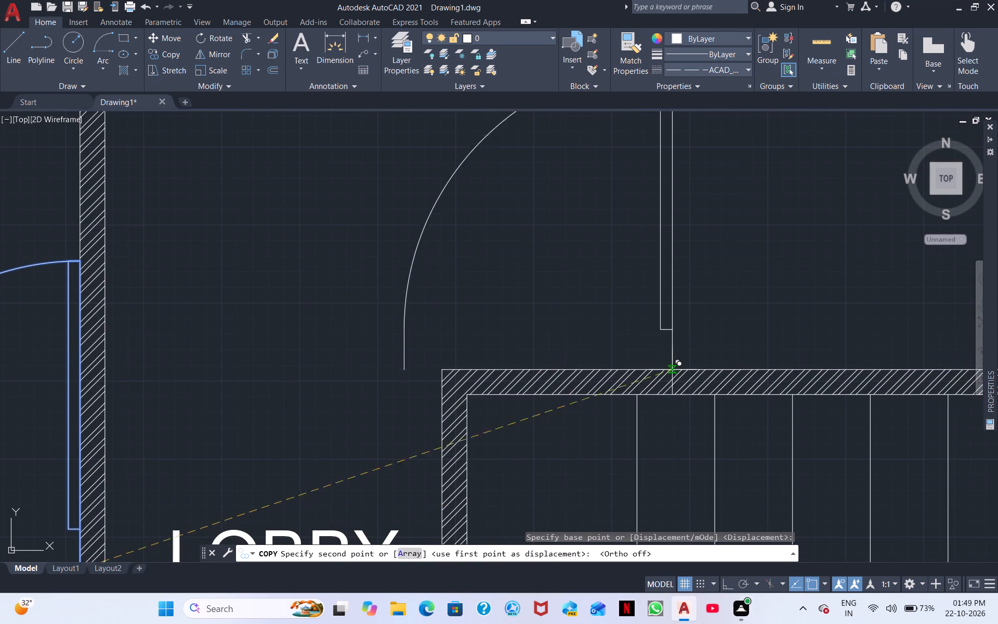
scroll(675, 353, "down", 3)
middle_click_drag(632, 367, 432, 560)
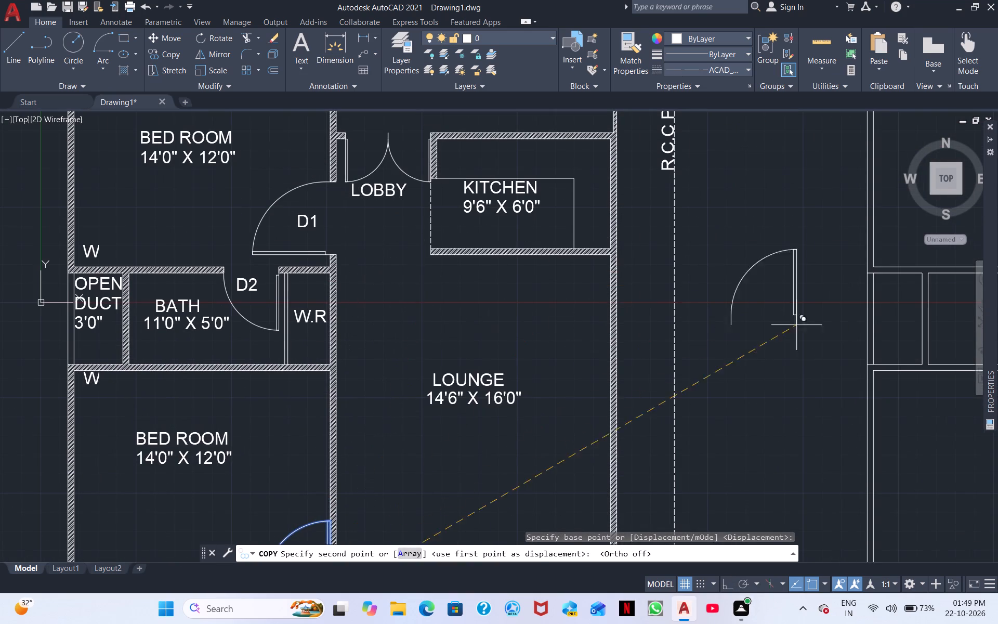
middle_click_drag(807, 320, 317, 407)
middle_click_drag(555, 225, 499, 338)
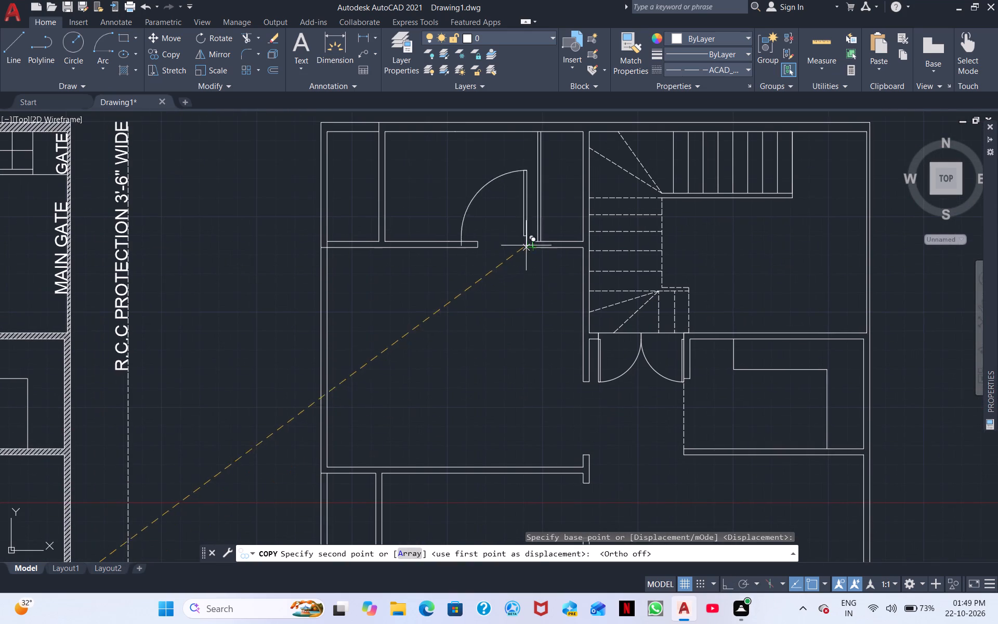
scroll(522, 239, "up", 3)
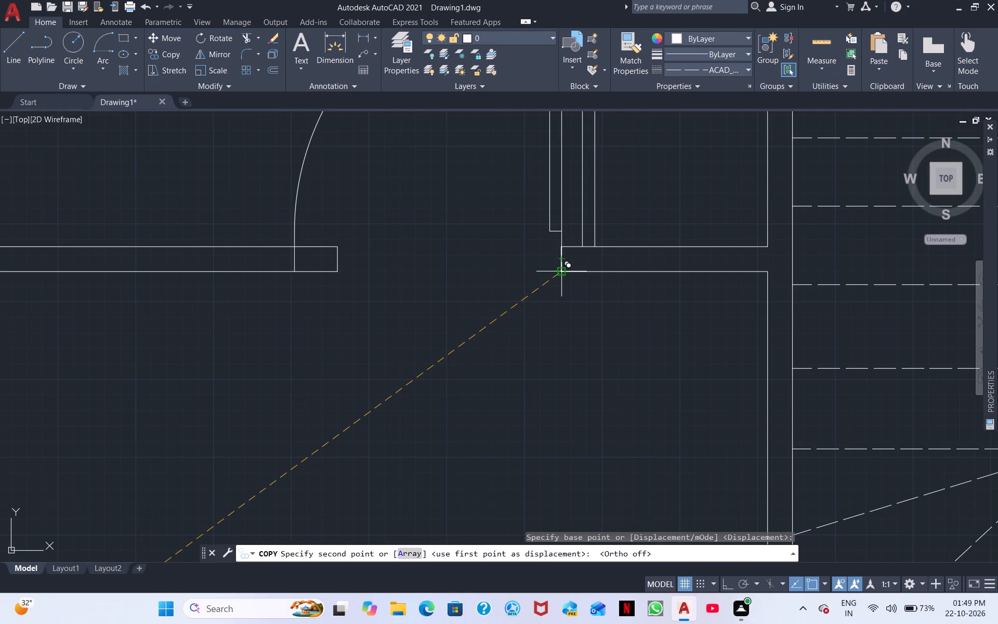
left_click(561, 274)
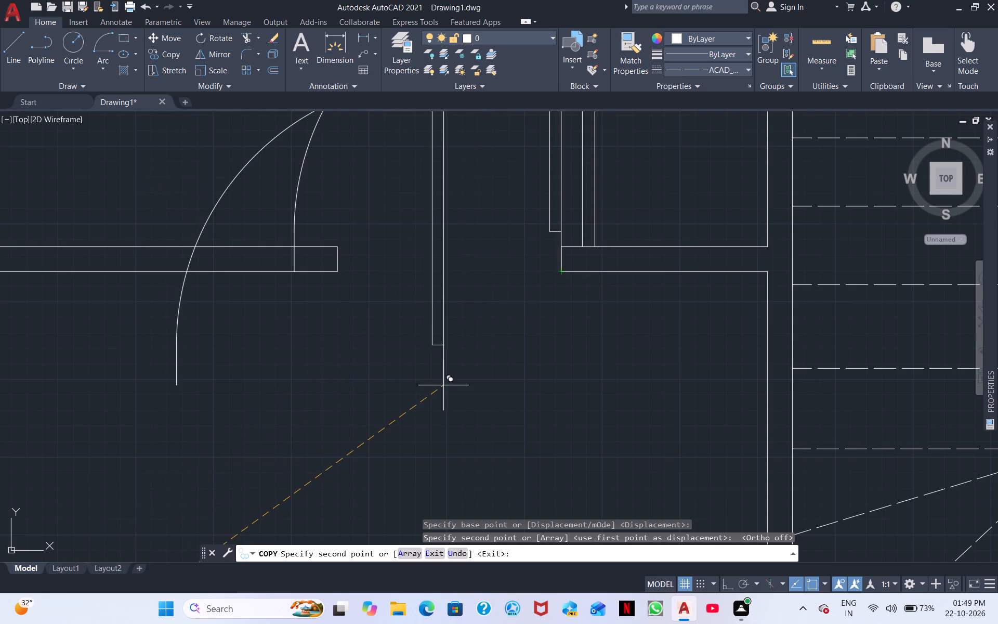
right_click(447, 373)
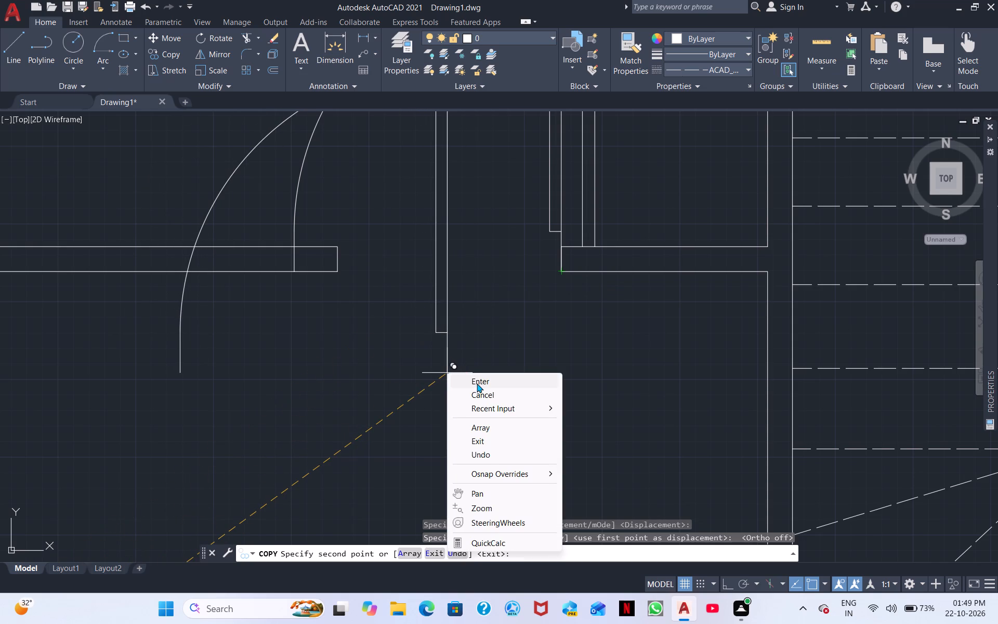
left_click(477, 383)
Select the copied door and examine how its swing fits the wall opening below the upper middle room.
middle_click_drag(398, 355, 509, 410)
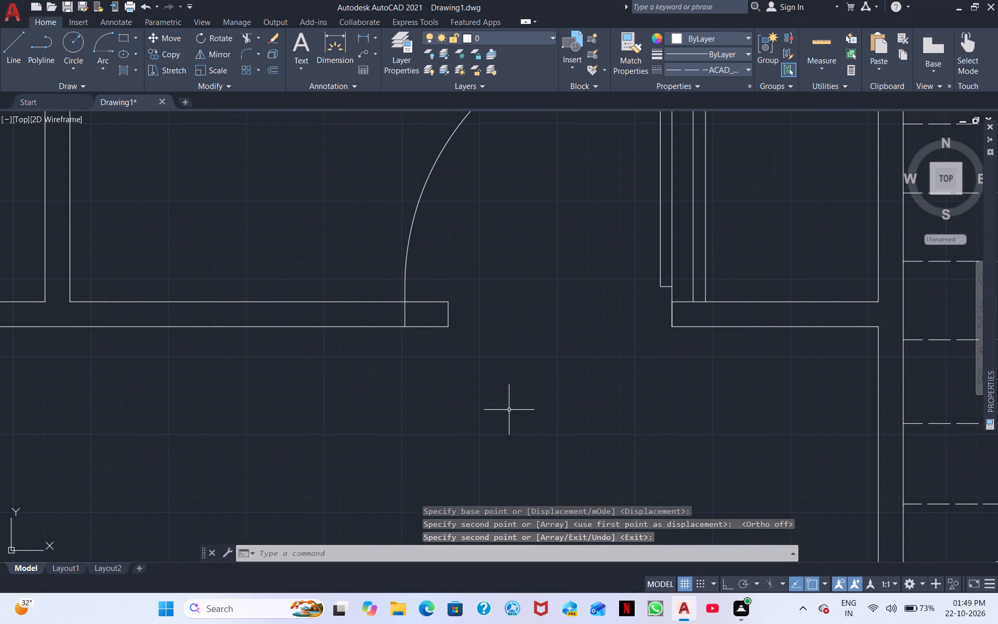
left_click(416, 262)
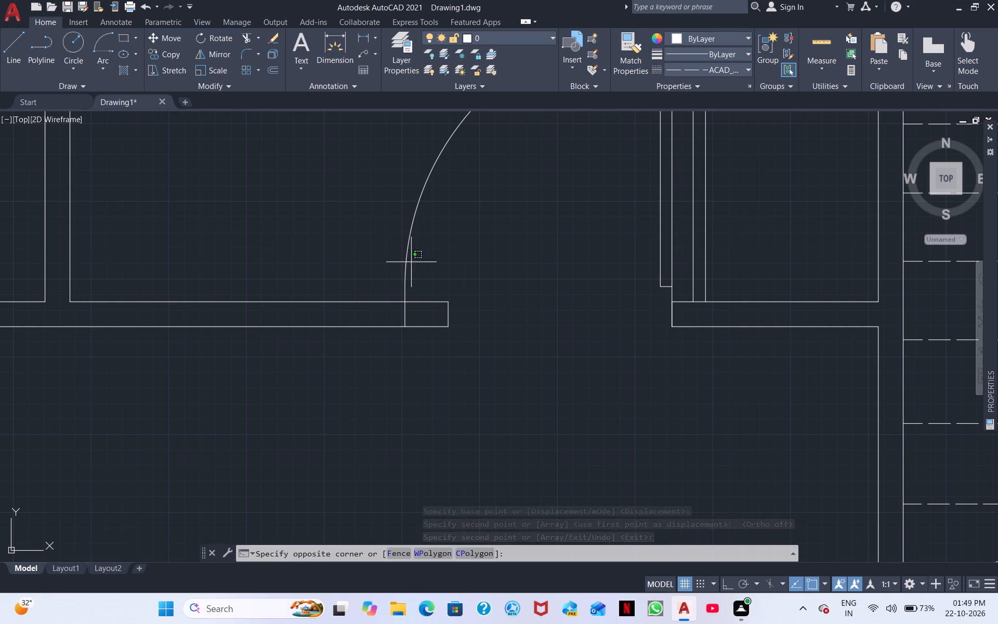
left_click(381, 253)
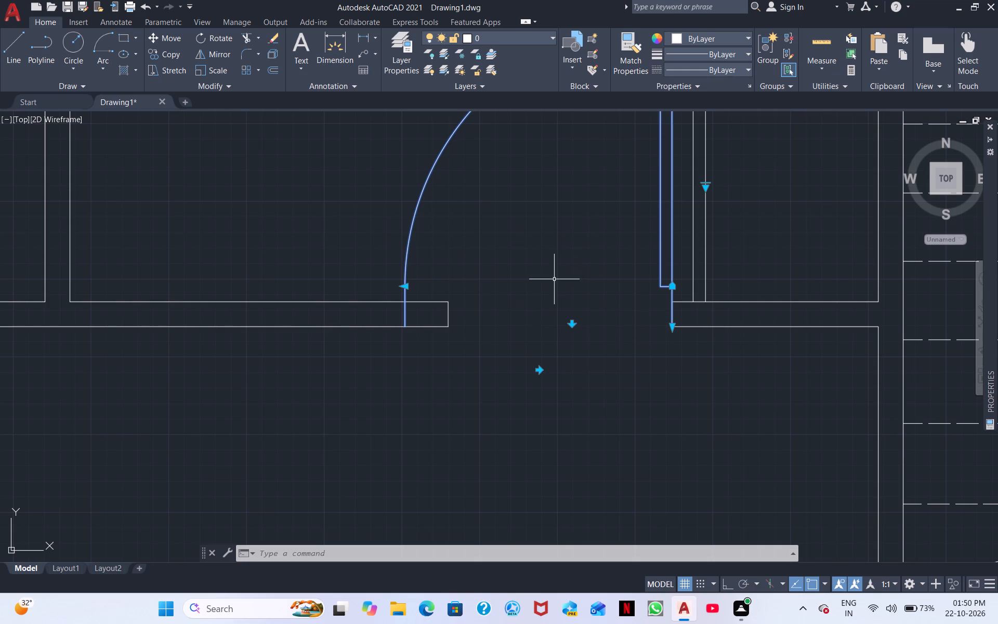
scroll(554, 335, "down", 2)
middle_click_drag(515, 387, 529, 323)
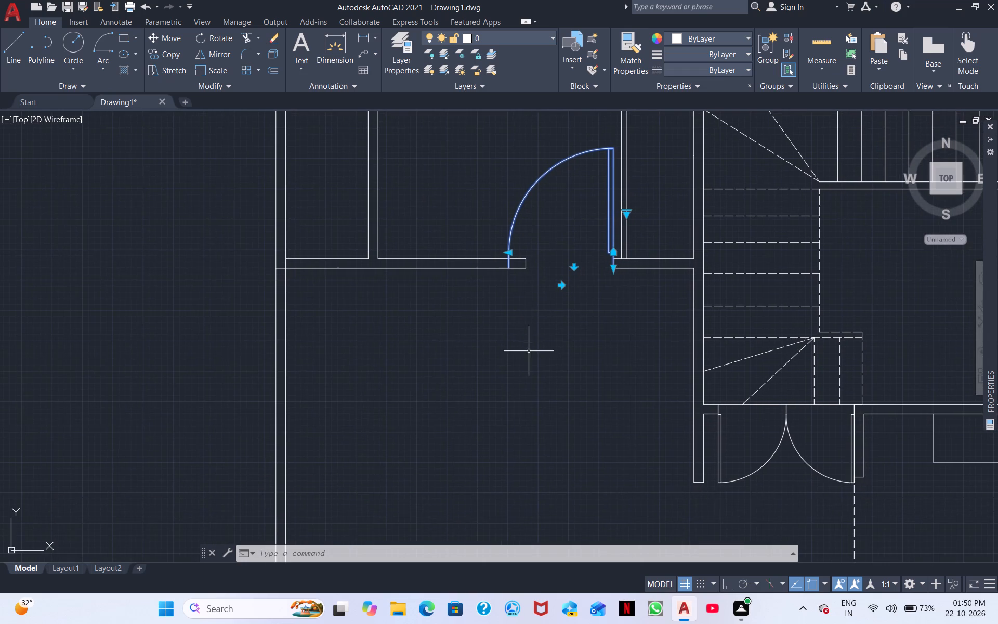
scroll(529, 351, "down", 1)
middle_click_drag(530, 366, 442, 252)
middle_click_drag(442, 252, 274, 325)
middle_click_drag(563, 264, 652, 259)
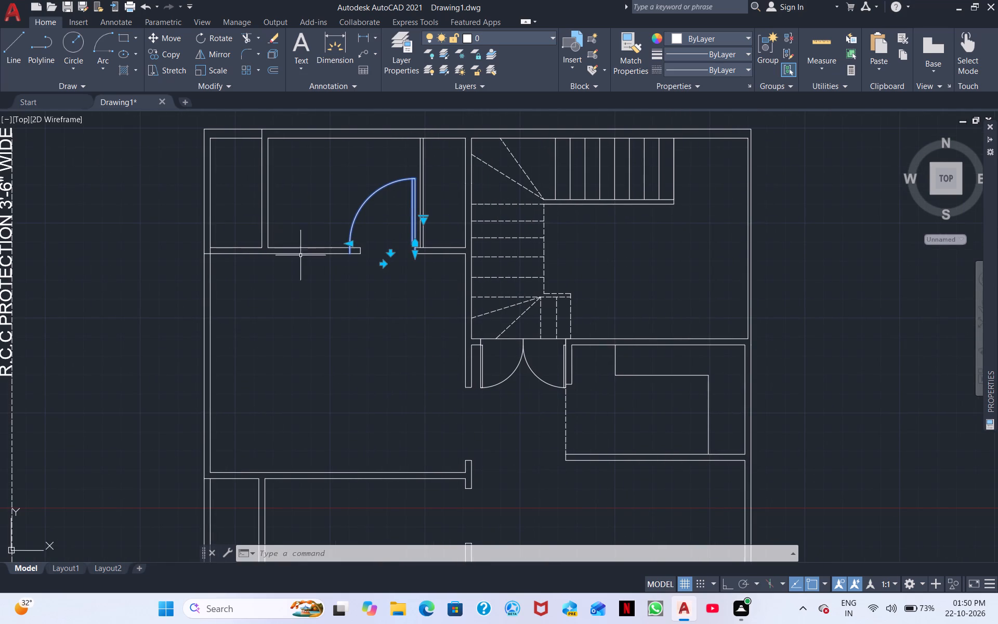
left_click(353, 220)
left_click(374, 225)
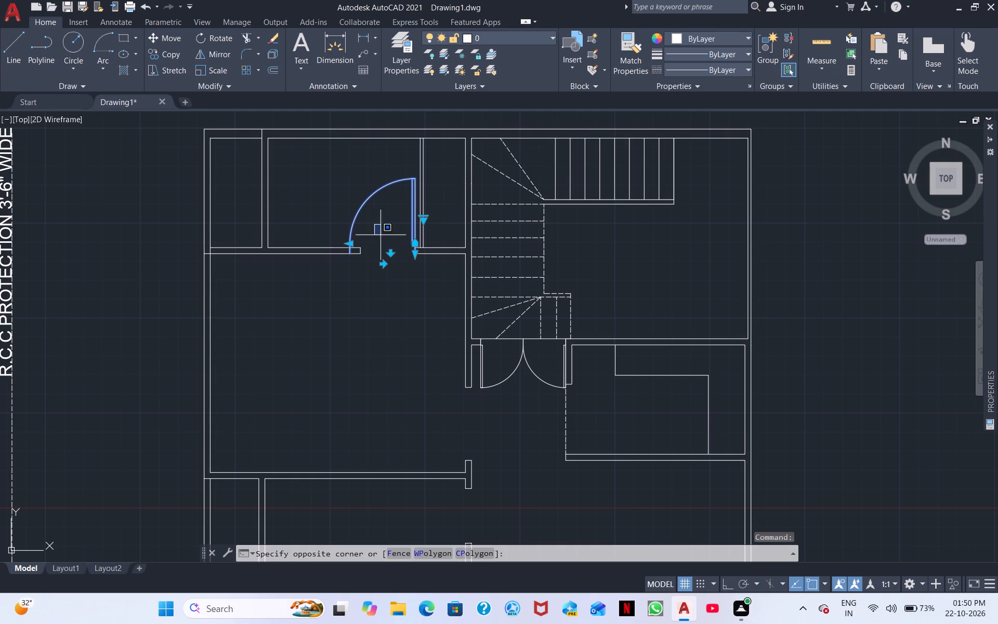
left_click(383, 192)
scroll(380, 249, "up", 1)
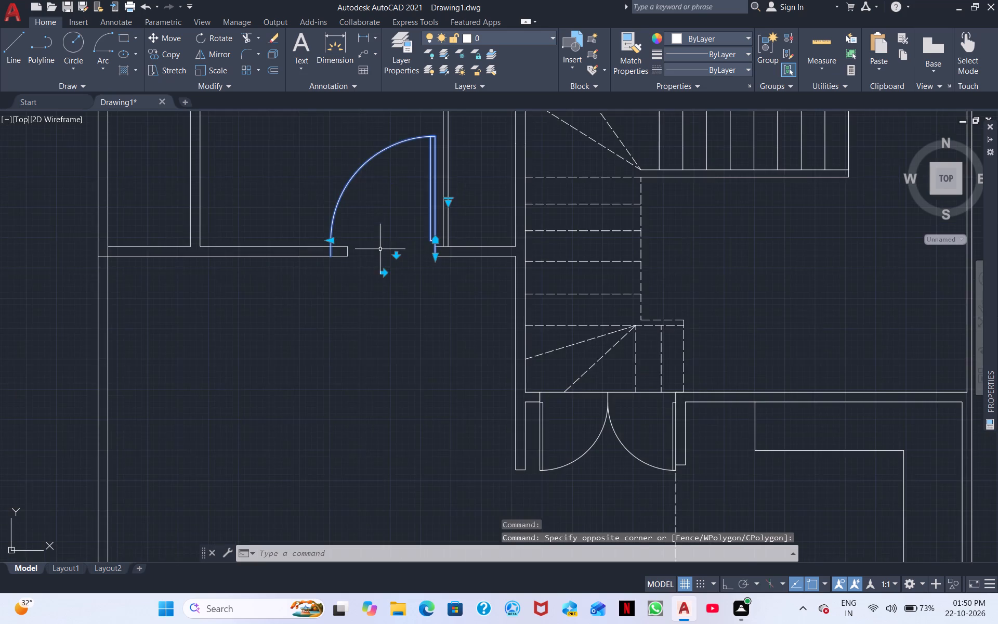
scroll(378, 250, "up", 1)
scroll(429, 300, "down", 1)
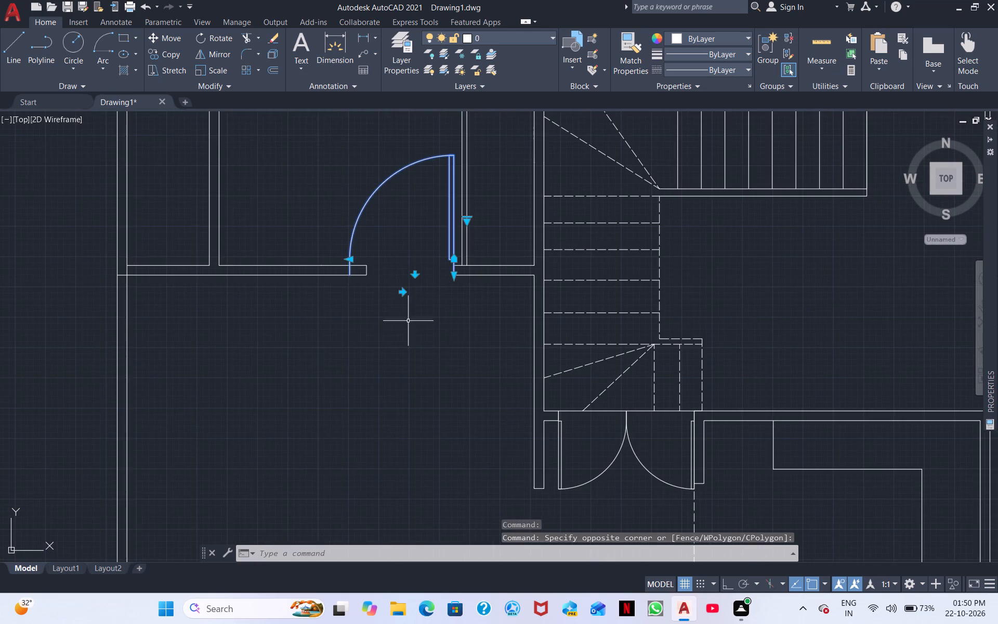
middle_click_drag(371, 339, 540, 294)
left_click(503, 331)
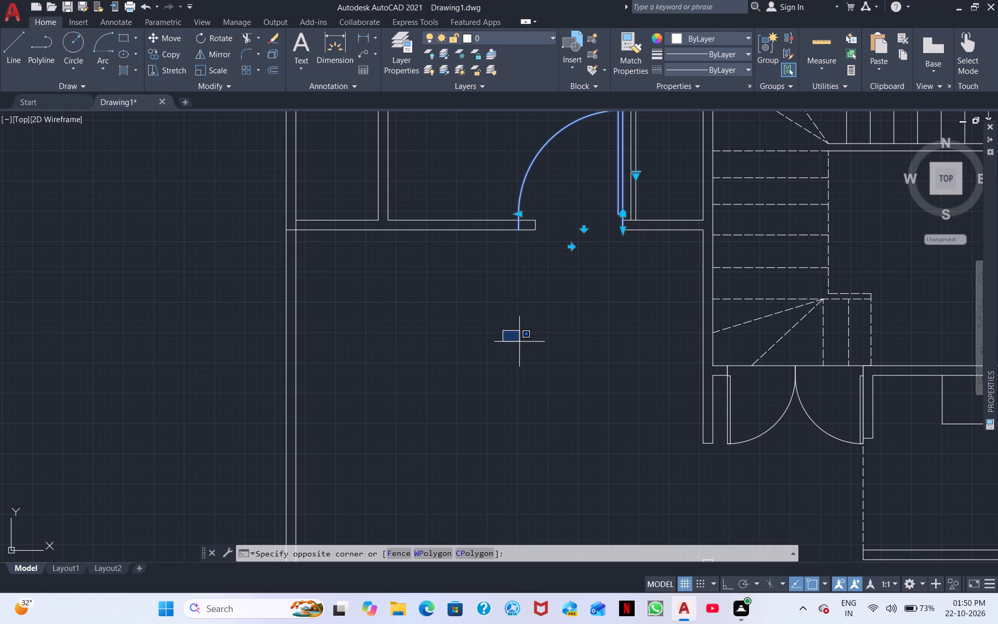
right_click(569, 344)
right_click(531, 346)
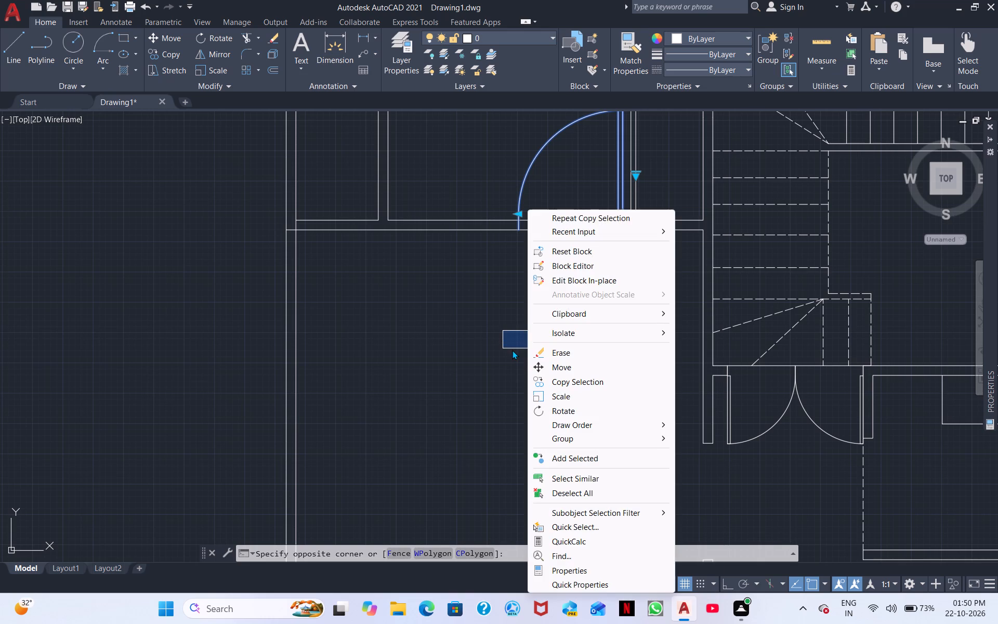
left_click(443, 284)
Compare the new plan's copied door and remaining wall openings with the door layout of the labelled plan.
scroll(384, 309, "down", 2)
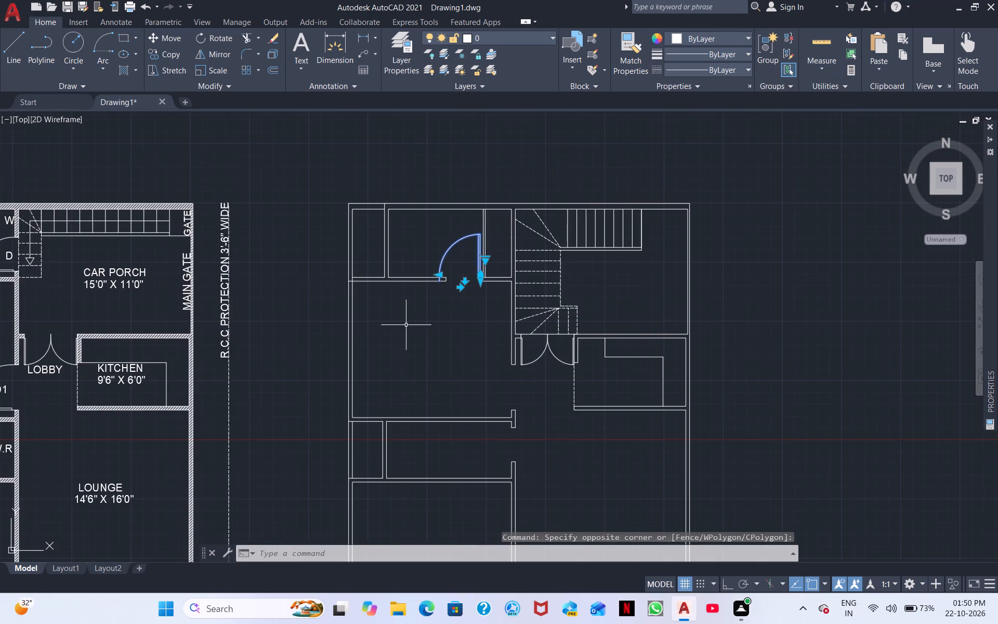
middle_click_drag(406, 325, 462, 310)
middle_click_drag(491, 330, 550, 290)
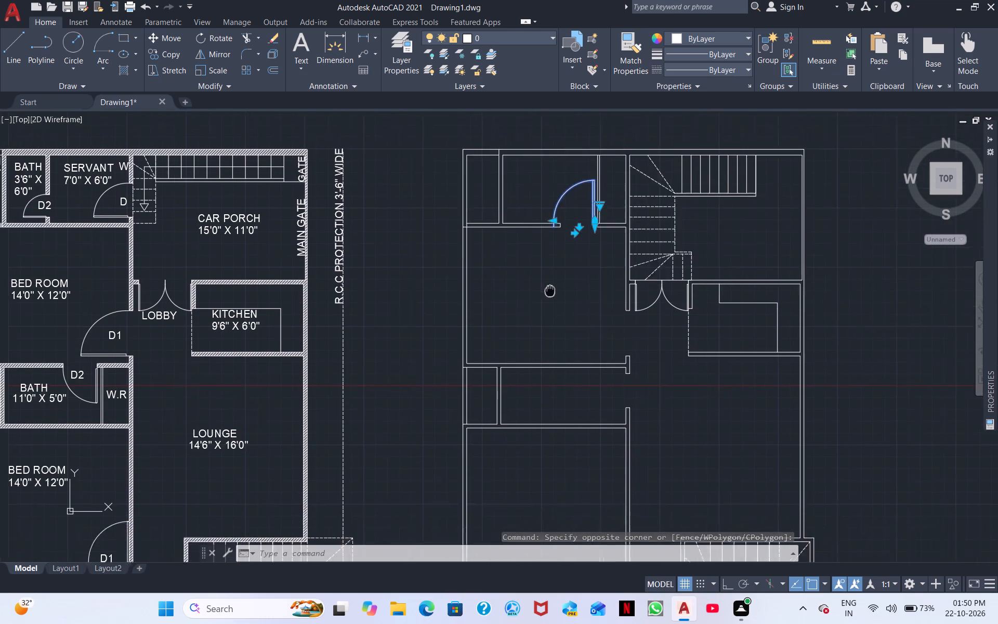
middle_click_drag(550, 290, 627, 257)
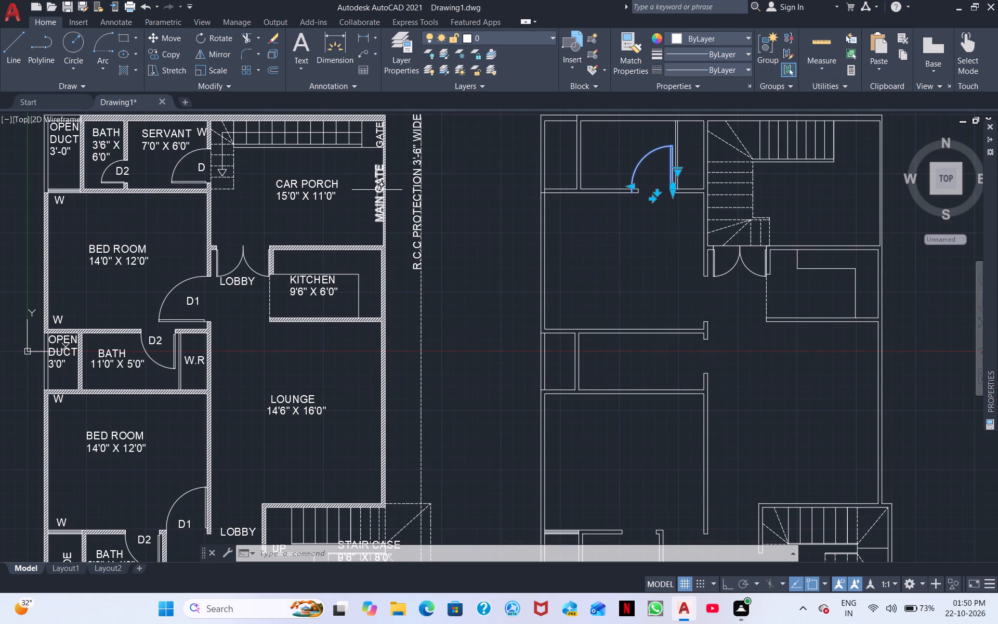
middle_click_drag(595, 239, 343, 263)
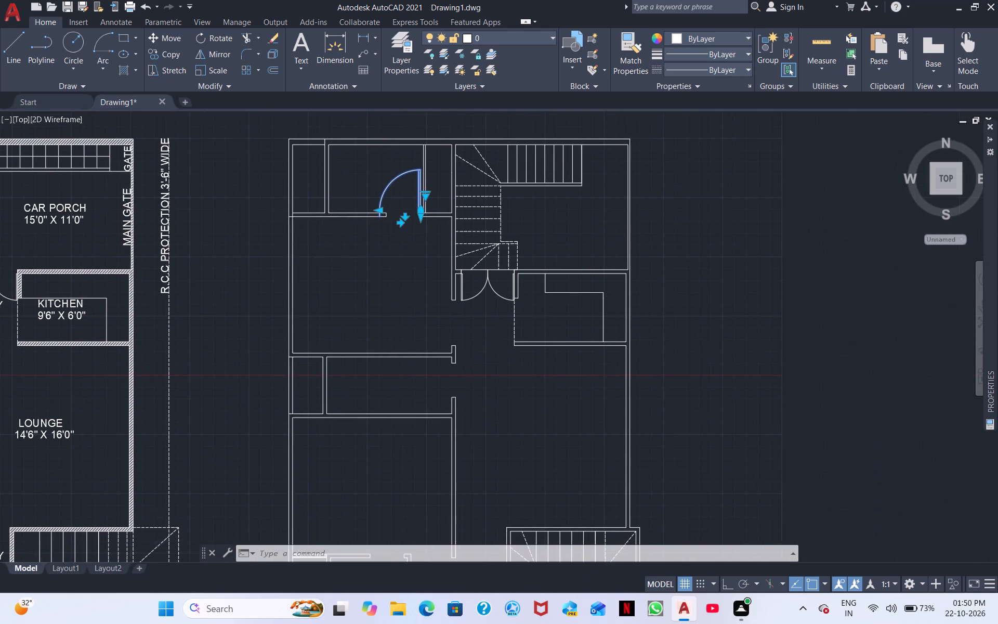
scroll(339, 257, "up", 2)
middle_click_drag(385, 248, 511, 325)
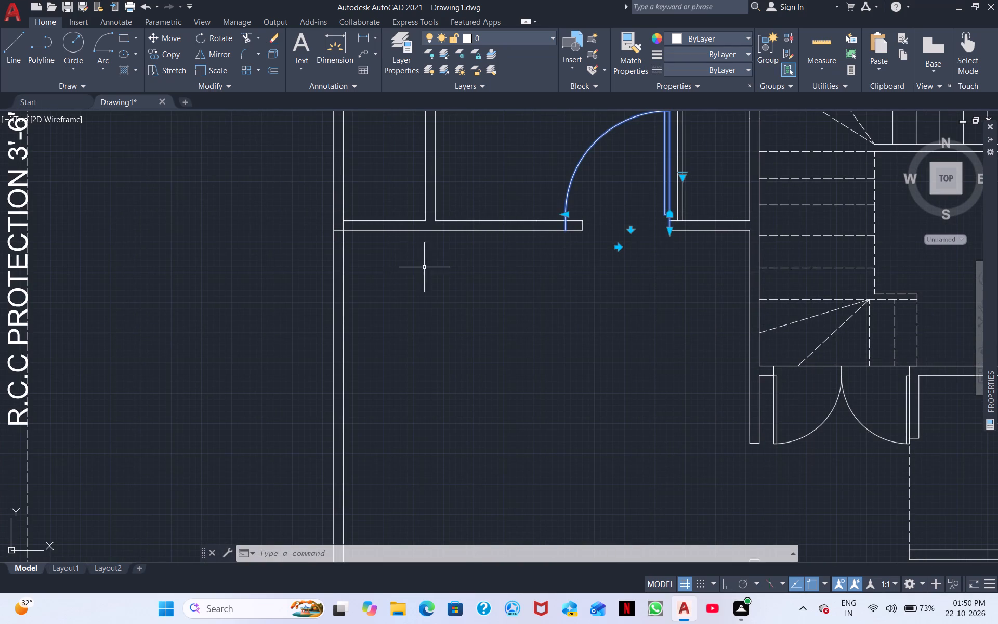
middle_click_drag(453, 285, 204, 242)
middle_click_drag(296, 290, 319, 376)
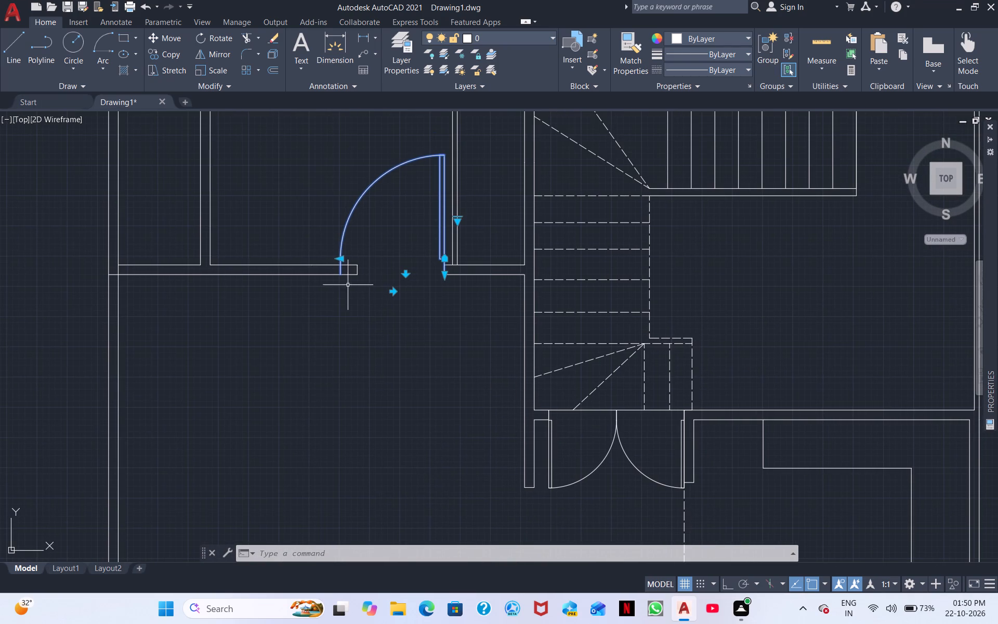
scroll(337, 247, "up", 2)
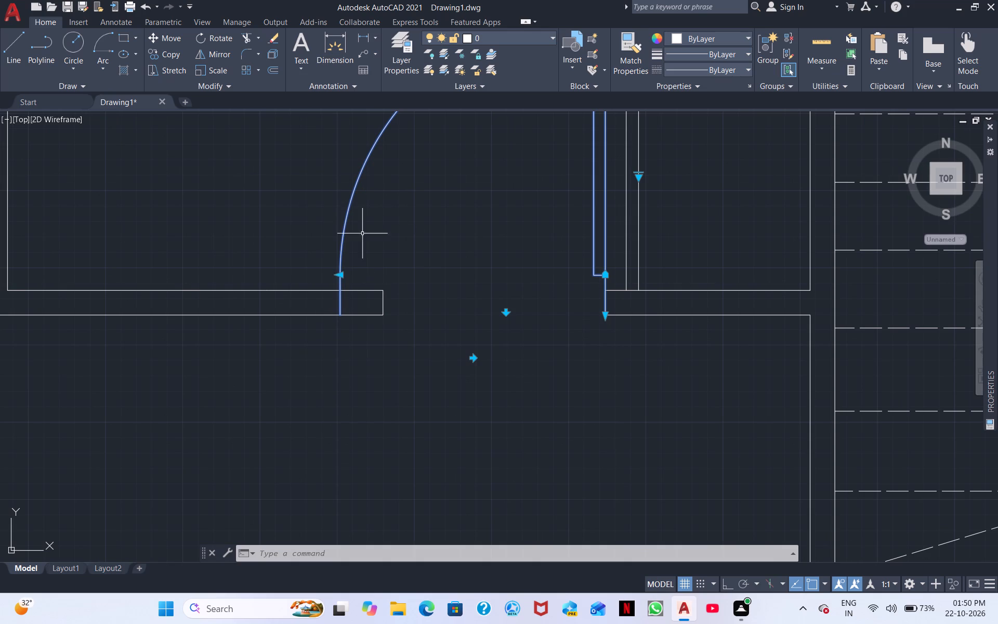
scroll(260, 190, "down", 2)
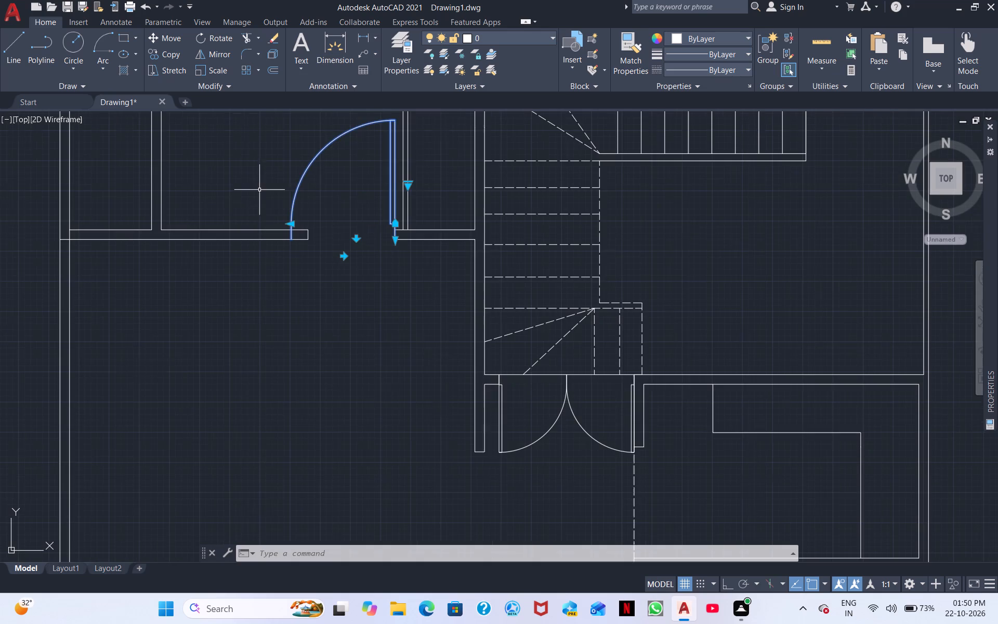
middle_click_drag(195, 200, 488, 280)
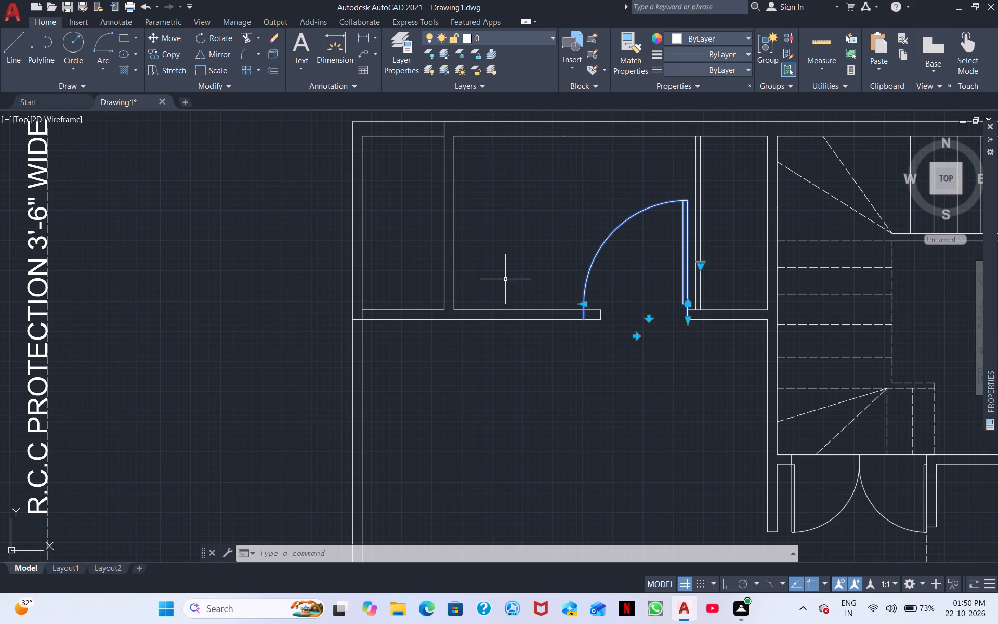
middle_click_drag(505, 278, 450, 185)
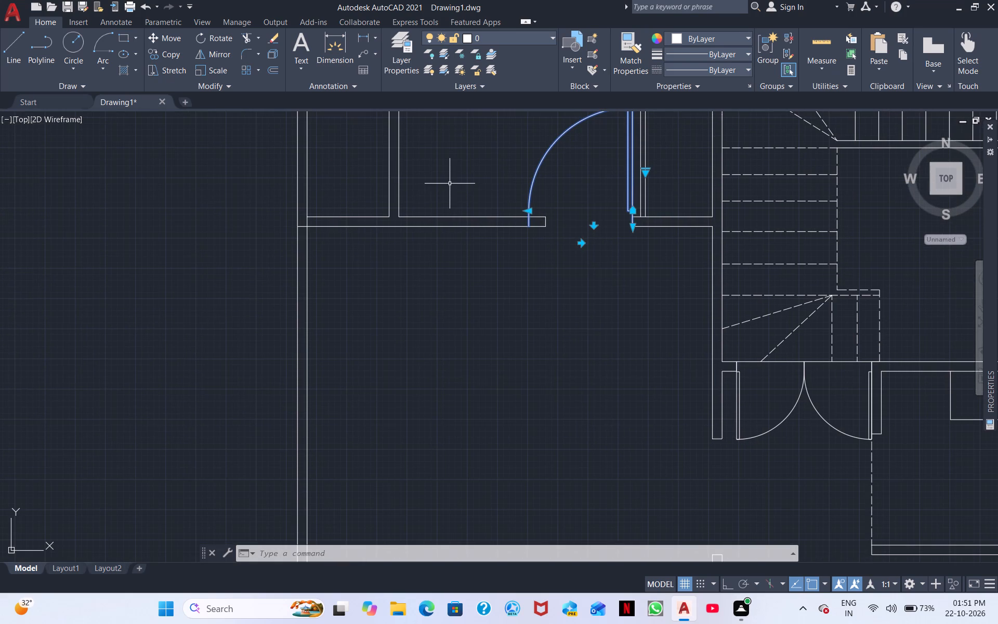
middle_click_drag(545, 426, 453, 74)
scroll(464, 124, "down", 1)
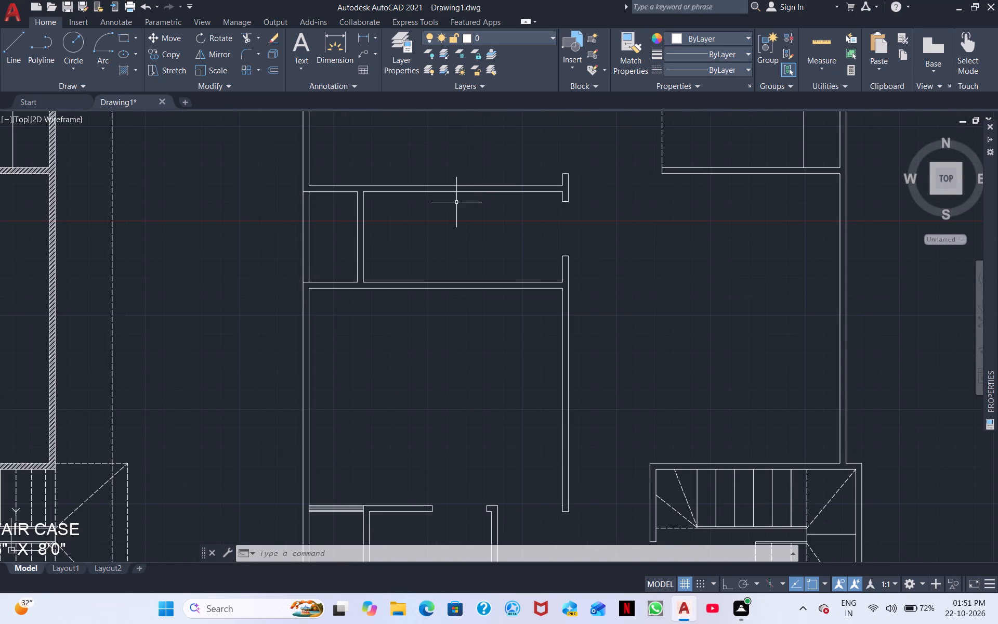
middle_click_drag(431, 216, 698, 251)
middle_click_drag(339, 304, 762, 323)
middle_click_drag(516, 298, 515, 282)
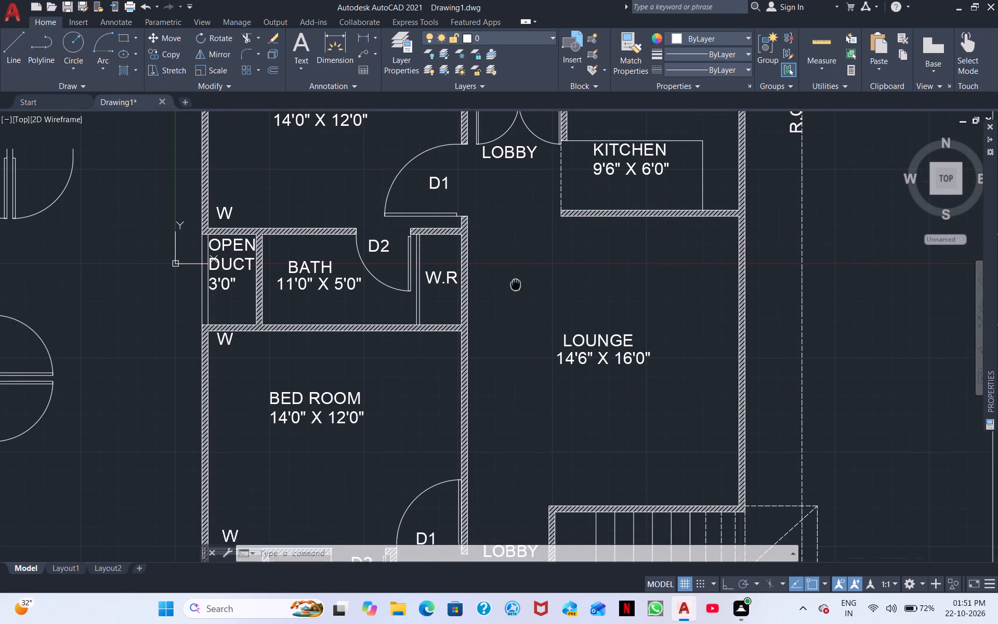
middle_click_drag(515, 282, 500, 245)
scroll(457, 243, "down", 1)
middle_click_drag(516, 305, 395, 285)
middle_click_drag(543, 281, 421, 311)
middle_click_drag(451, 278, 620, 237)
scroll(622, 232, "down", 2)
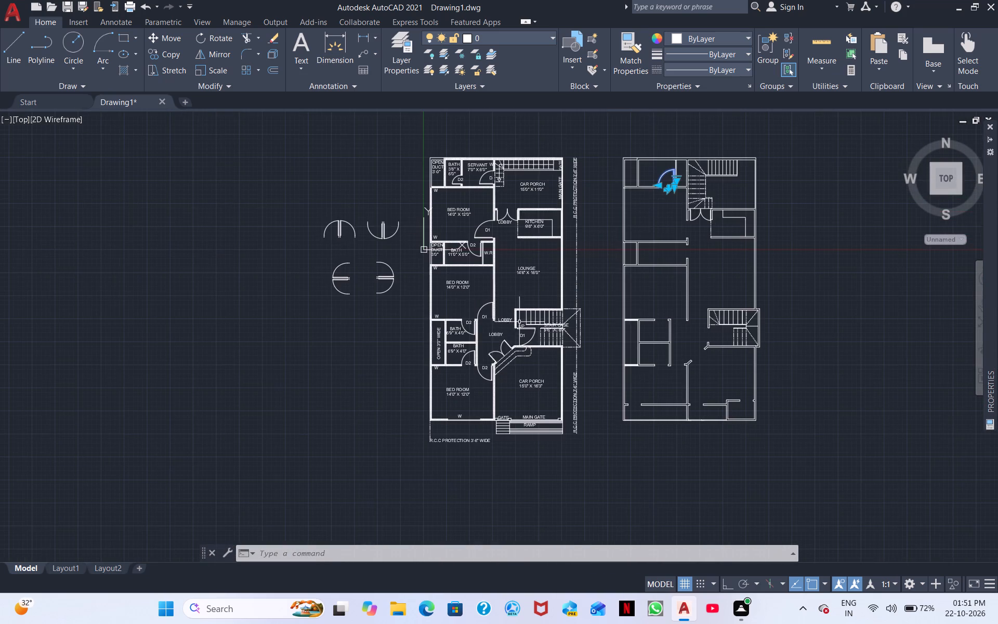
Compare the labelled plan's lobby, bath and staircase doors, and the spare door symbols beside it, with the new plan's remaining openings.
scroll(492, 351, "up", 2)
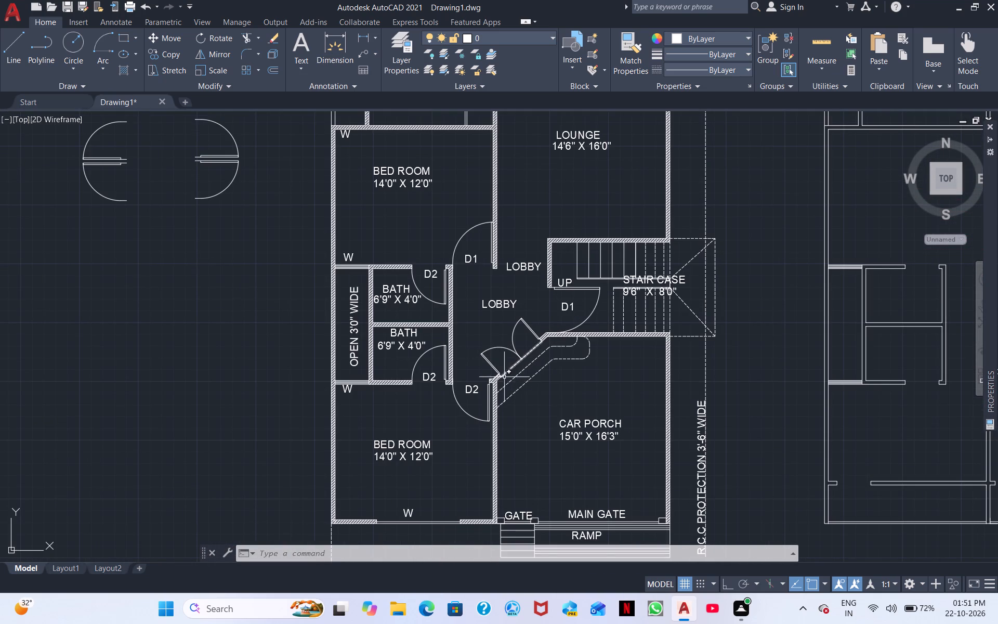
middle_click_drag(511, 291, 476, 330)
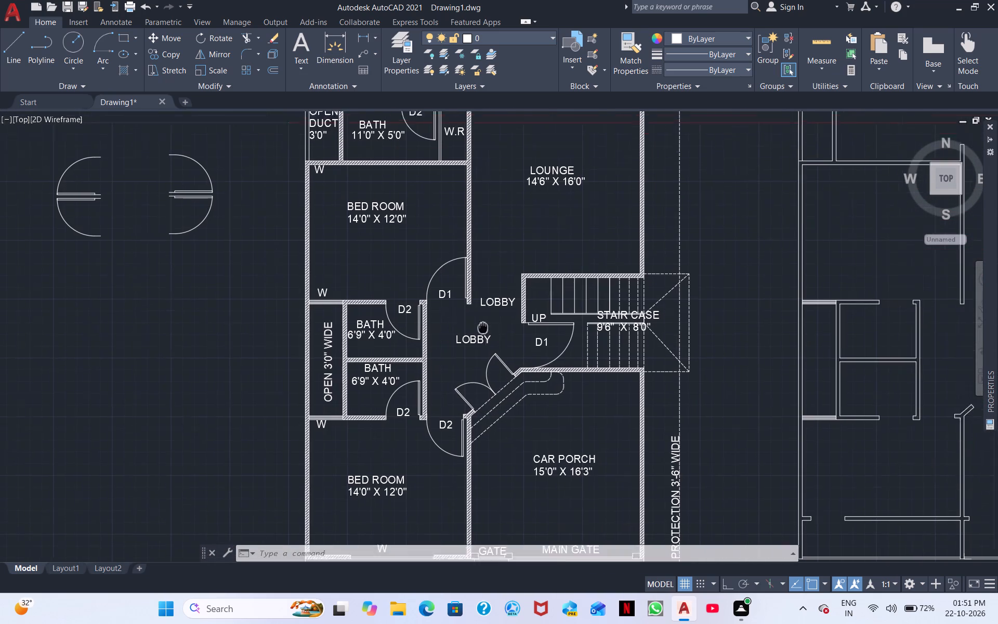
middle_click_drag(476, 330, 361, 321)
middle_click_drag(566, 256, 297, 298)
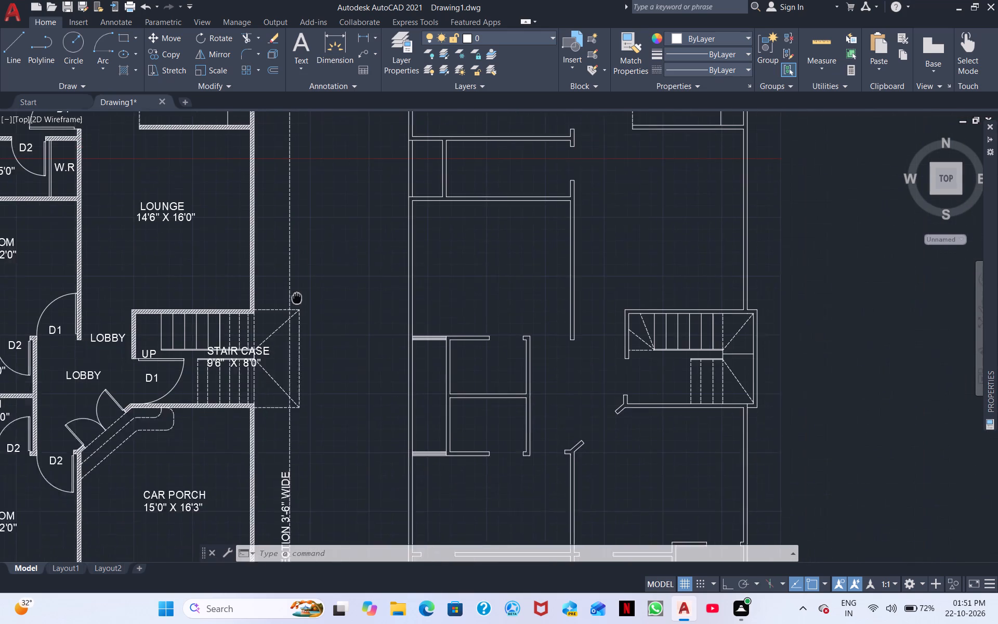
middle_click_drag(297, 298, 280, 301)
middle_click_drag(455, 245, 701, 198)
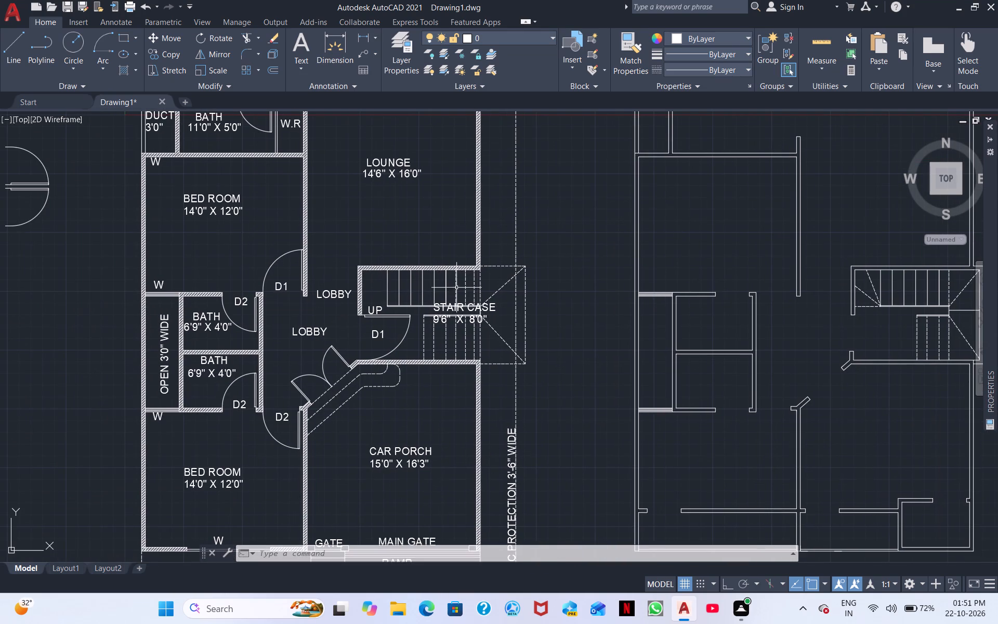
middle_click_drag(422, 240, 642, 229)
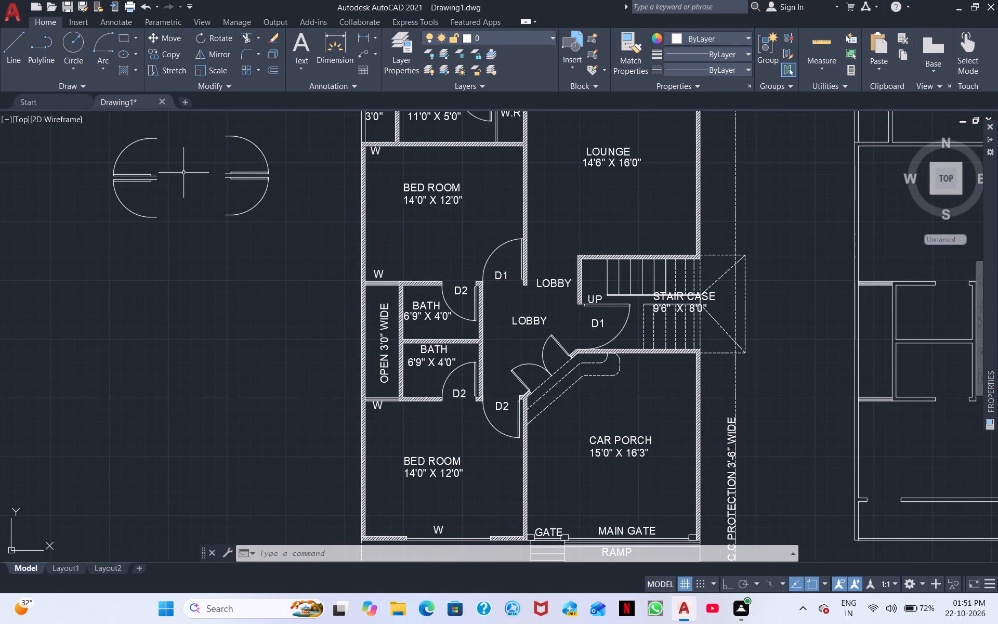
scroll(248, 245, "down", 1)
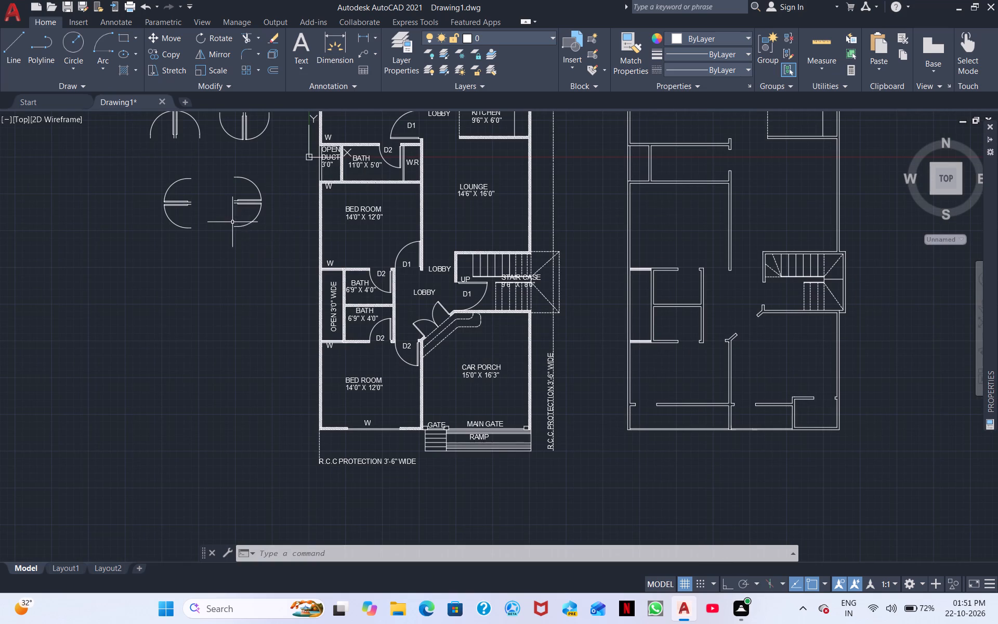
Copy the labelled plan's staircase D1 door by its wall-end corner to the midpoint of the wall end at the new plan's staircase opening.
middle_click_drag(446, 259, 386, 144)
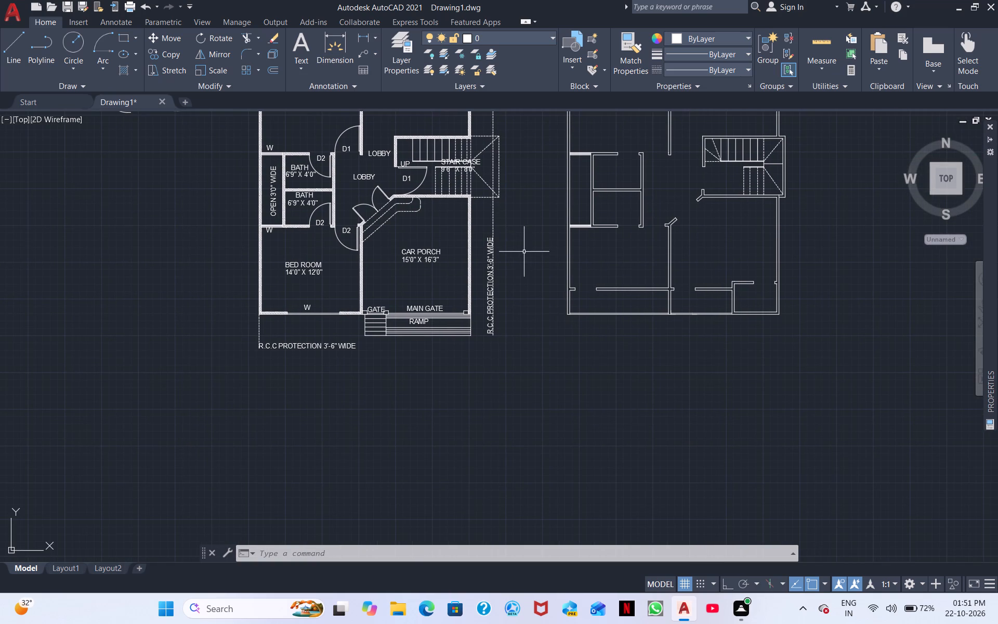
left_click(424, 168)
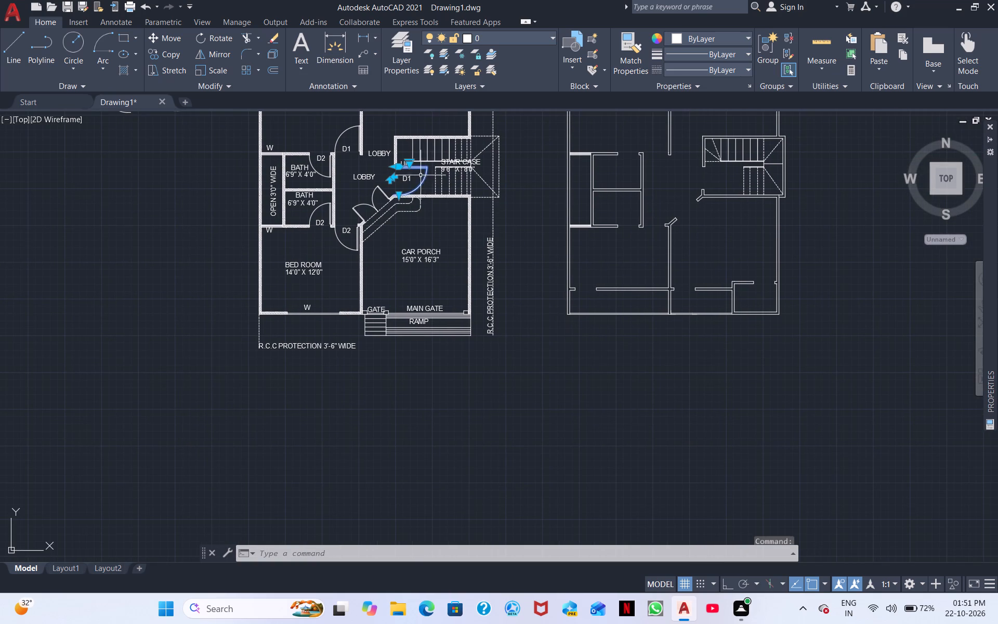
right_click(424, 212)
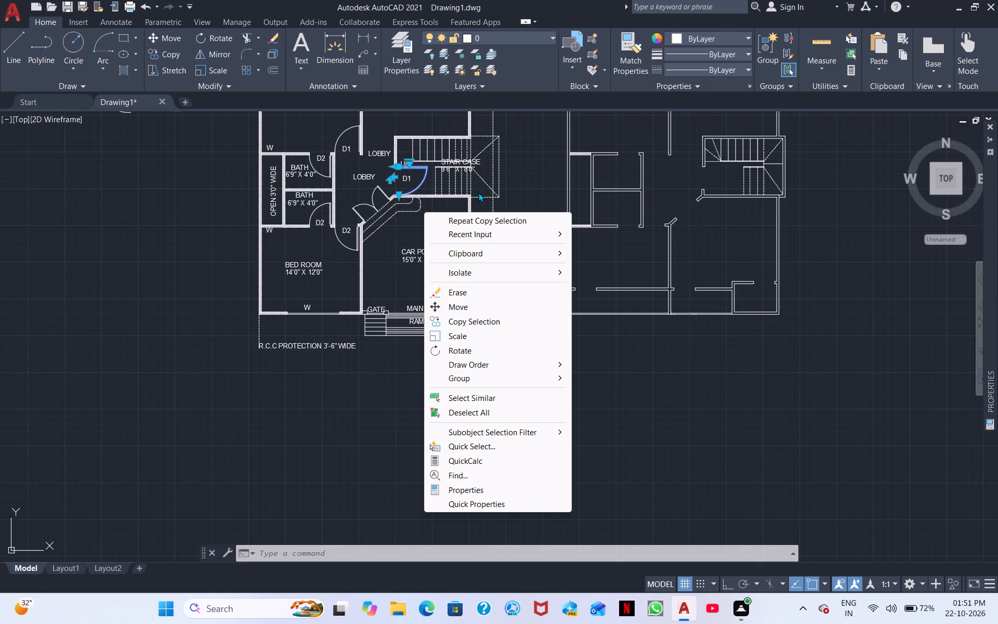
right_click(567, 170)
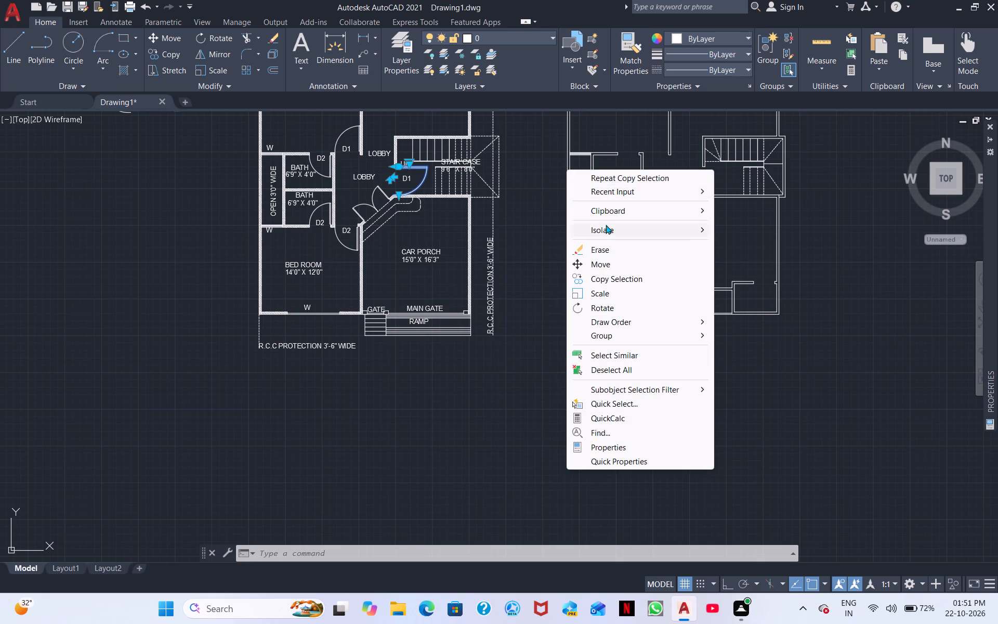
left_click(603, 276)
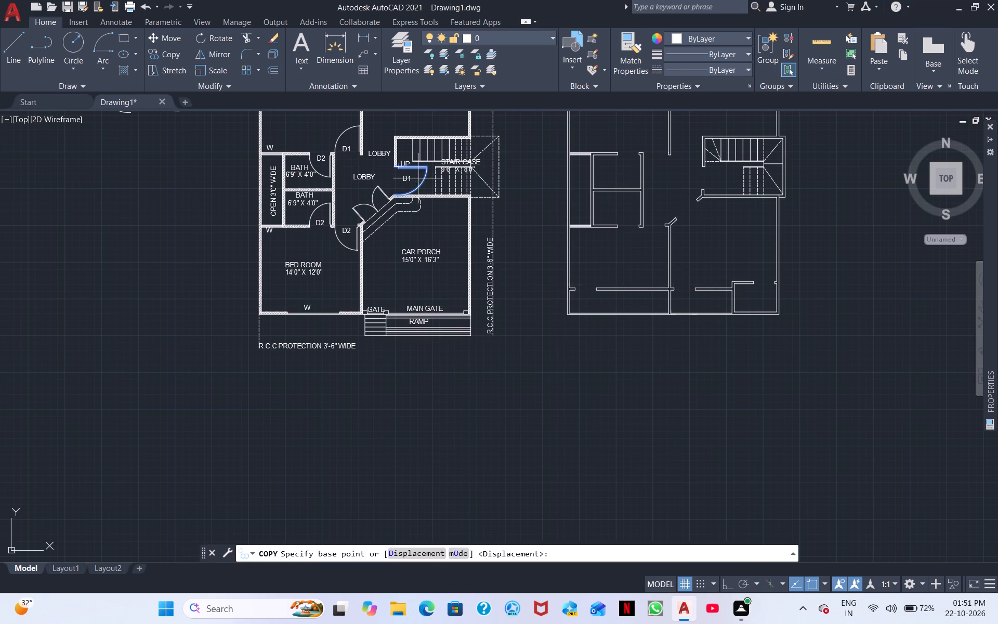
scroll(389, 160, "up", 4)
left_click(412, 203)
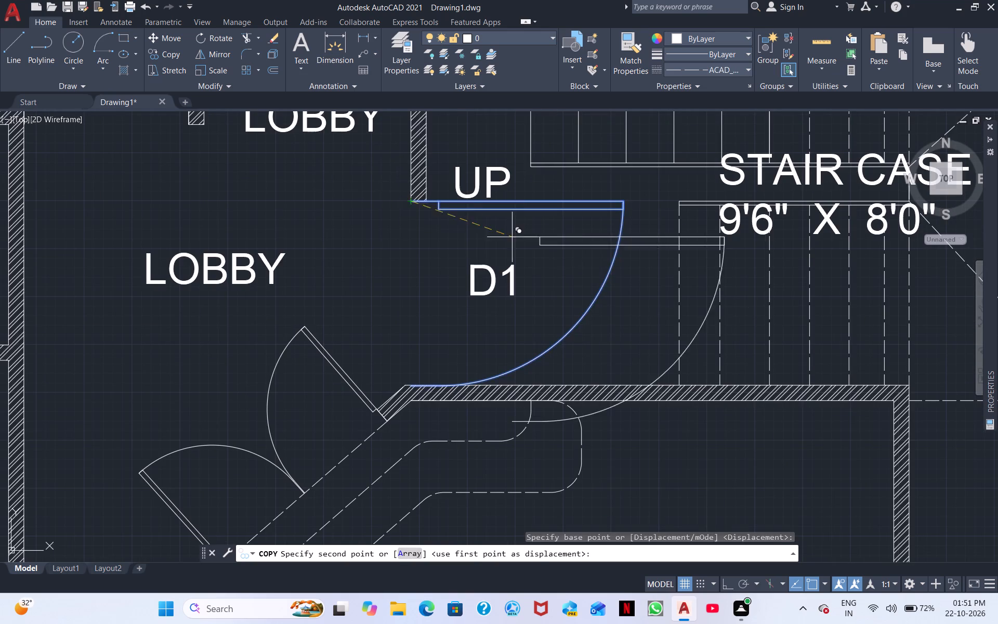
scroll(570, 240, "down", 1)
middle_click_drag(676, 274, 531, 286)
scroll(315, 202, "down", 3)
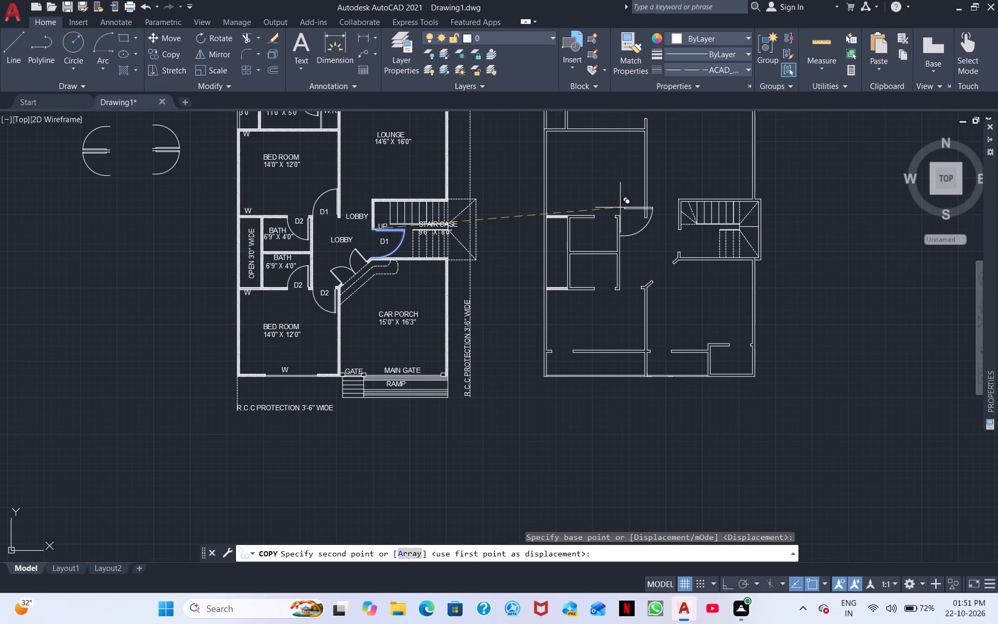
middle_click_drag(659, 250, 299, 243)
scroll(319, 225, "up", 3)
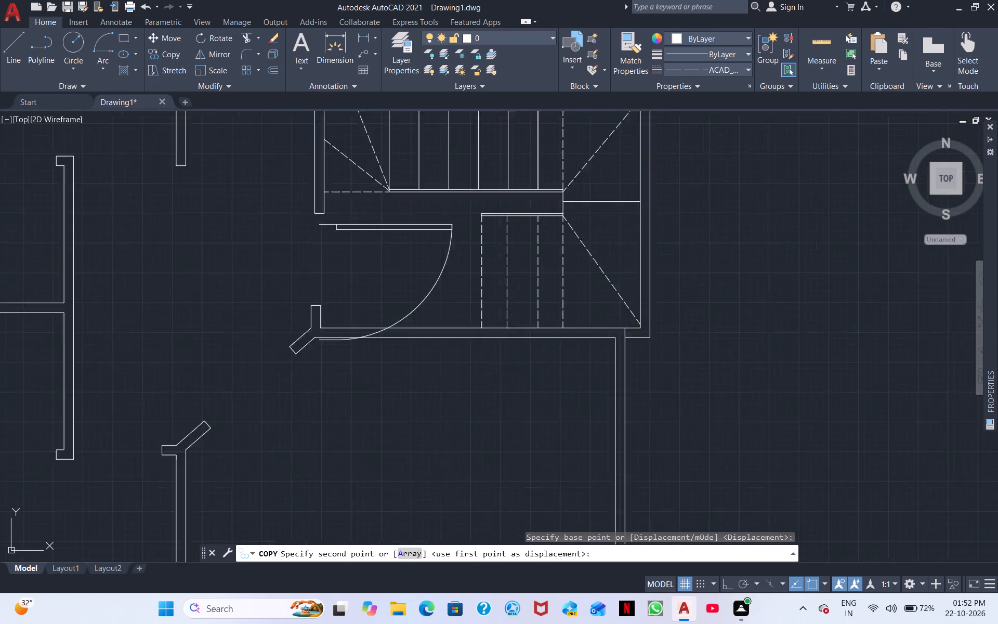
scroll(319, 225, "up", 2)
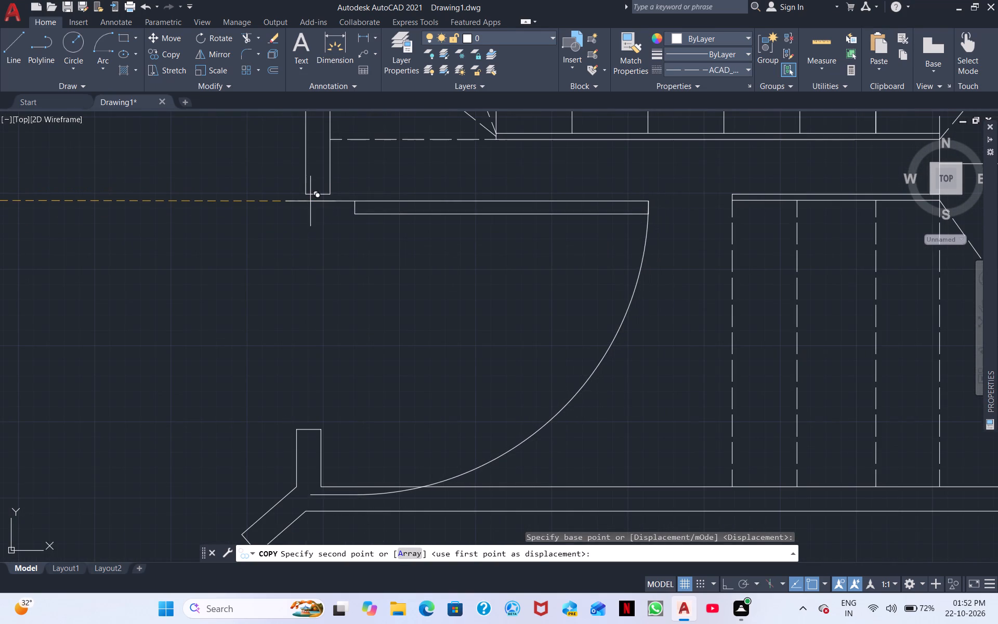
scroll(310, 201, "up", 2)
left_click(327, 182)
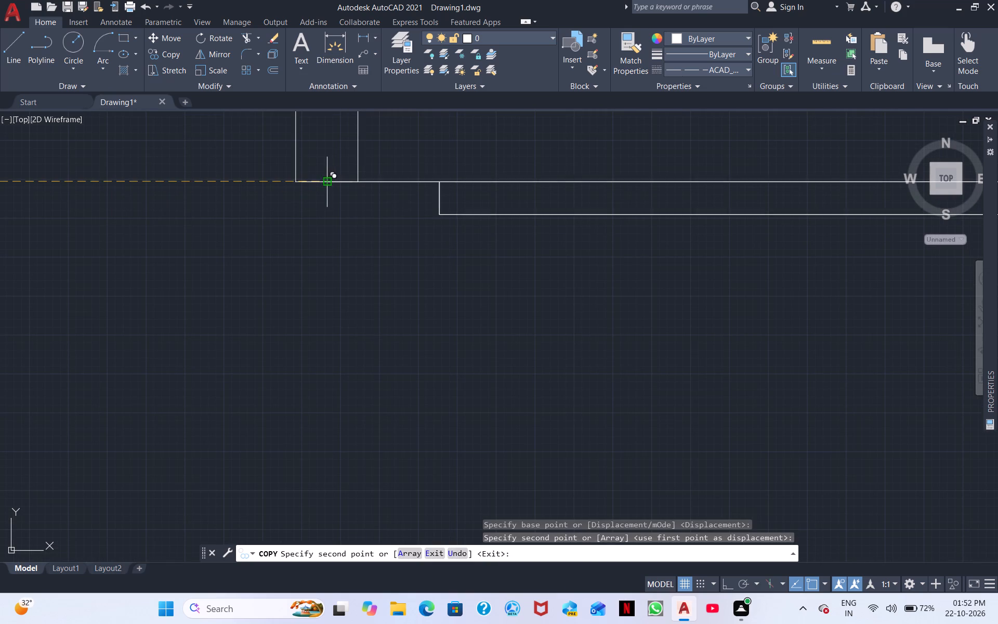
scroll(322, 201, "down", 3)
middle_click_drag(374, 201, 431, 153)
right_click(371, 401)
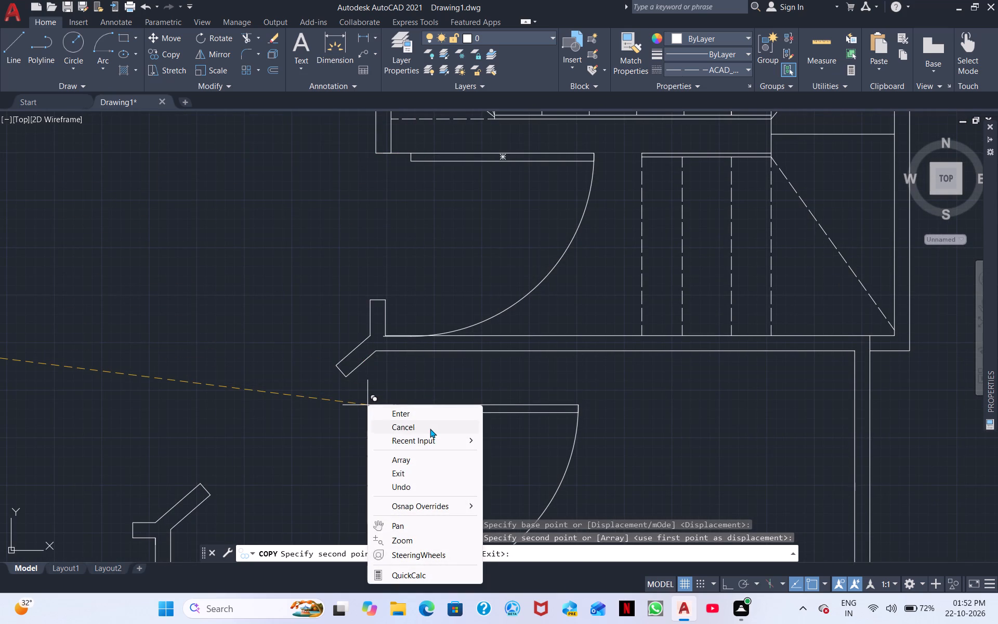
left_click(430, 428)
scroll(378, 396, "down", 3)
middle_click_drag(234, 228, 661, 116)
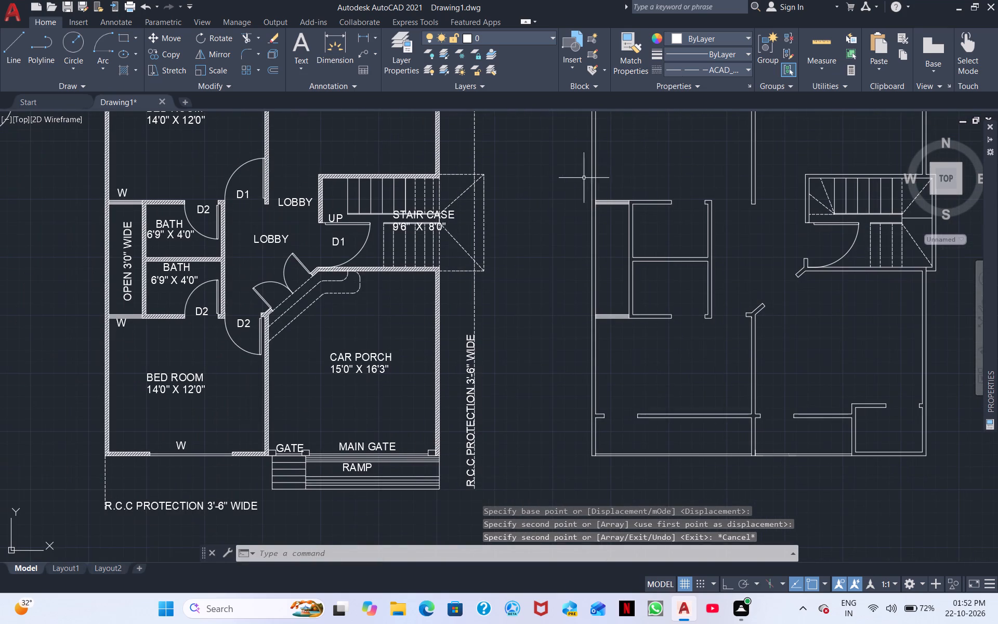
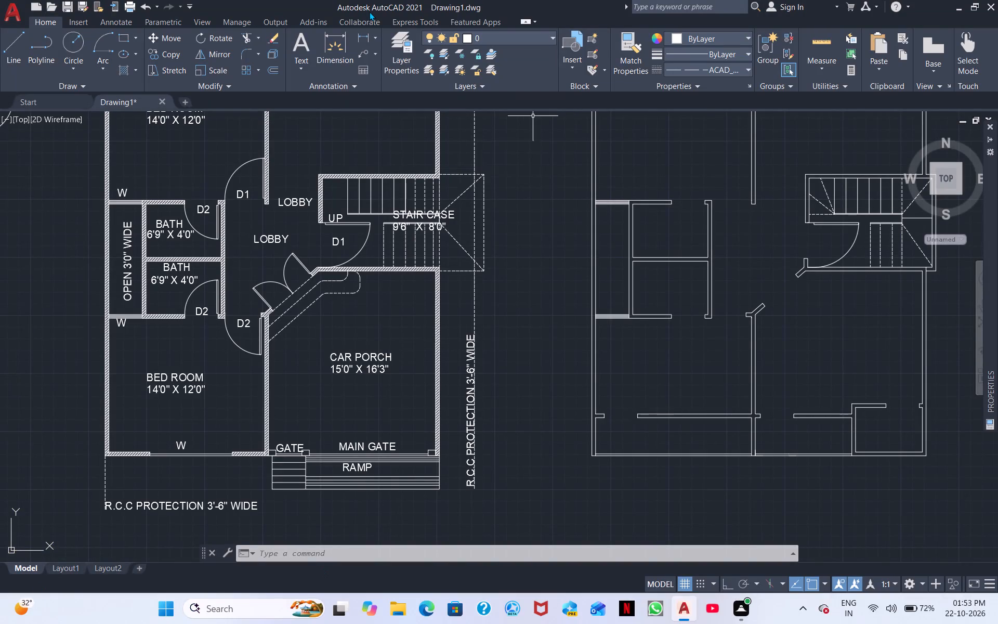
Compare the labelled plan's lobby, bath and bedroom doors with the door openings still empty in the new plan.
middle_click_drag(554, 409, 639, 385)
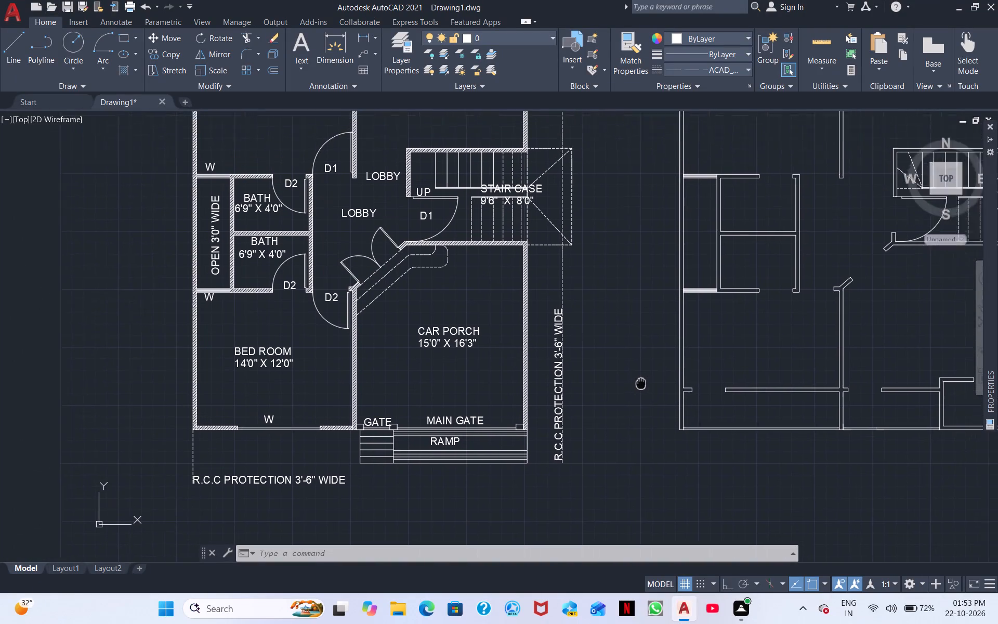
middle_click_drag(639, 385, 562, 420)
middle_click_drag(570, 401, 601, 382)
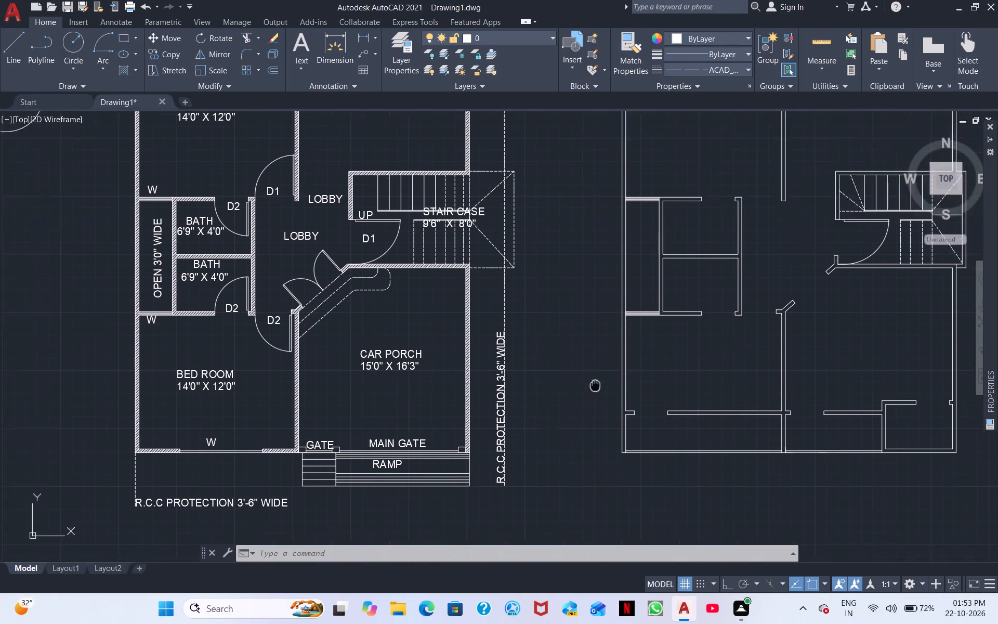
middle_click_drag(601, 382, 667, 362)
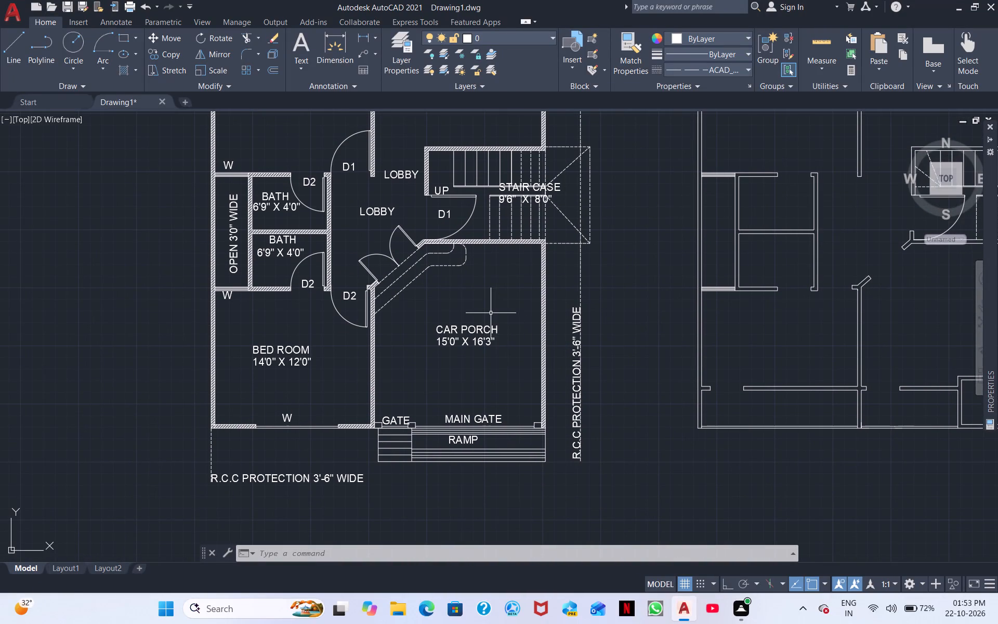
middle_click_drag(491, 313, 466, 328)
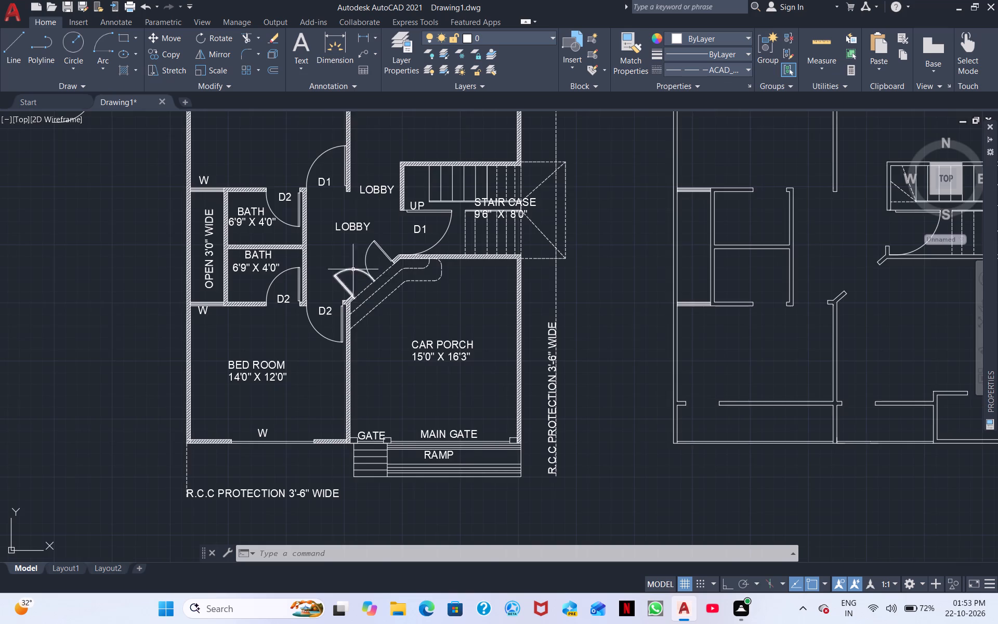
scroll(347, 270, "down", 2)
middle_click_drag(358, 266, 570, 238)
middle_click_drag(466, 294, 316, 461)
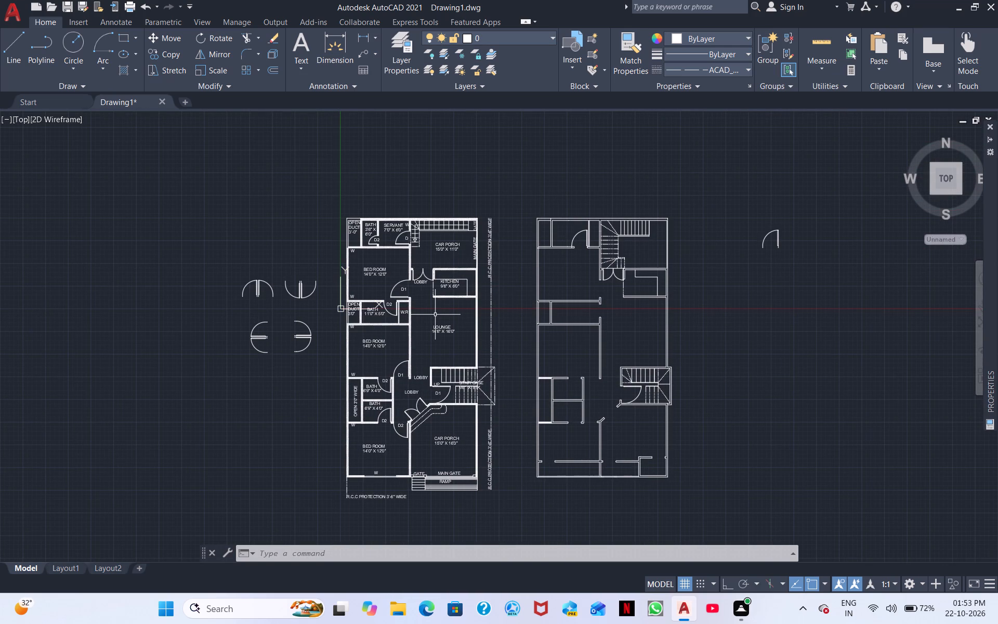
Copy the labelled plan's upper bedroom D1 door by its wall-end corner to the matching wall-end corner at the new plan's upper bedroom opening.
left_click(394, 295)
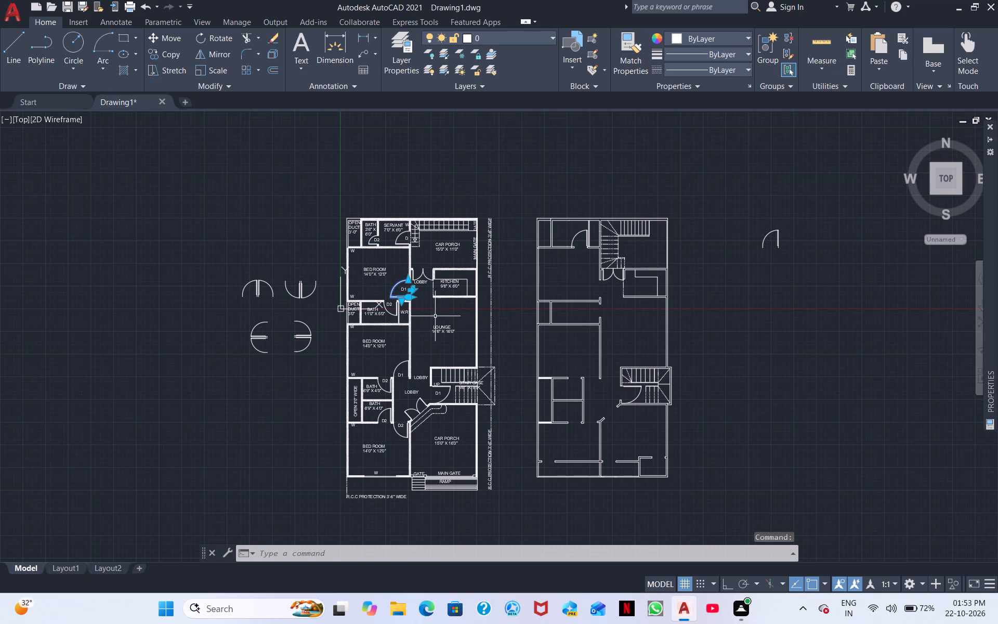
right_click(442, 322)
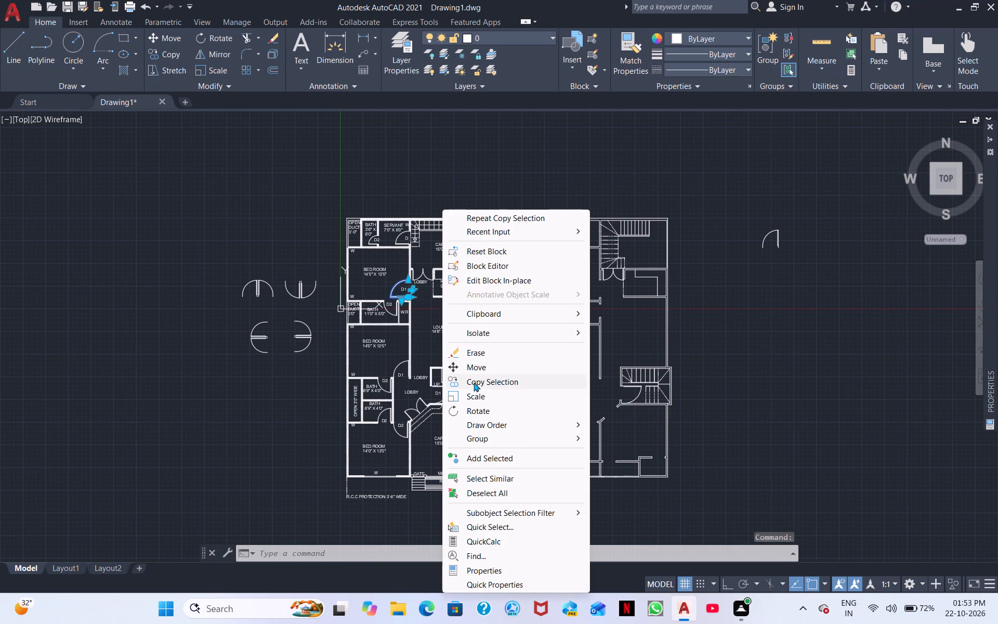
left_click(474, 382)
scroll(408, 320, "up", 3)
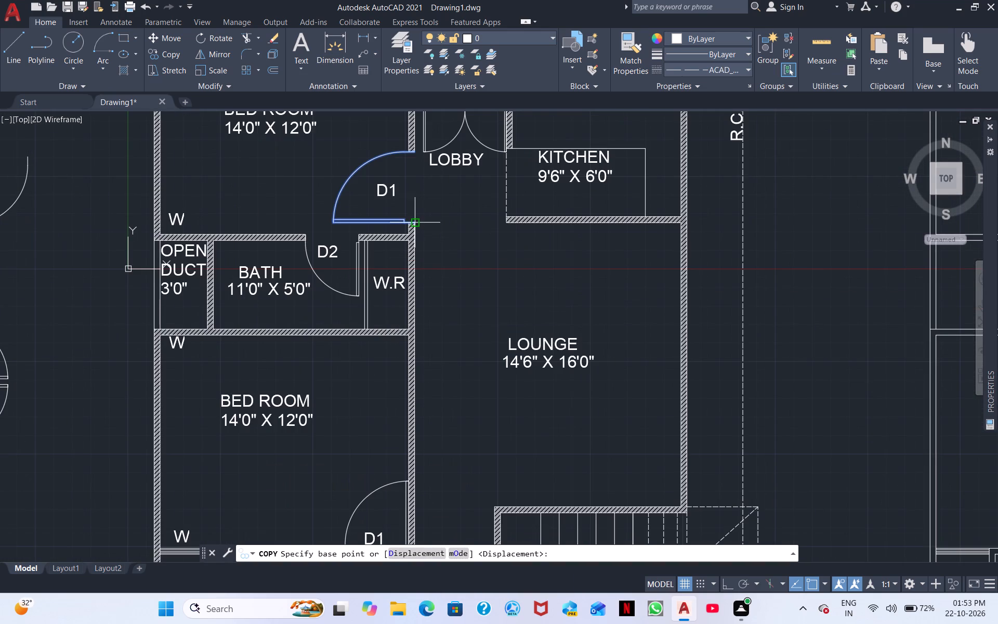
left_click(416, 224)
middle_click_drag(794, 326, 396, 403)
scroll(408, 389, "down", 1)
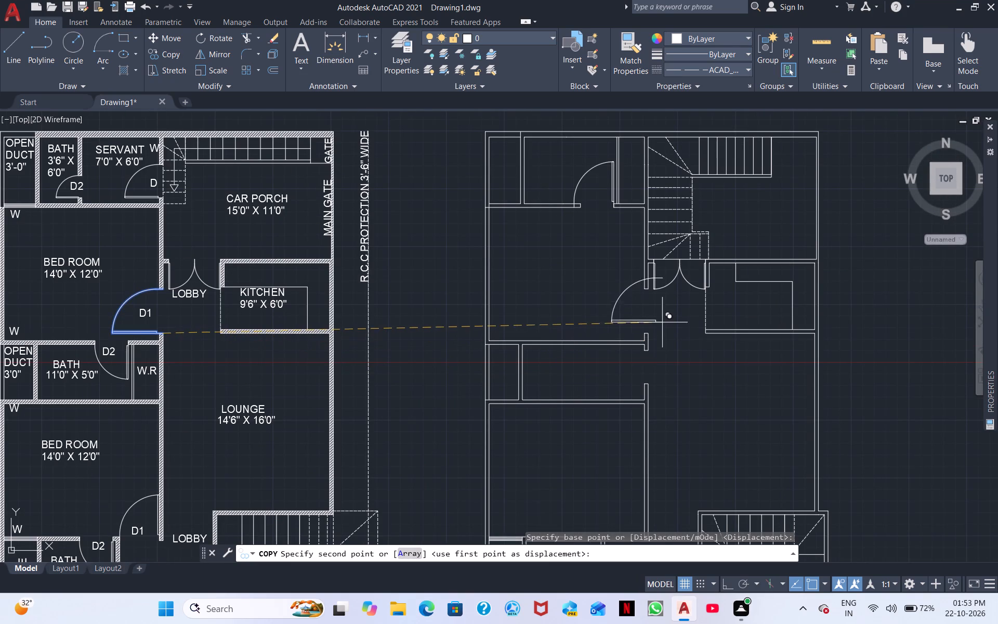
scroll(648, 329, "up", 3)
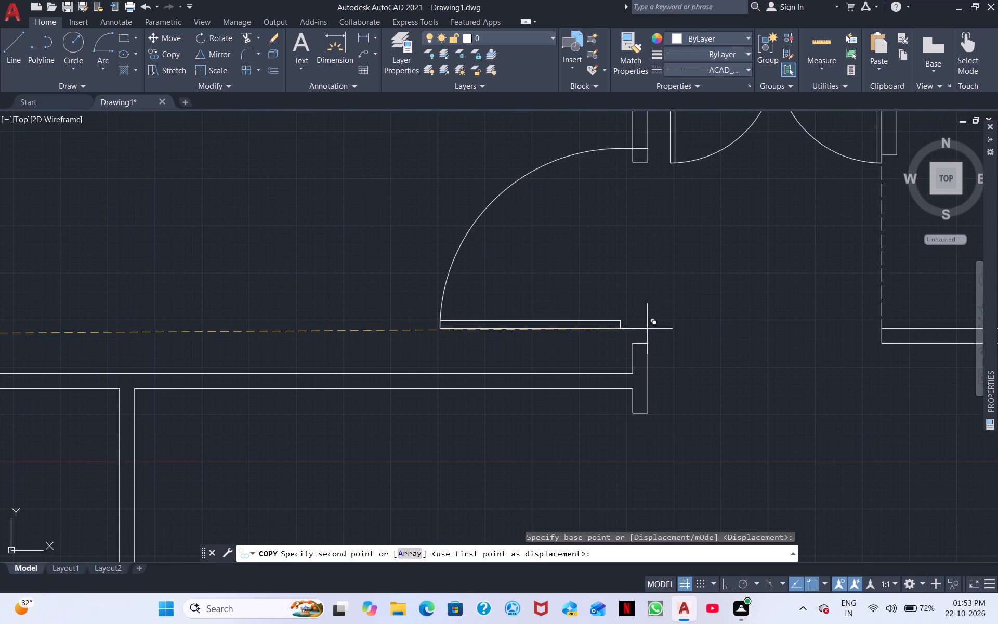
left_click(650, 343)
middle_click_drag(622, 458, 627, 306)
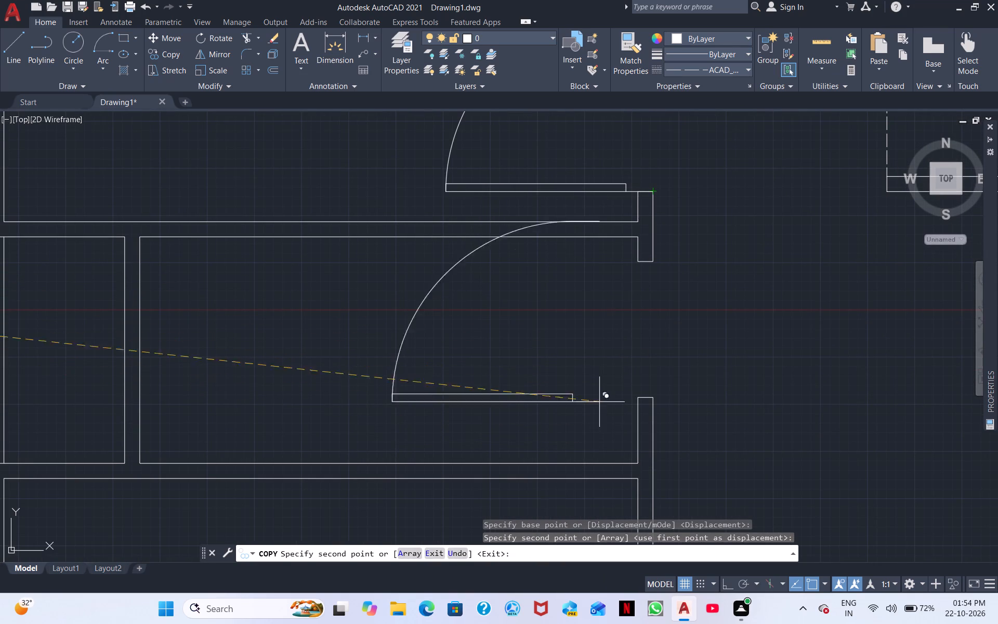
right_click(591, 375)
left_click(622, 384)
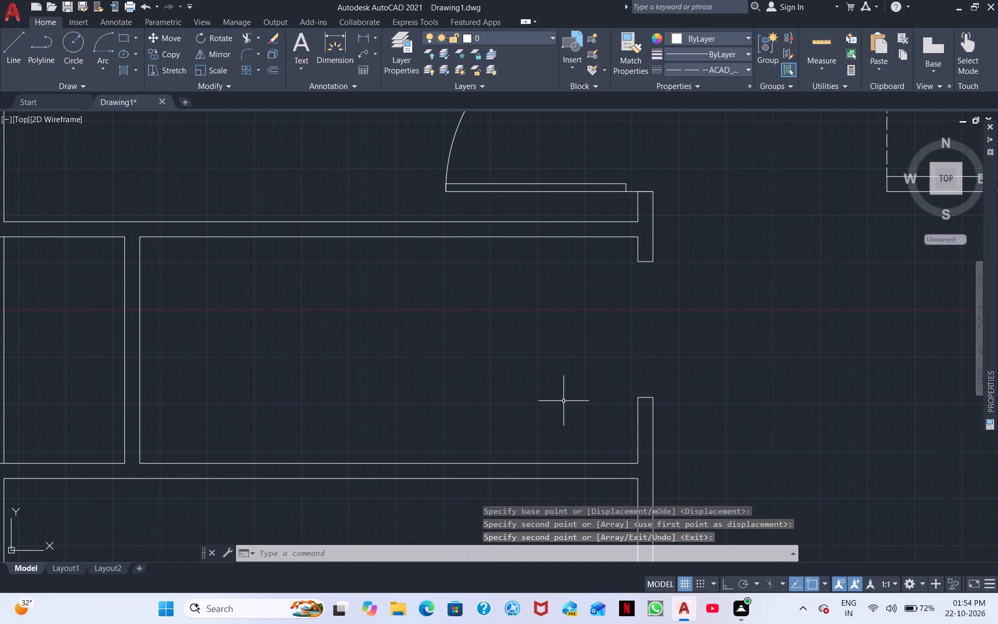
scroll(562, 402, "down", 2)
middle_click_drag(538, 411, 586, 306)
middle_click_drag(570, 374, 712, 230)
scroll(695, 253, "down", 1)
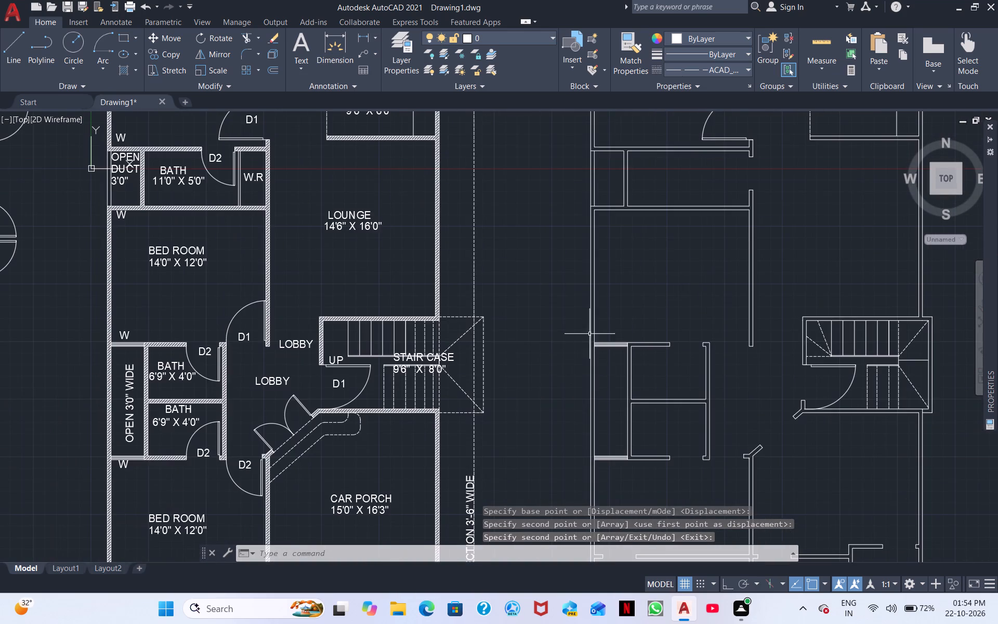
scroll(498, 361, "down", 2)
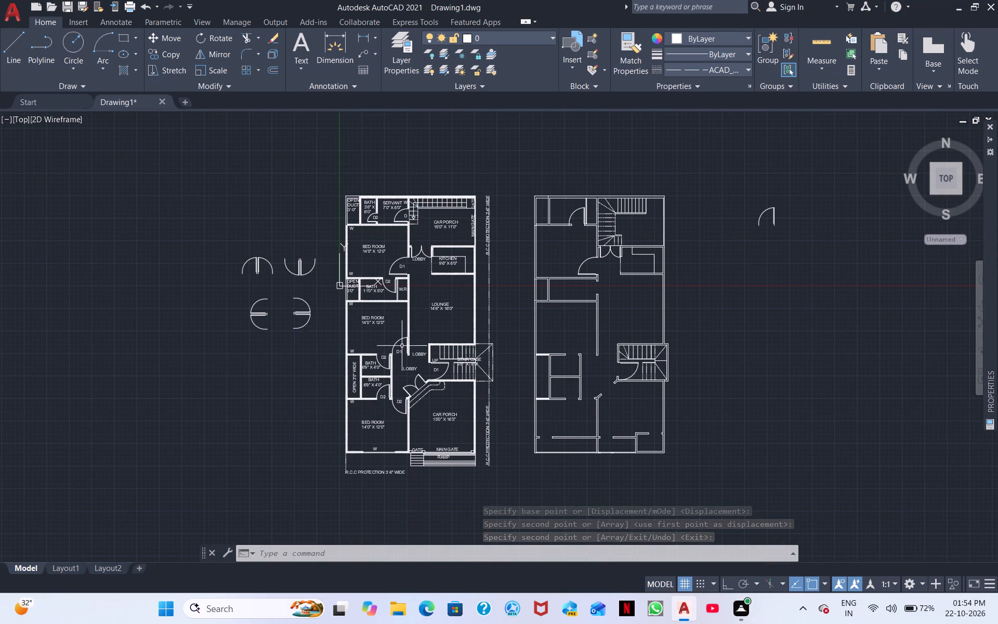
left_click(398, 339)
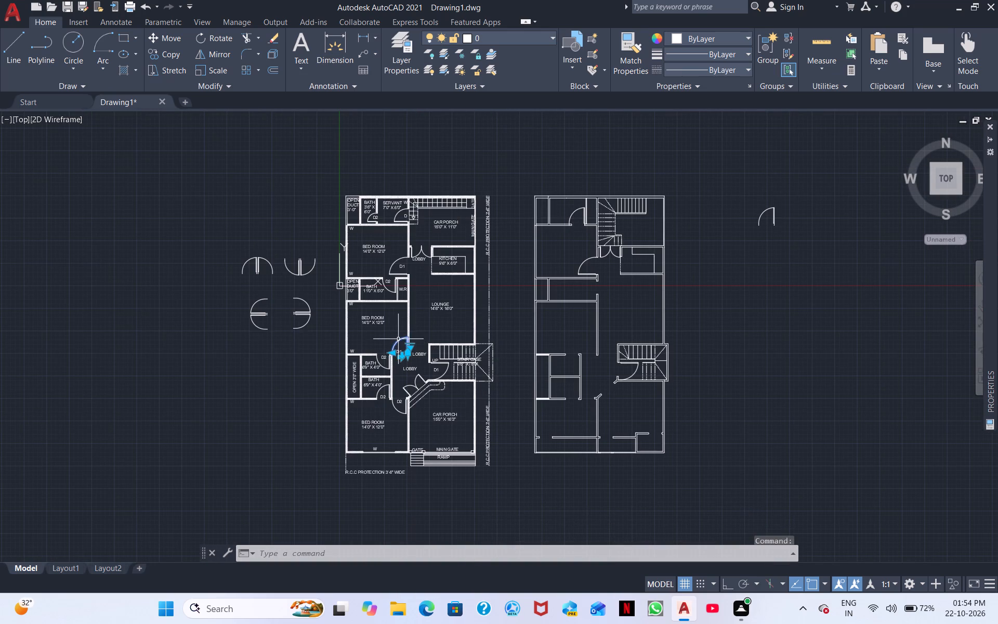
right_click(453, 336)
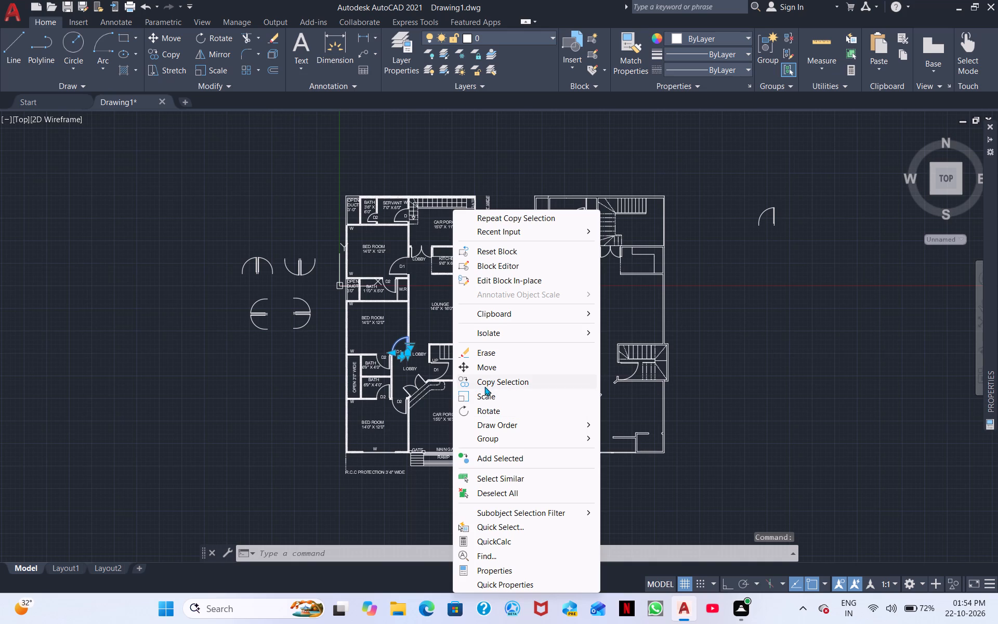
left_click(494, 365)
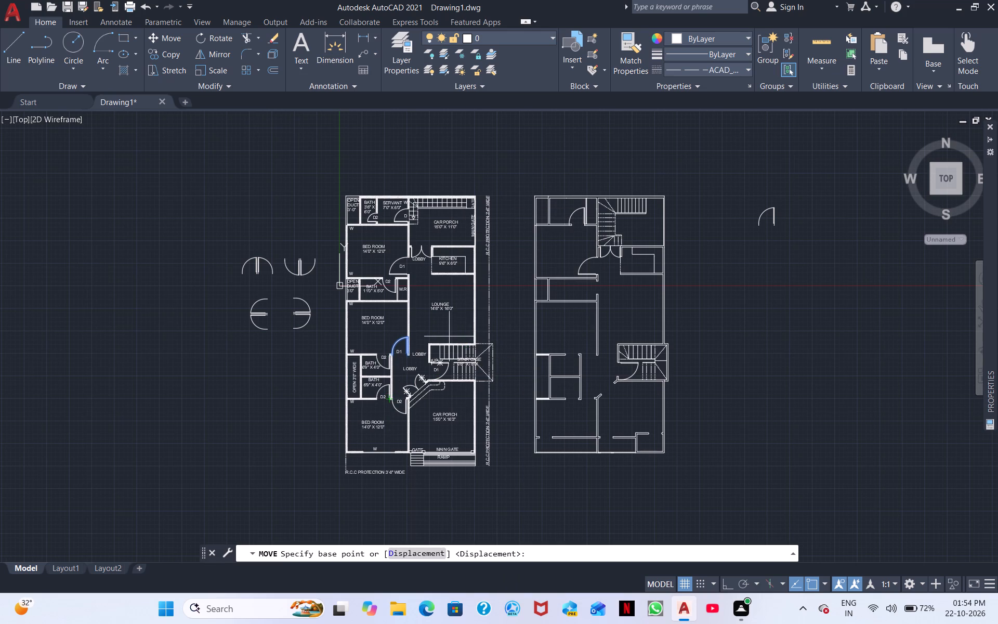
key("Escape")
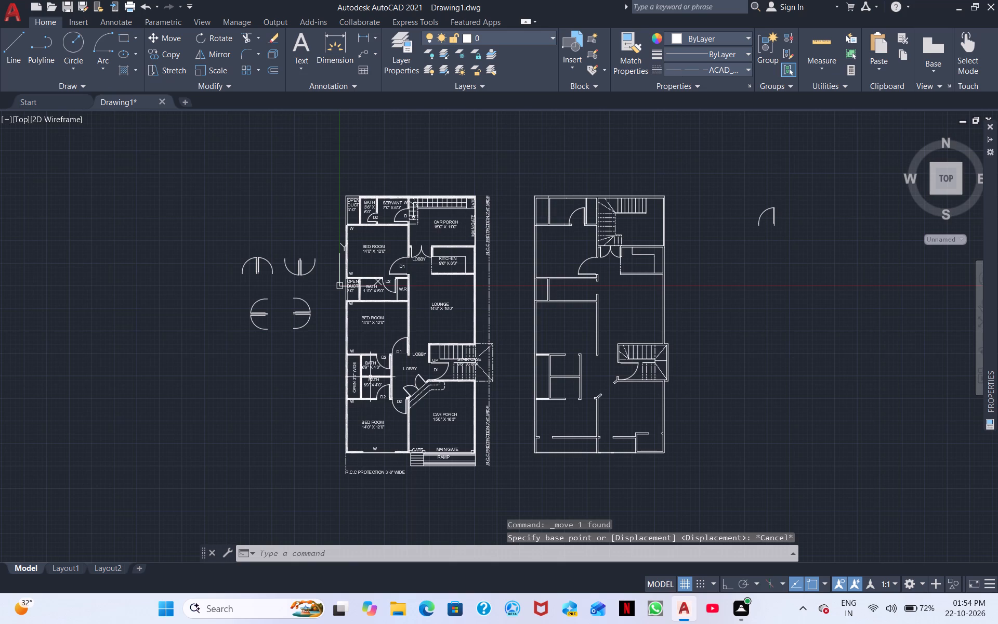
Copy the labelled plan's middle bedroom D1 door by its wall-end corner to the new plan's wall-end corner above the two baths' lobby.
left_click(398, 340)
right_click(480, 313)
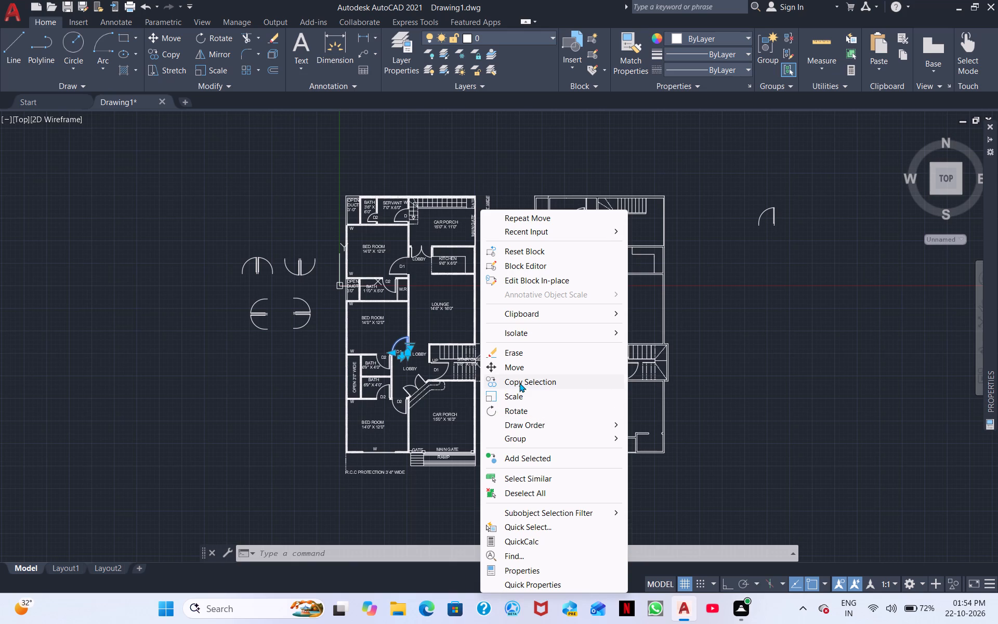
left_click(520, 383)
scroll(404, 360, "up", 2)
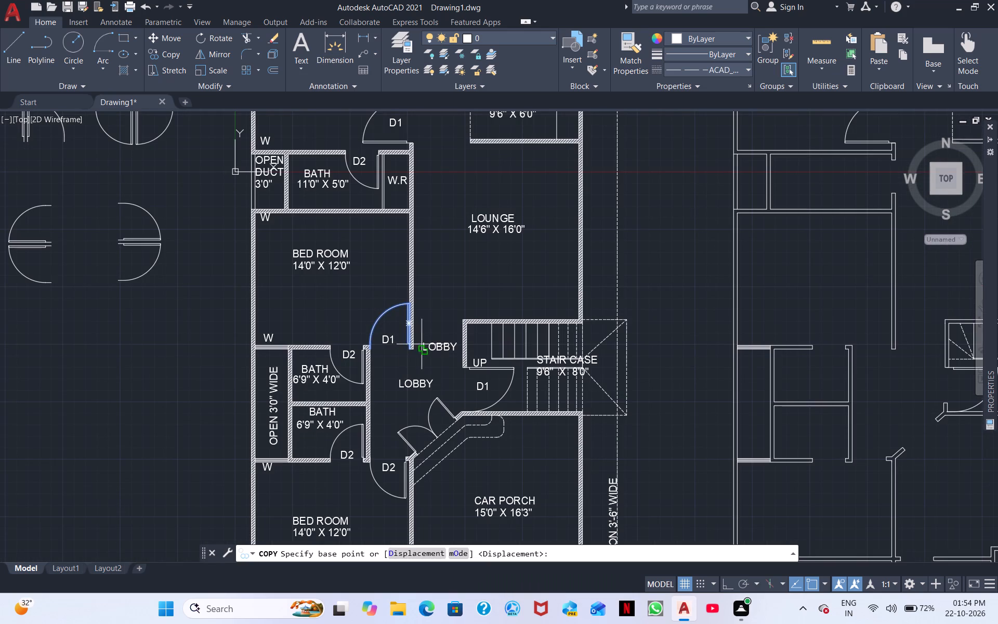
left_click(410, 350)
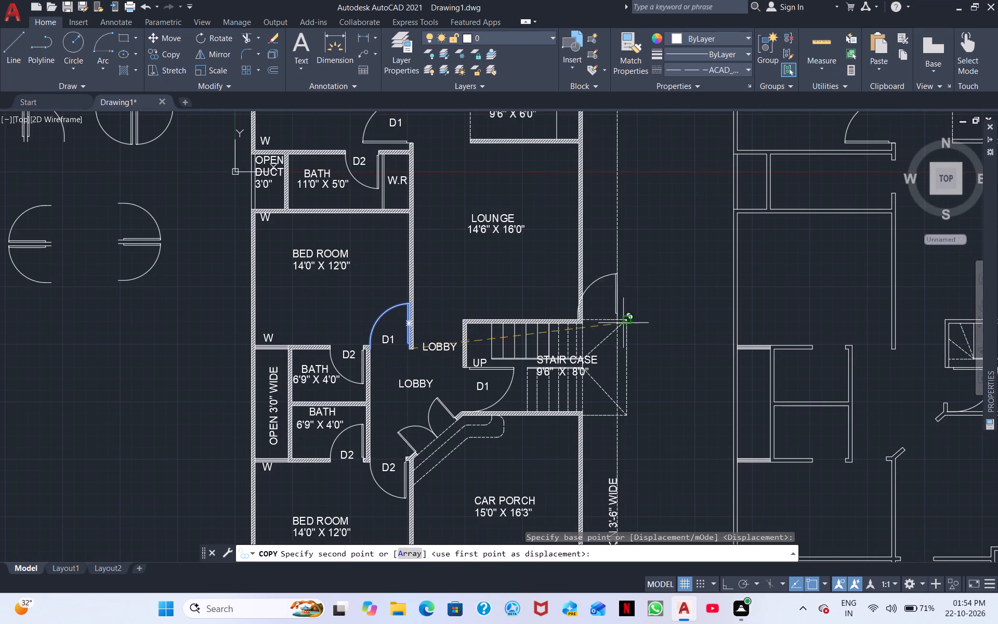
middle_click_drag(792, 342, 457, 376)
scroll(523, 382, "up", 3)
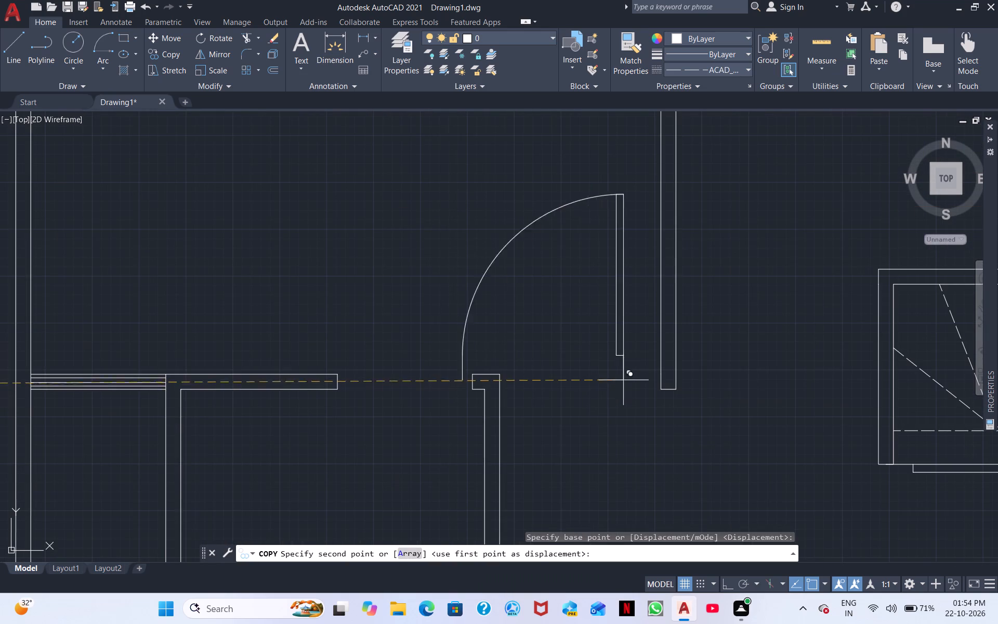
left_click(662, 392)
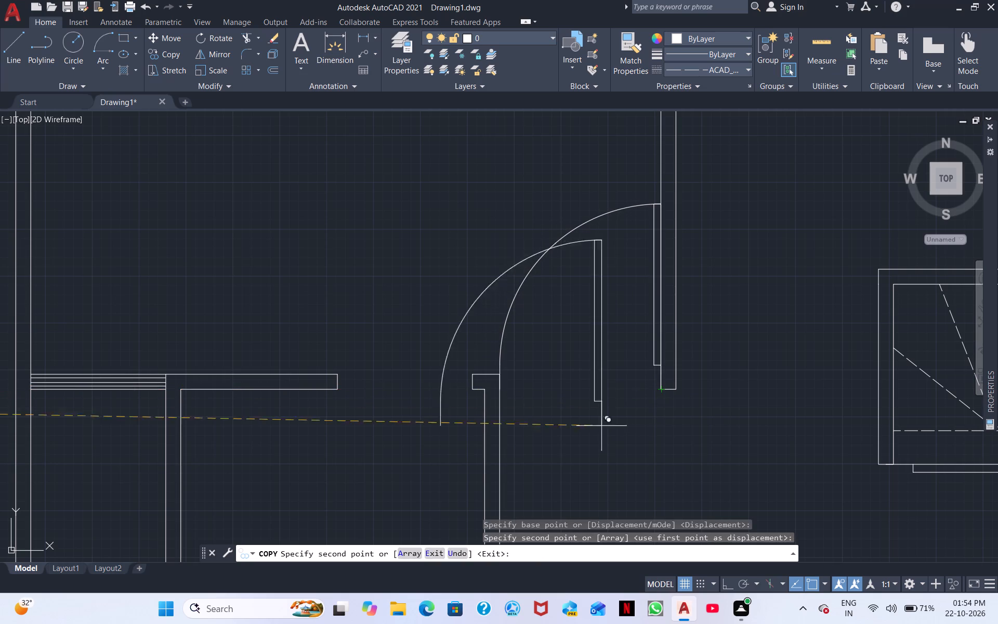
right_click(617, 453)
left_click(662, 284)
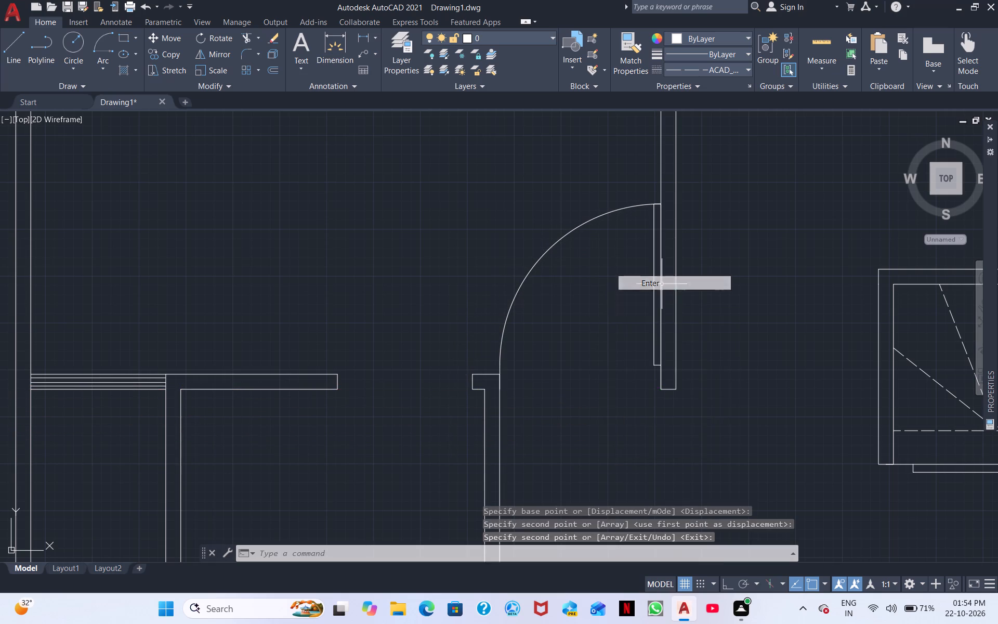
Copy both D2 bath doors of the labelled plan by the upper door's wall-end corner to the new plan's matching upper bath opening corner.
scroll(508, 393, "down", 1)
middle_click_drag(397, 406, 595, 303)
middle_click_drag(490, 365, 600, 292)
scroll(458, 329, "down", 1)
middle_click_drag(367, 346, 599, 283)
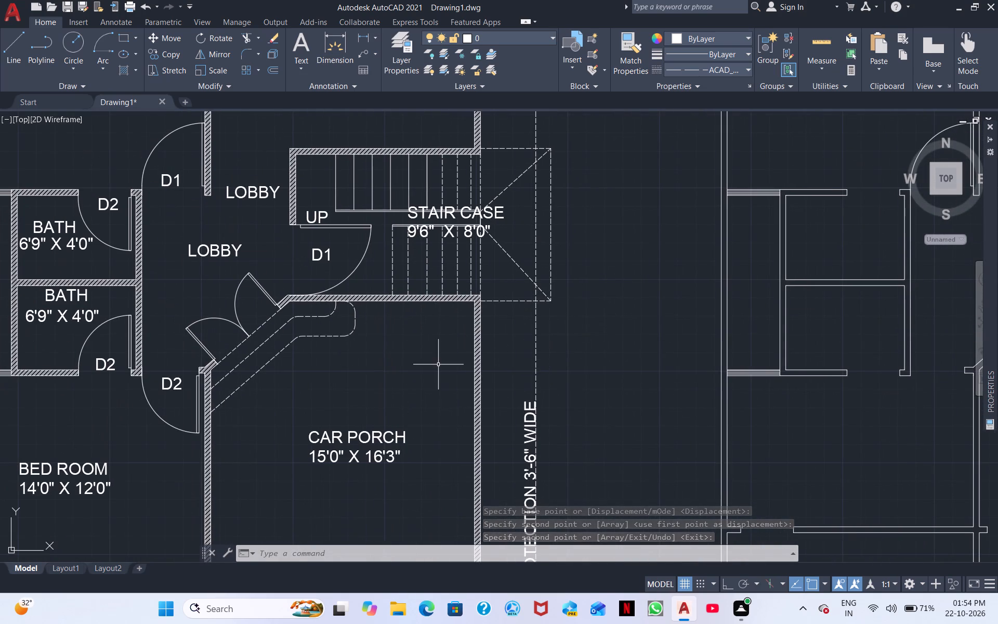
middle_click_drag(438, 364, 585, 316)
scroll(562, 329, "down", 1)
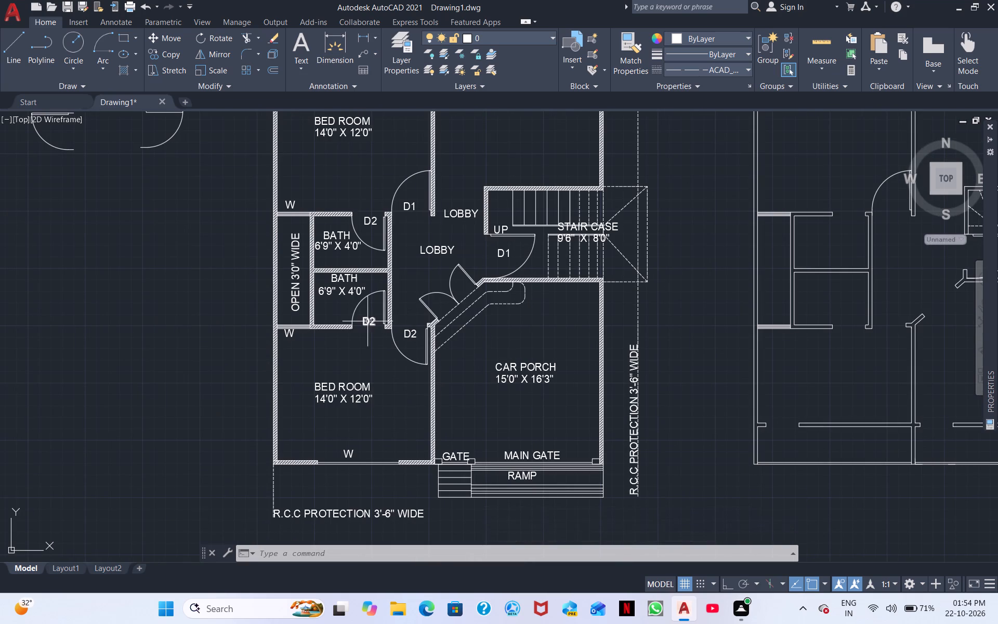
left_click(383, 242)
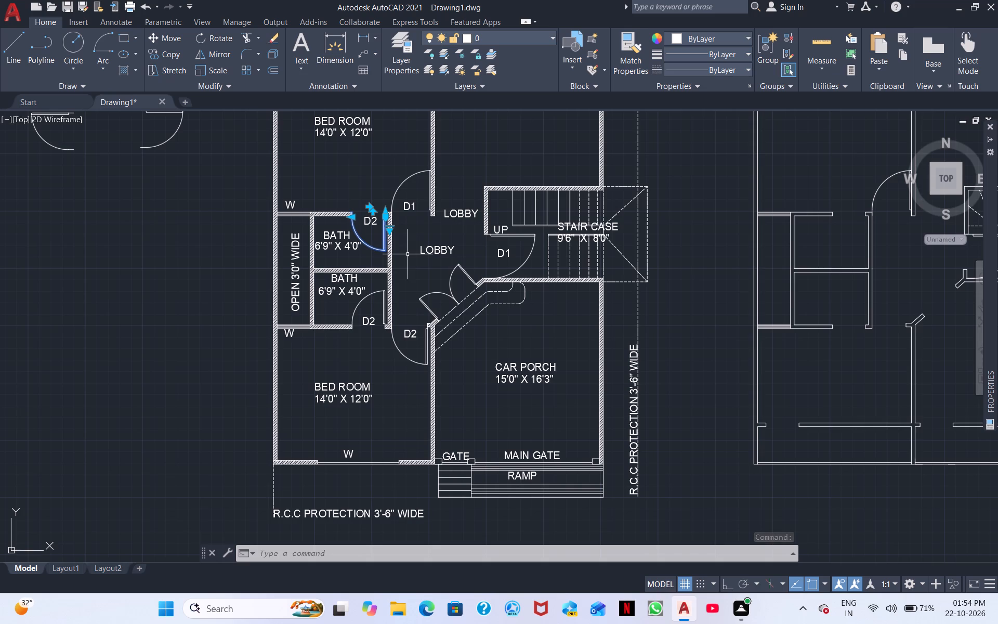
left_click(386, 304)
right_click(372, 350)
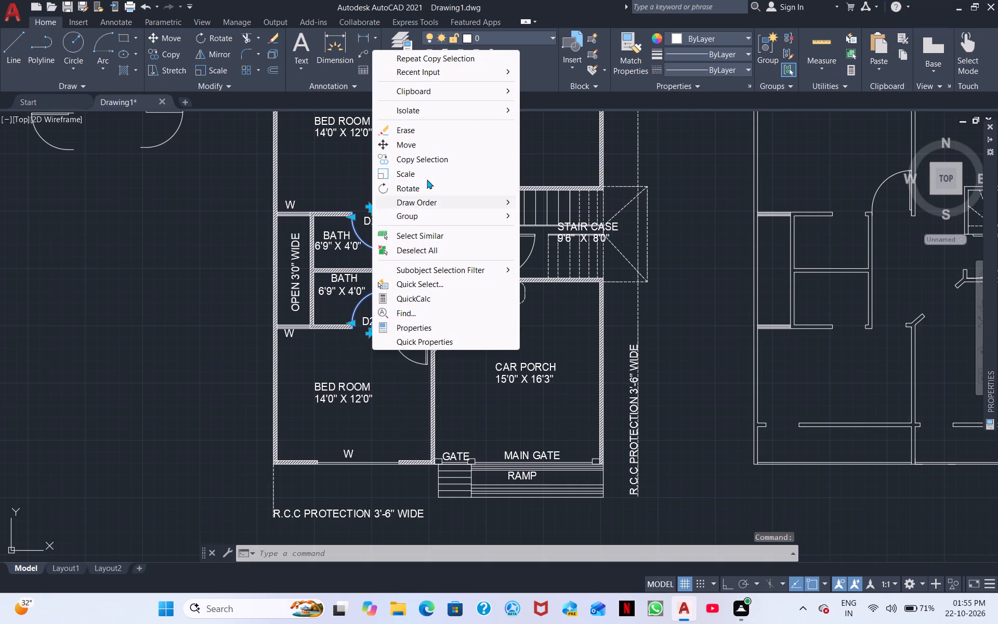
left_click(431, 160)
scroll(375, 204, "up", 2)
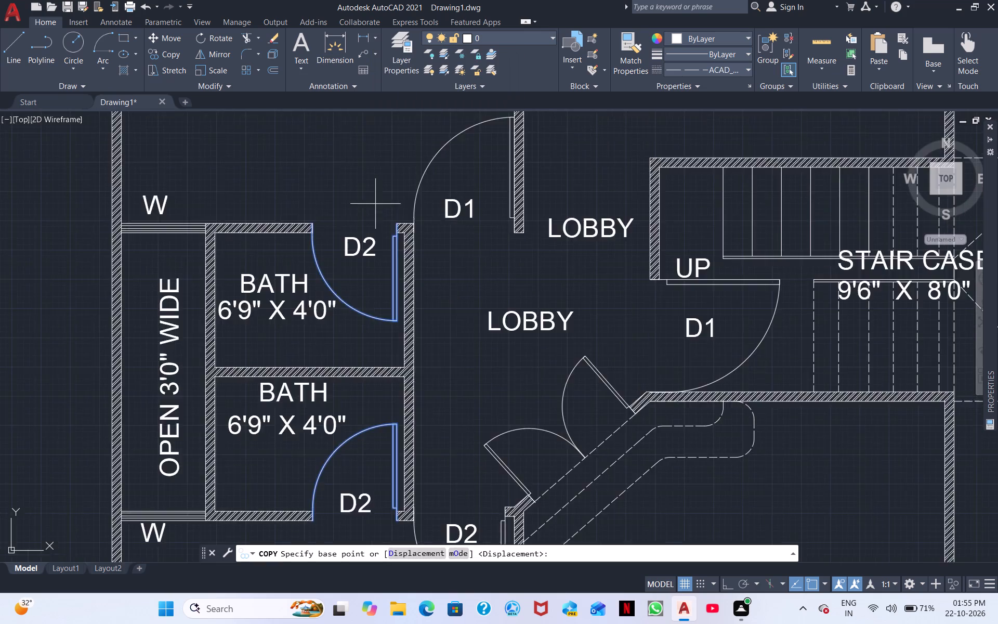
scroll(375, 204, "up", 1)
left_click(405, 234)
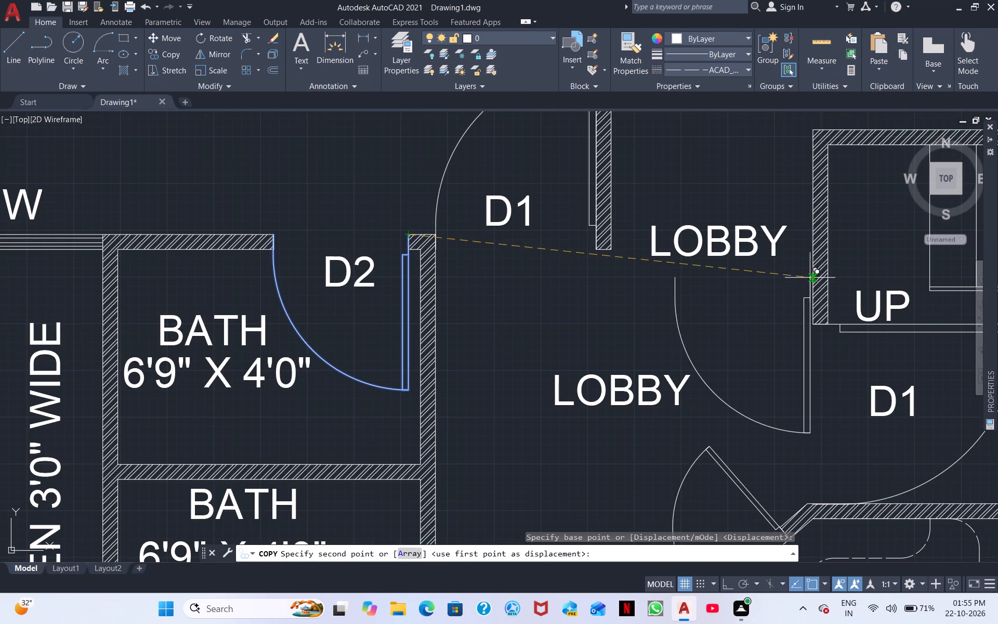
middle_click_drag(809, 278, 395, 251)
scroll(681, 222, "down", 2)
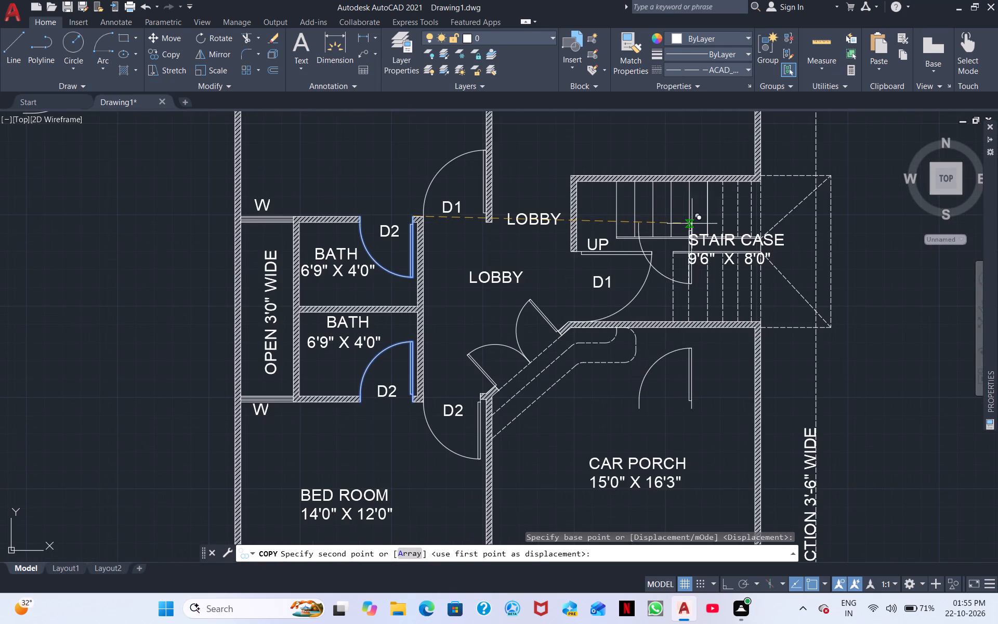
middle_click_drag(871, 250, 868, 250)
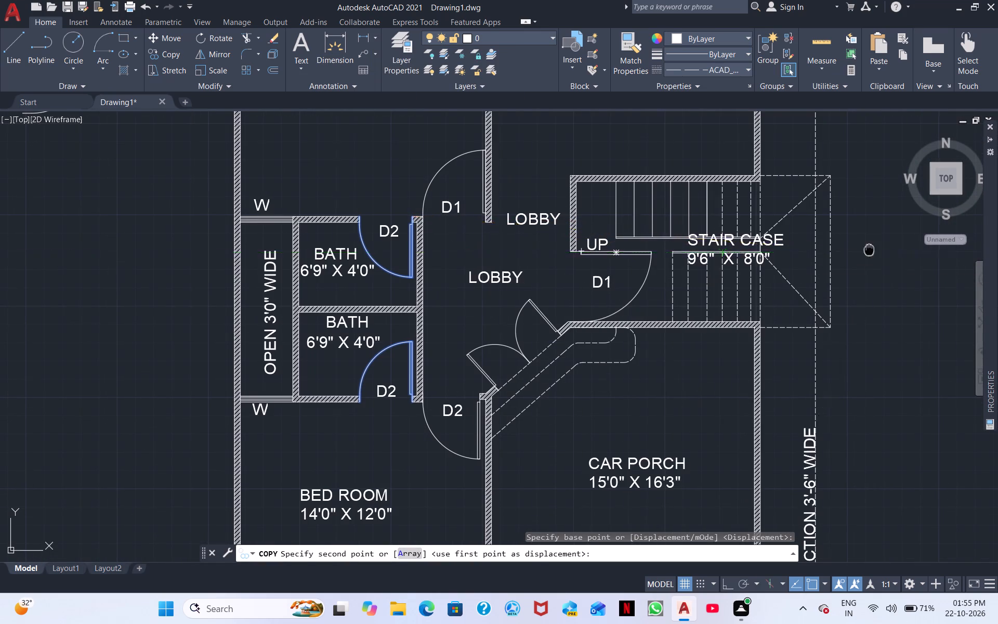
middle_click_drag(868, 250, 214, 232)
scroll(508, 195, "up", 3)
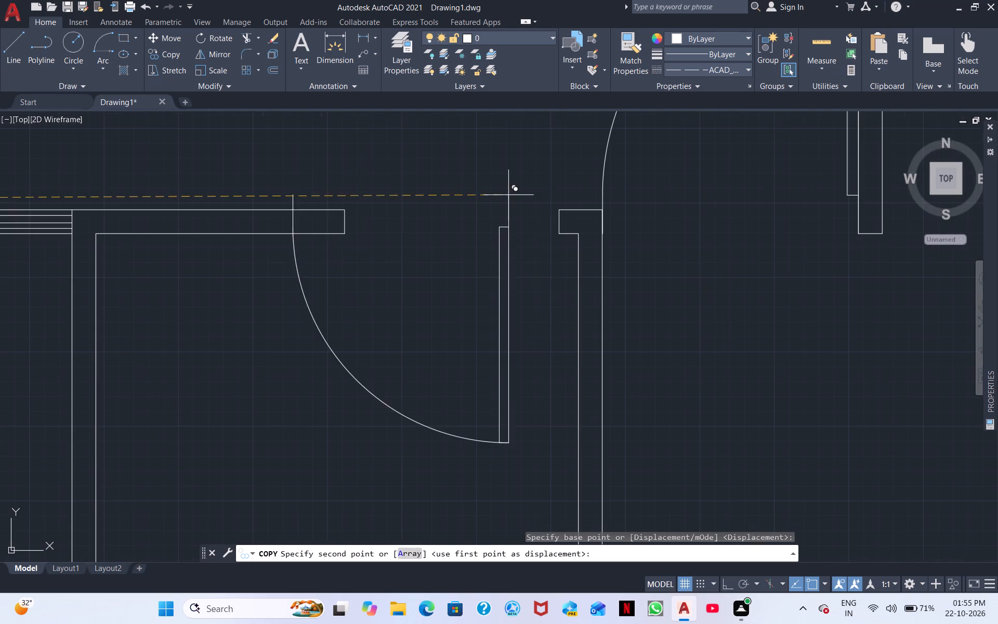
left_click(561, 208)
middle_click_drag(497, 223, 532, 113)
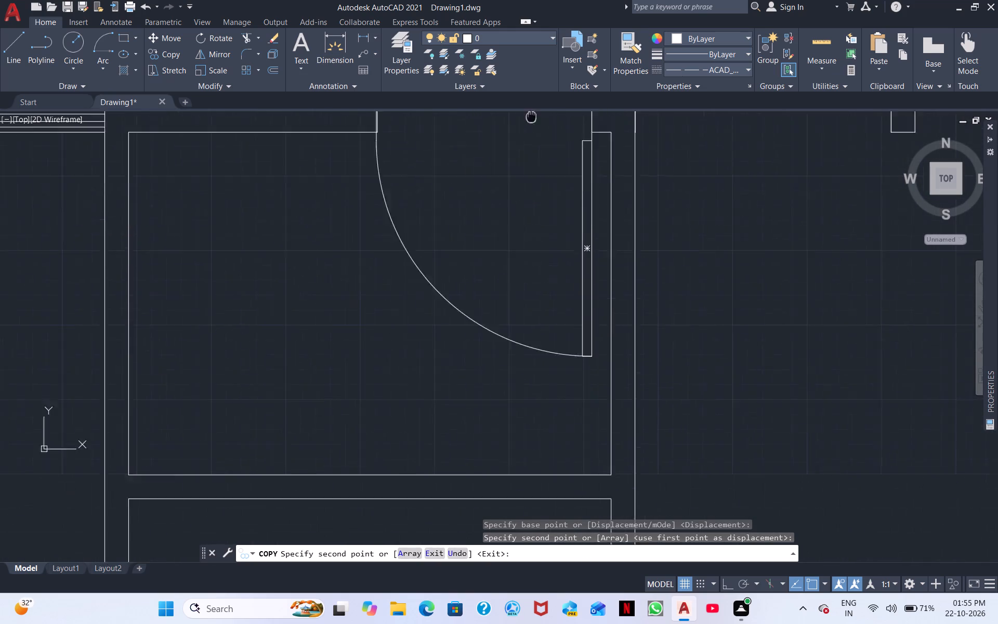
middle_click_drag(532, 113, 560, 9)
scroll(560, 9, "down", 3)
right_click(573, 370)
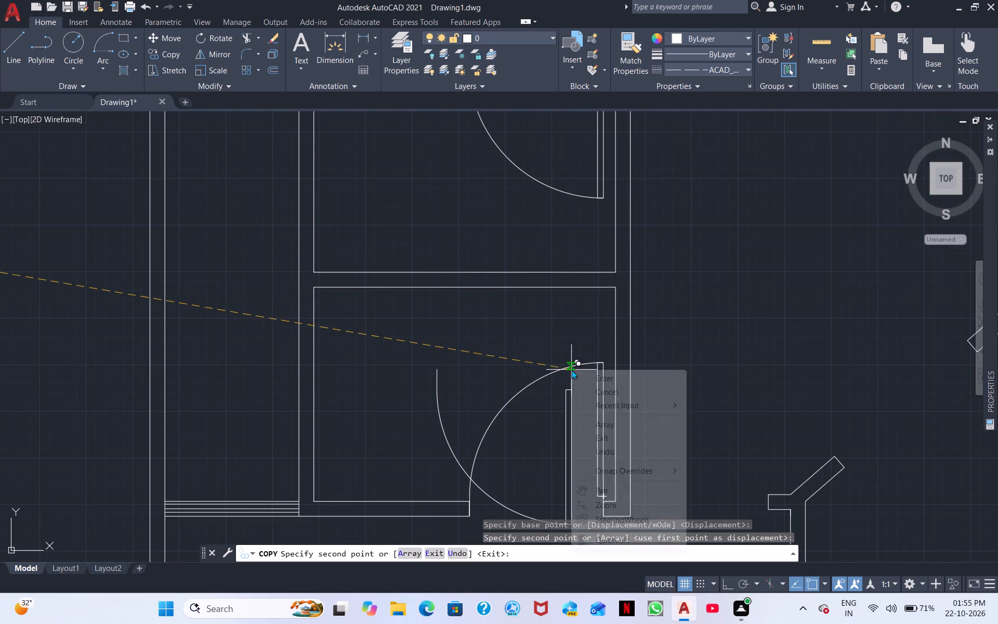
left_click(594, 390)
Copy the loose downward-swinging door with its arc opening rightward to the upper wall-end corner of the lower bedroom's front opening in the new plan.
scroll(532, 353, "down", 2)
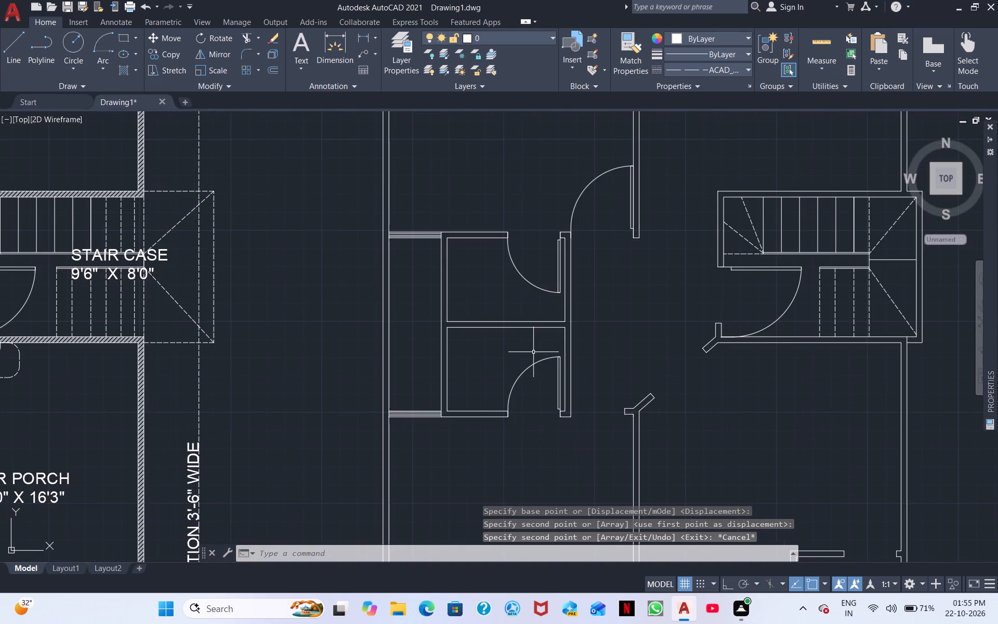
middle_click_drag(534, 349, 562, 253)
middle_click_drag(510, 306, 555, 238)
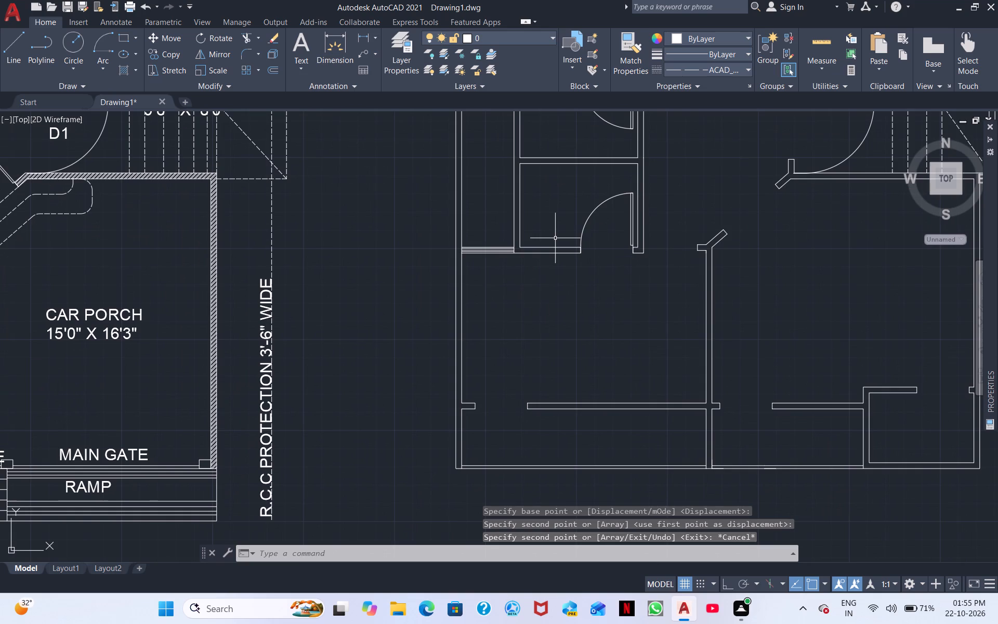
scroll(553, 241, "down", 1)
middle_click_drag(602, 201, 573, 303)
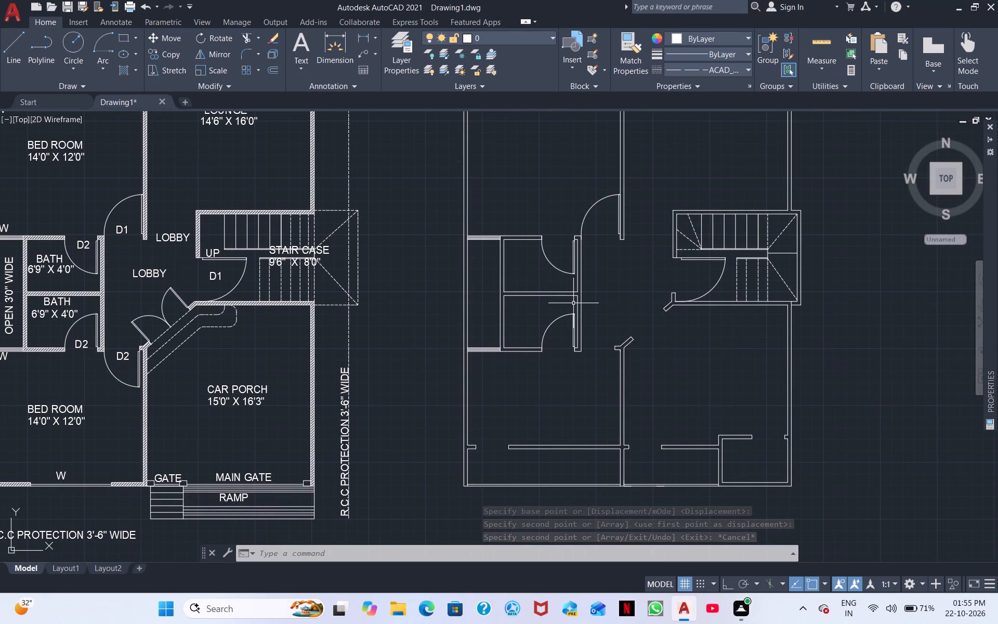
middle_click_drag(575, 333, 738, 249)
middle_click_drag(621, 319, 731, 313)
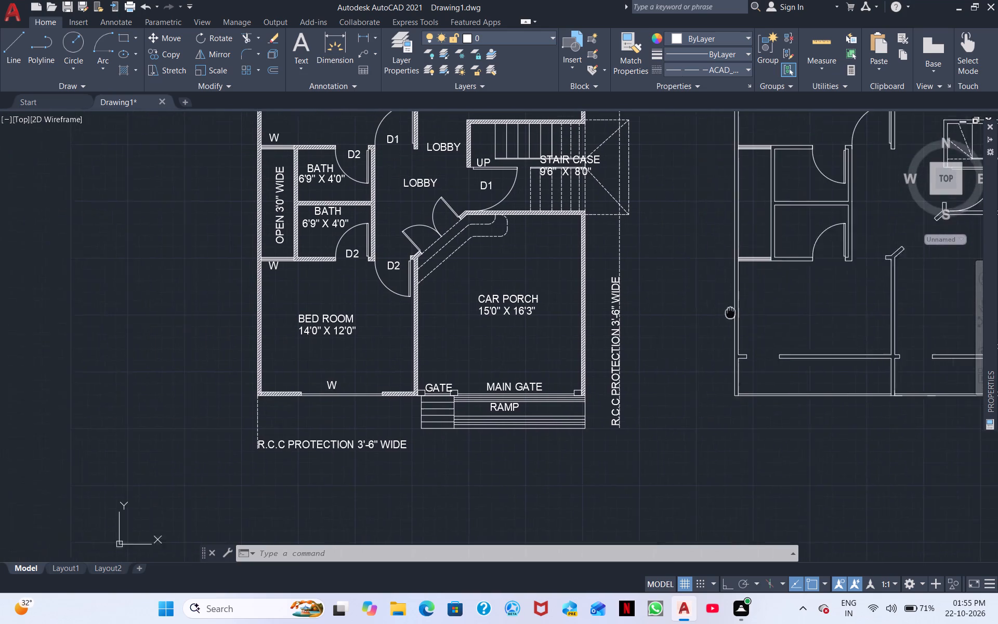
middle_click_drag(731, 313, 746, 312)
scroll(517, 339, "down", 1)
middle_click_drag(385, 339, 506, 463)
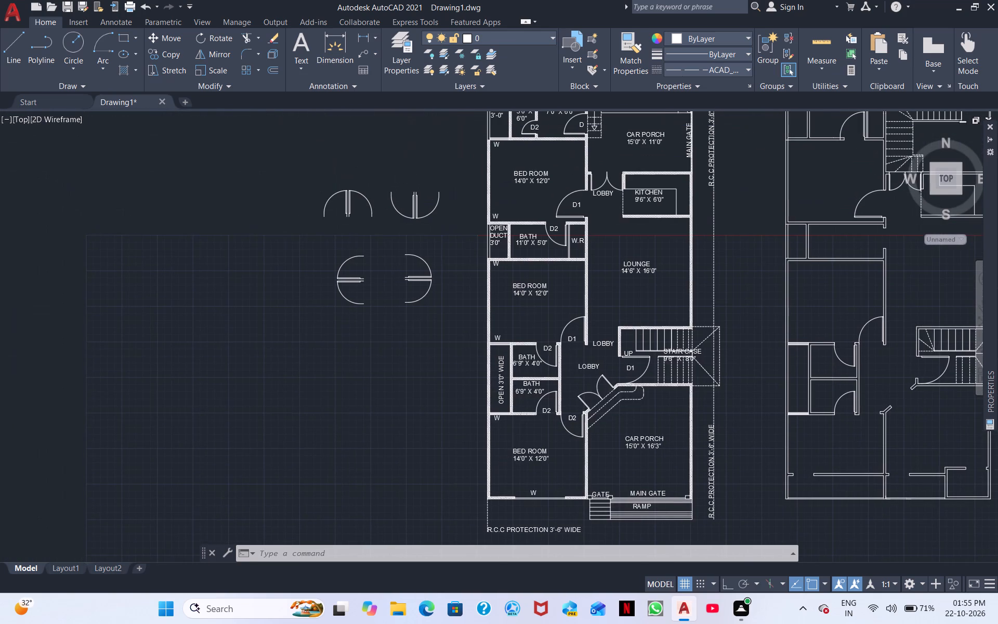
left_click(427, 215)
right_click(435, 243)
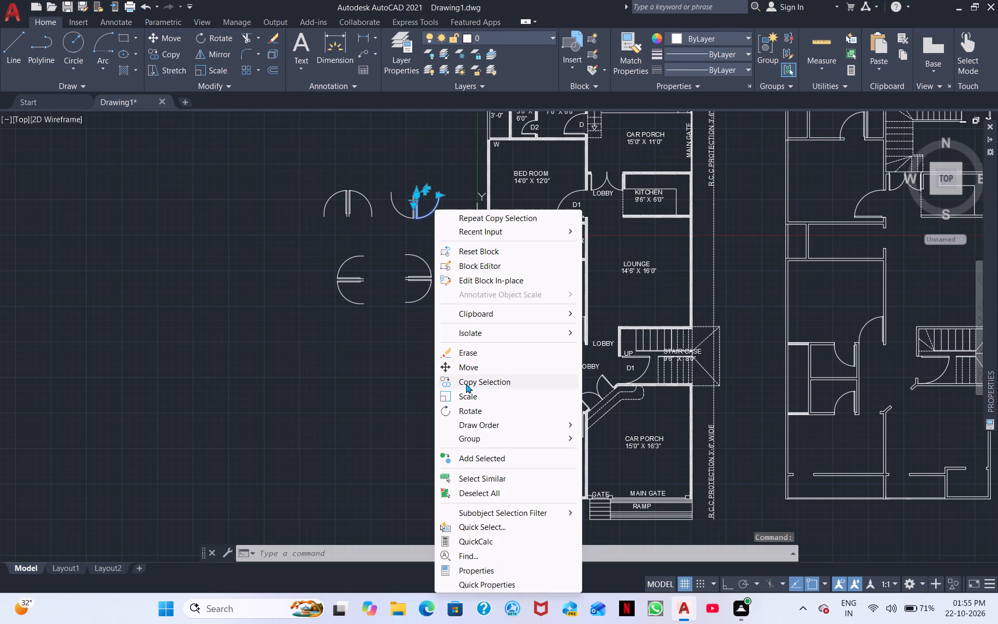
left_click(467, 384)
scroll(414, 201, "up", 4)
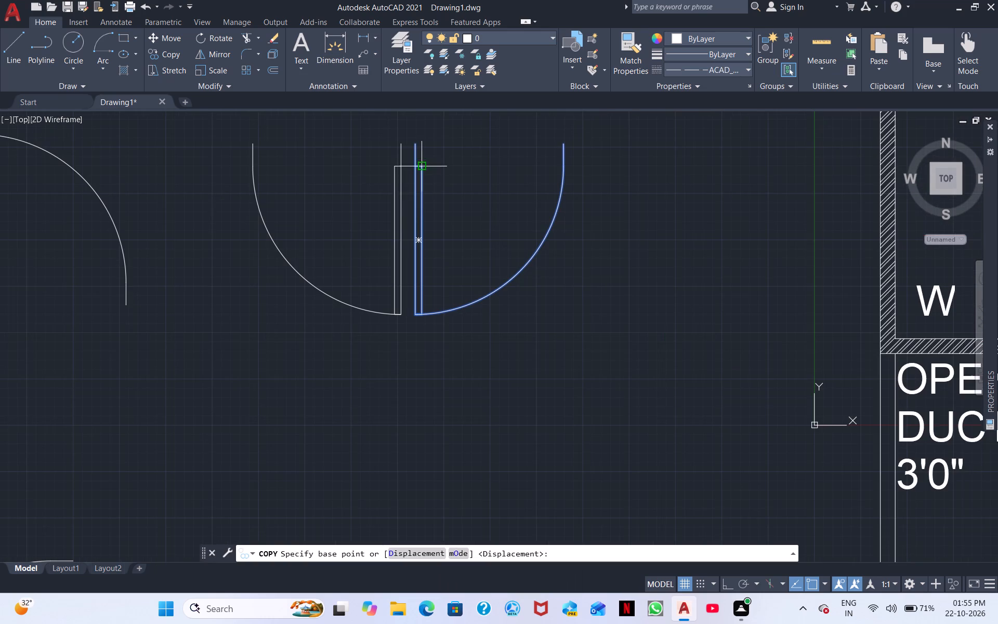
left_click(419, 139)
scroll(559, 288, "down", 2)
middle_click_drag(626, 352, 616, 362)
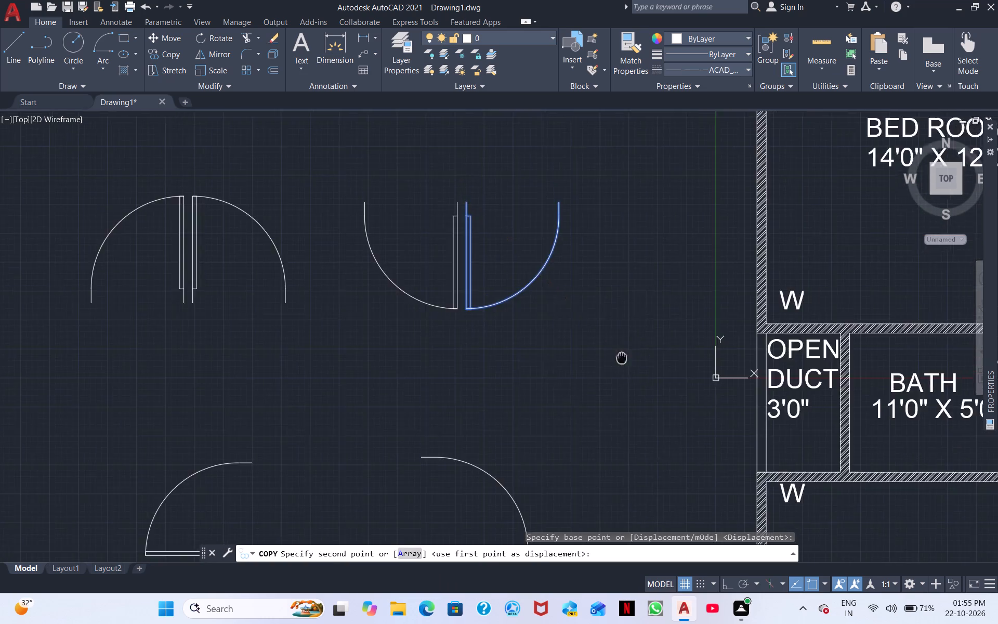
middle_click_drag(616, 362, 593, 378)
scroll(616, 362, "down", 1)
middle_click_drag(758, 468, 424, 280)
middle_click_drag(880, 421, 572, 224)
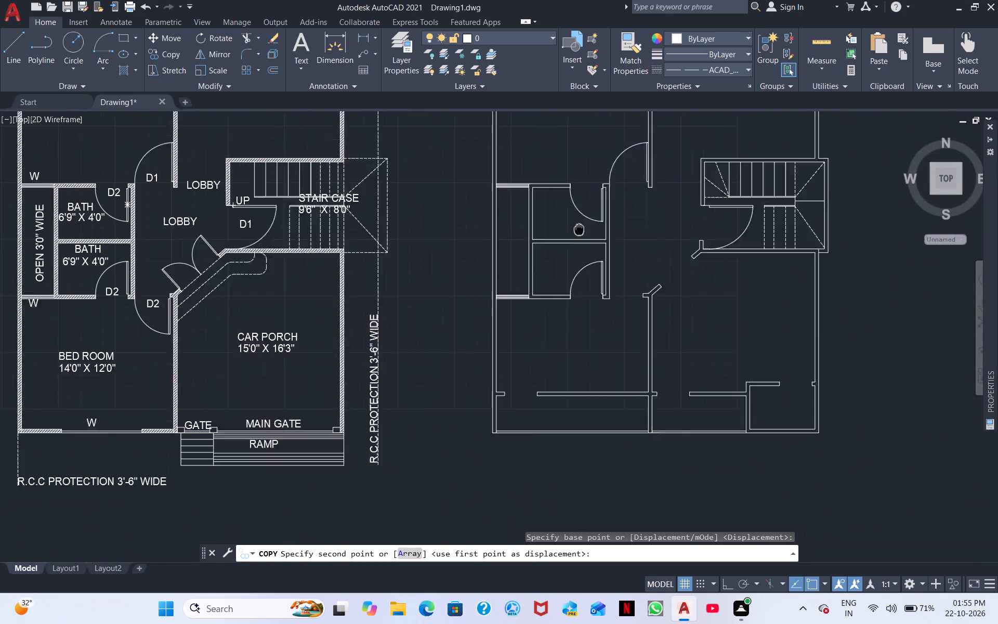
middle_click_drag(572, 224, 511, 178)
scroll(400, 344, "down", 1)
scroll(400, 344, "up", 3)
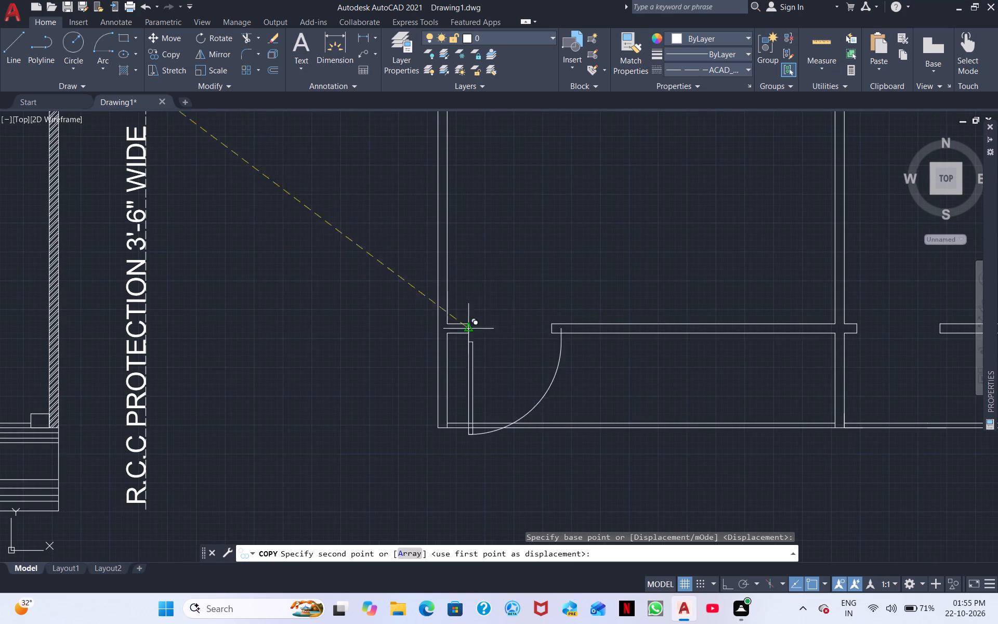
scroll(465, 332, "up", 4)
left_click(474, 279)
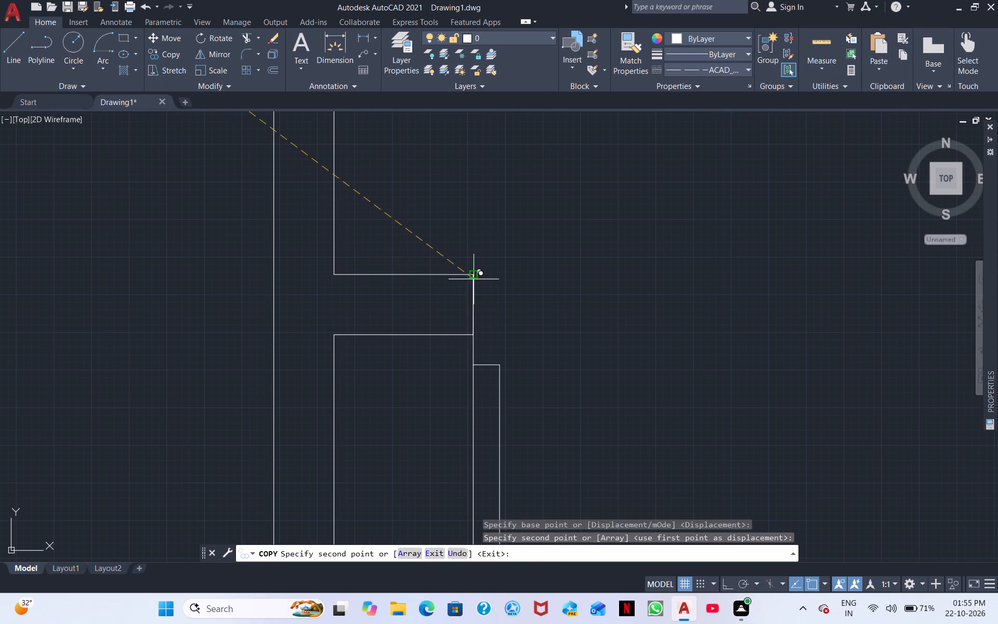
Place a second copy of that door at the upper wall-end corner of the adjoining front opening, beside the central wall.
scroll(723, 400, "down", 3)
middle_click_drag(765, 409, 50, 297)
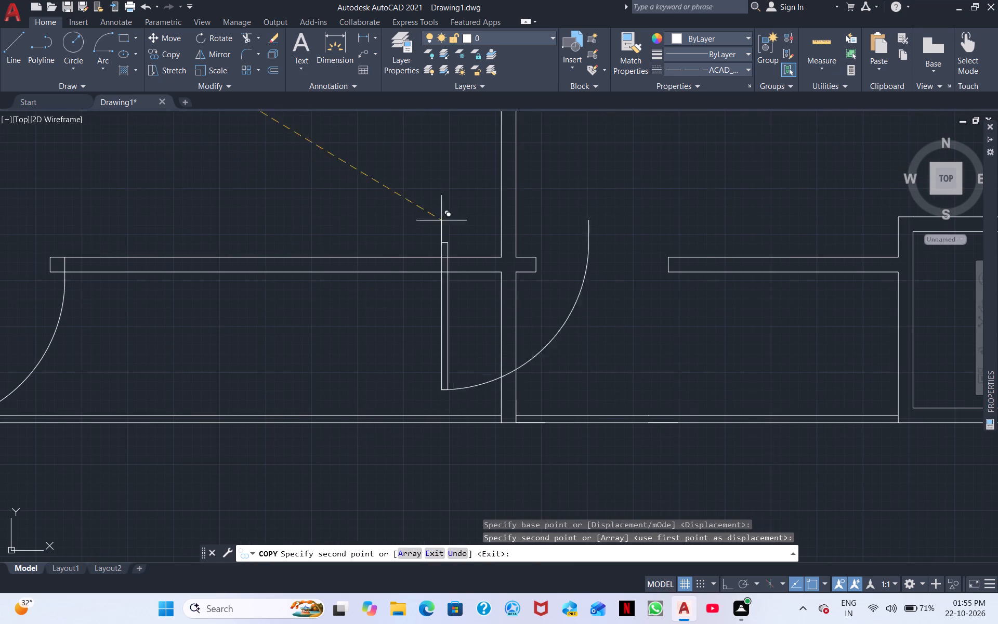
left_click(536, 257)
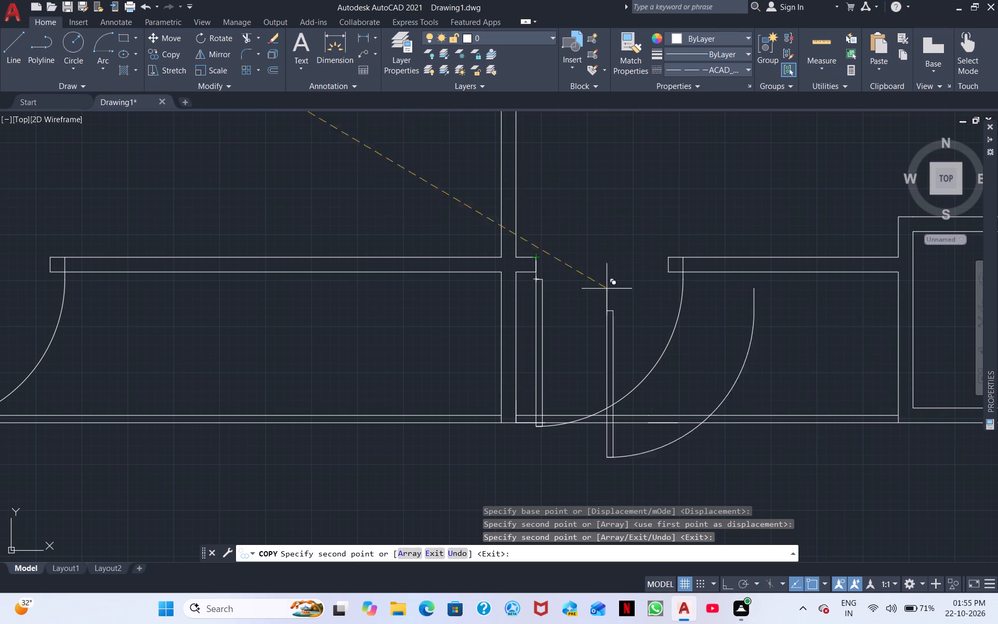
right_click(607, 389)
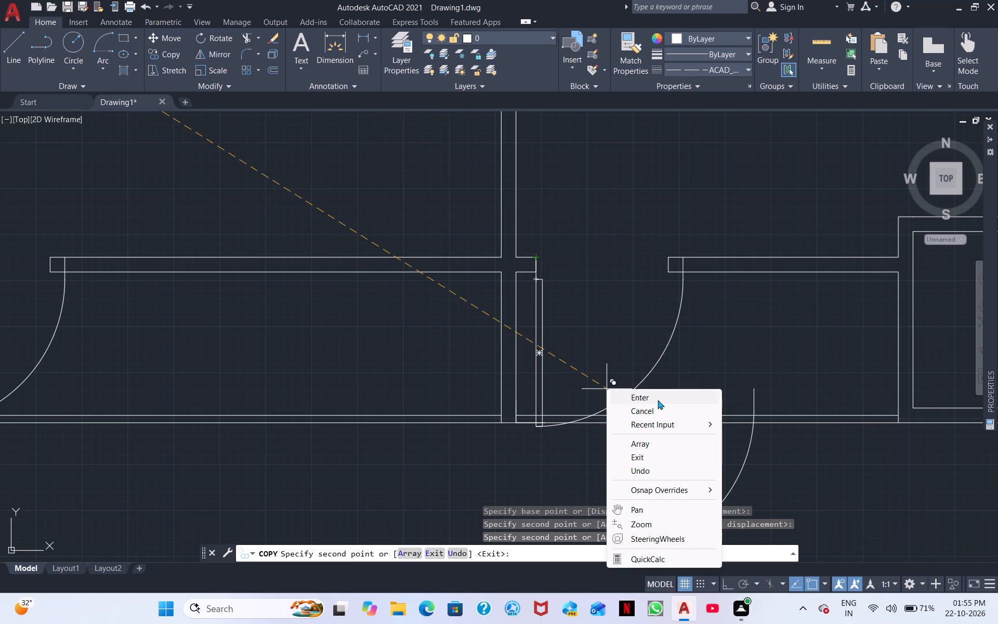
left_click(660, 408)
Copy the loose downward-swinging door with its arc opening leftward into the small corner room's opening, just short of the outer wall's stub.
scroll(581, 388, "down", 2)
middle_click_drag(513, 372, 731, 366)
scroll(733, 366, "down", 1)
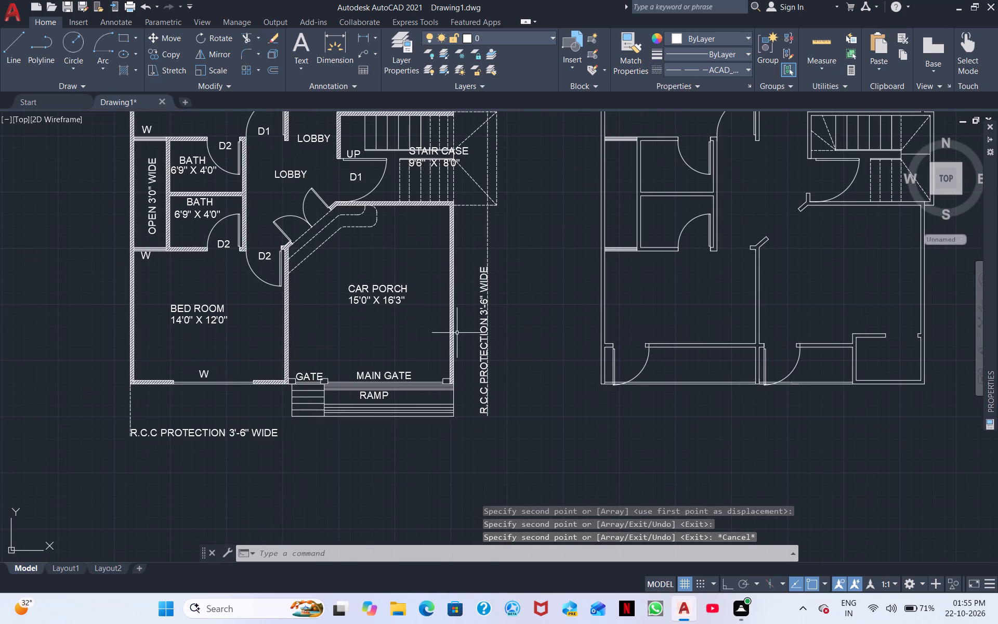
scroll(430, 323, "down", 1)
middle_click_drag(385, 308, 626, 373)
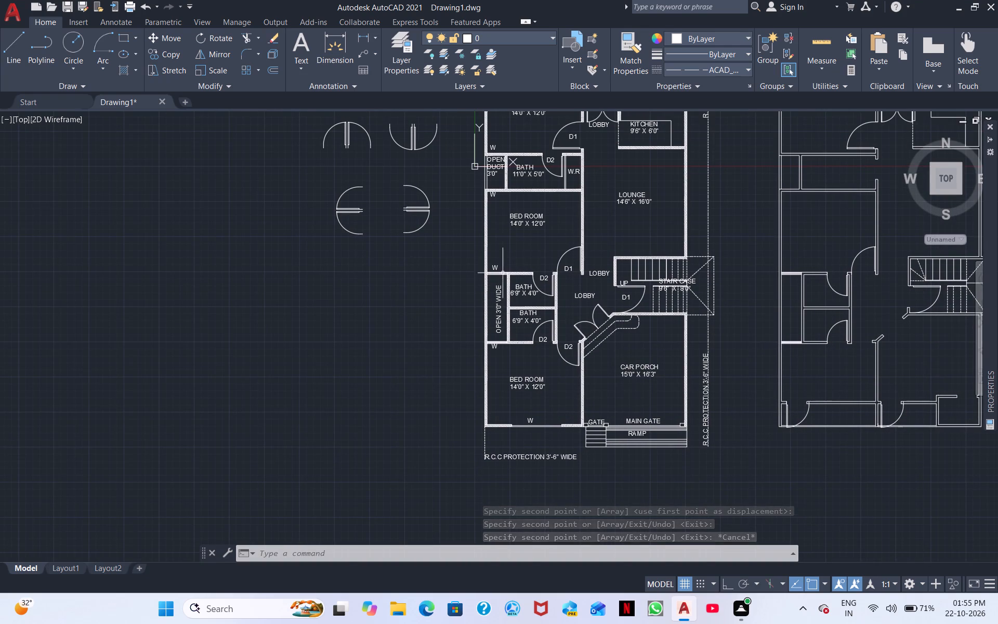
left_click(400, 148)
right_click(400, 148)
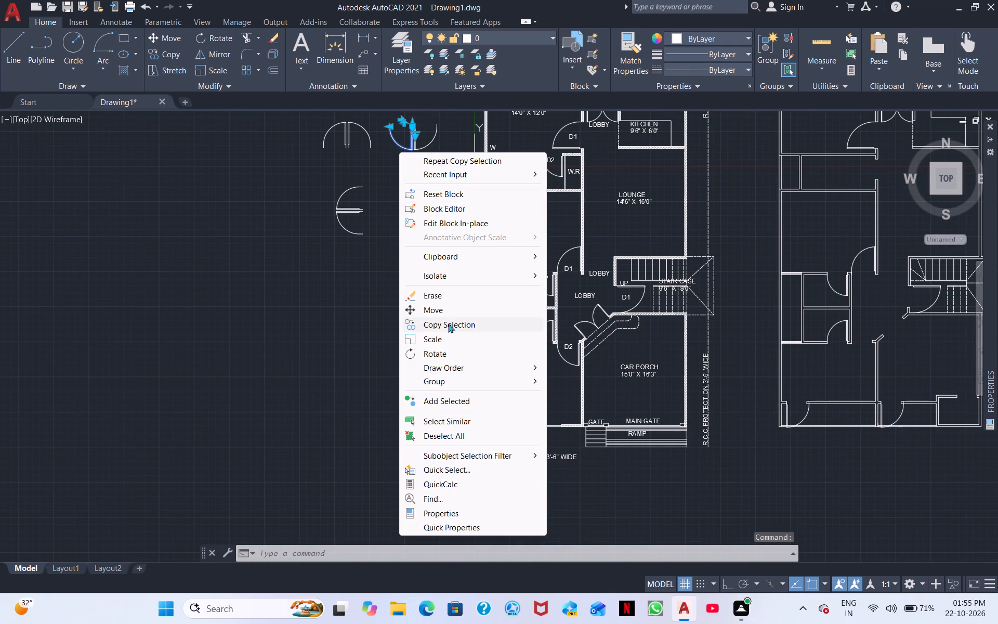
left_click(448, 323)
scroll(391, 129, "up", 3)
middle_click_drag(454, 159, 396, 338)
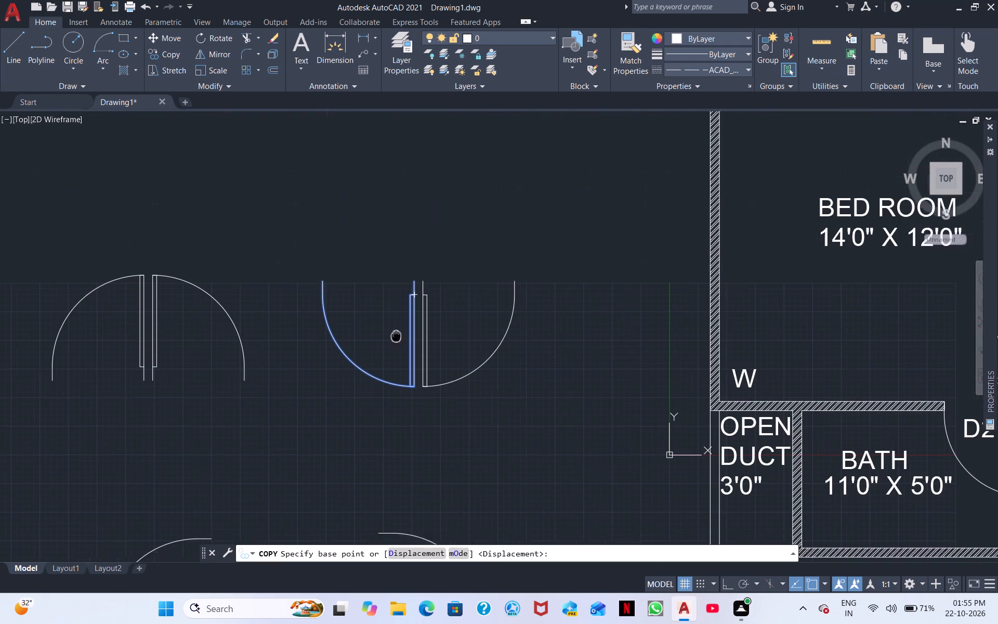
middle_click_drag(396, 338, 393, 345)
left_click(407, 295)
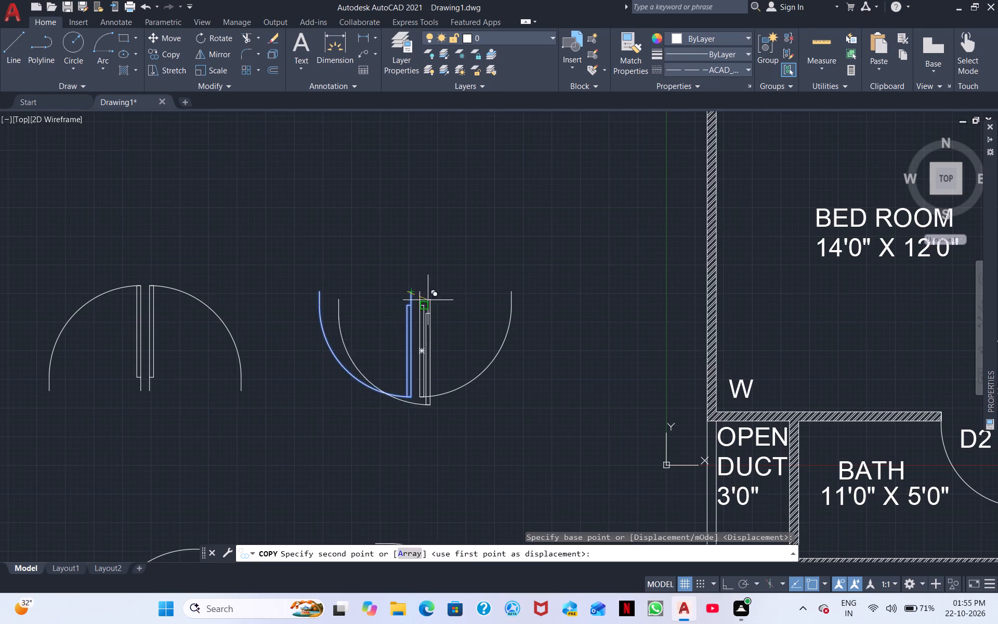
scroll(453, 314, "down", 1)
middle_click_drag(526, 363, 0, 217)
scroll(208, 278, "down", 1)
middle_click_drag(645, 386, 262, 46)
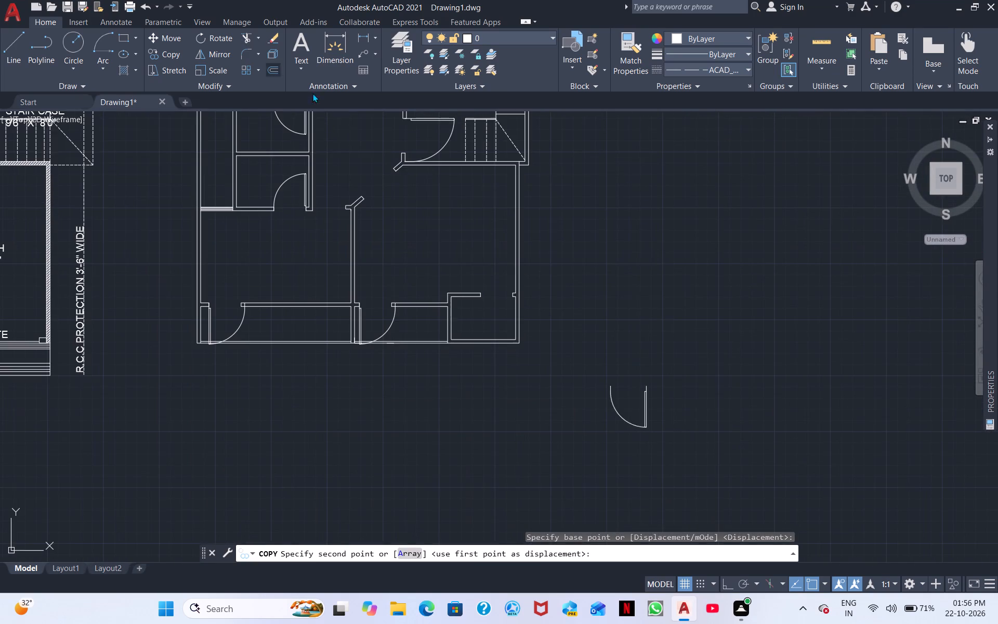
scroll(466, 297, "up", 5)
scroll(512, 326, "up", 2)
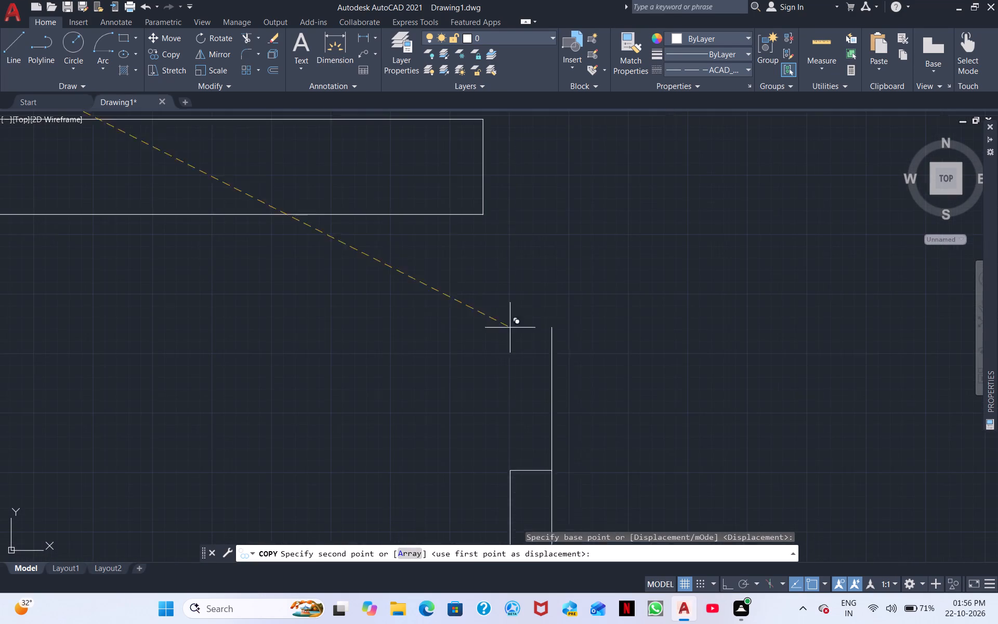
middle_click_drag(629, 293, 183, 296)
scroll(378, 269, "down", 2)
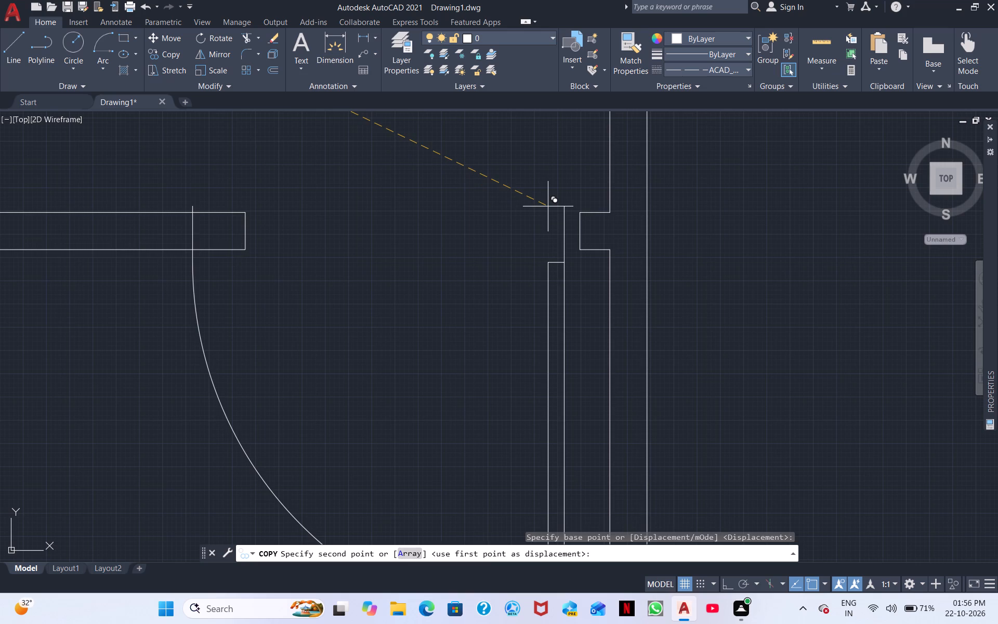
left_click(548, 206)
scroll(582, 253, "down", 1)
right_click(704, 256)
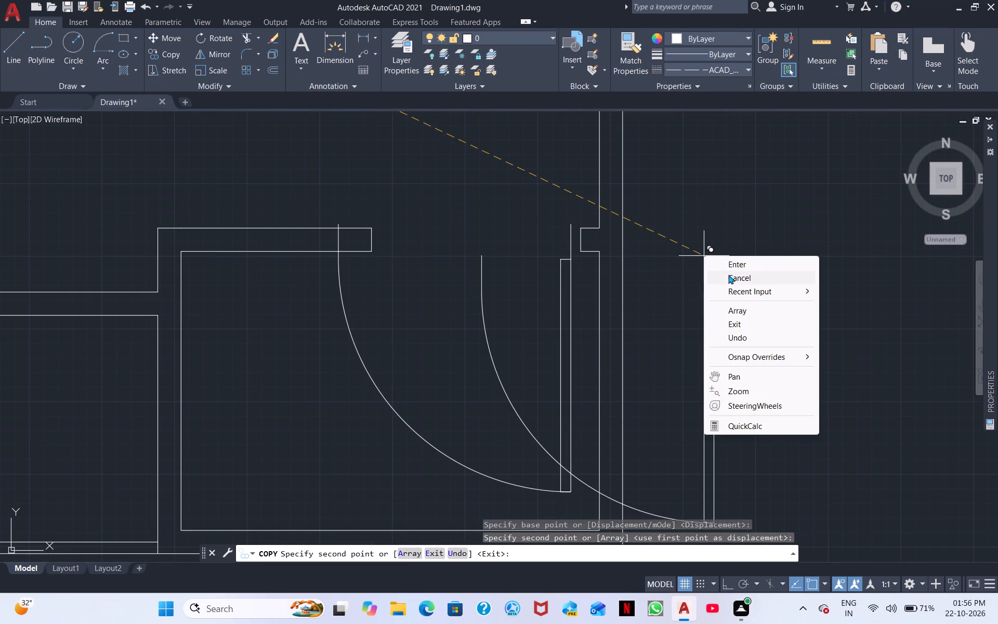
left_click(728, 275)
scroll(482, 228, "down", 2)
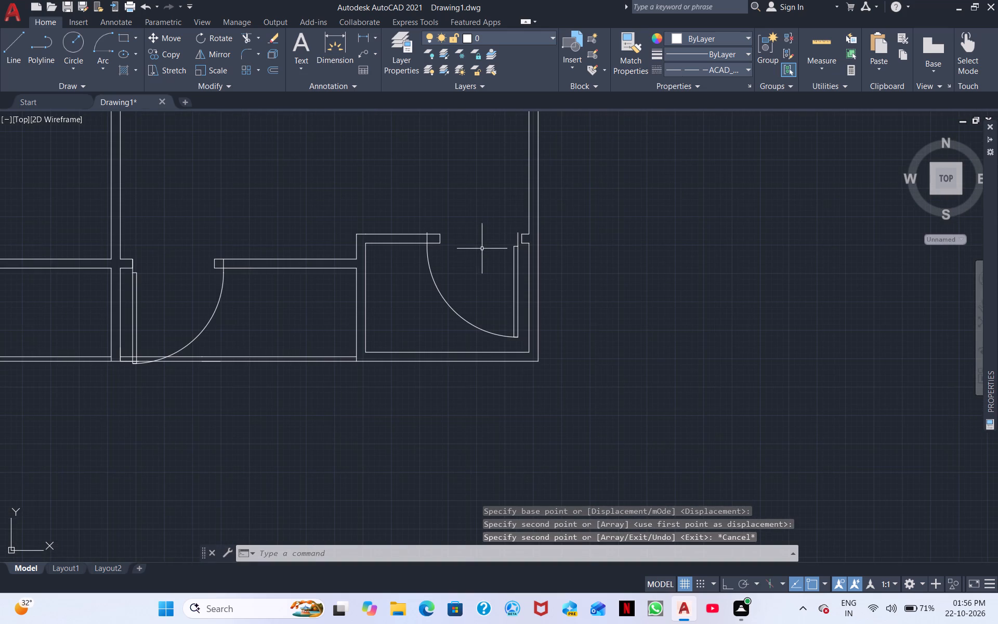
Copy the small corner room's door by its upper hinge end to the central wall stub's upper corner at the lower bedroom's entrance.
middle_click_drag(342, 216, 634, 479)
scroll(507, 293, "down", 1)
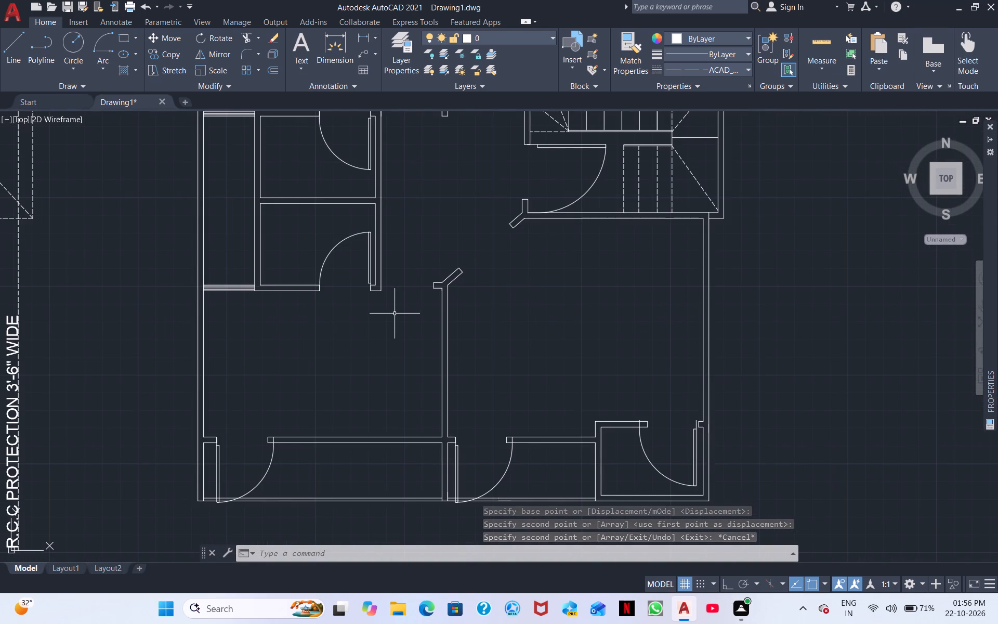
middle_click_drag(408, 266, 417, 226)
middle_click_drag(481, 350, 482, 339)
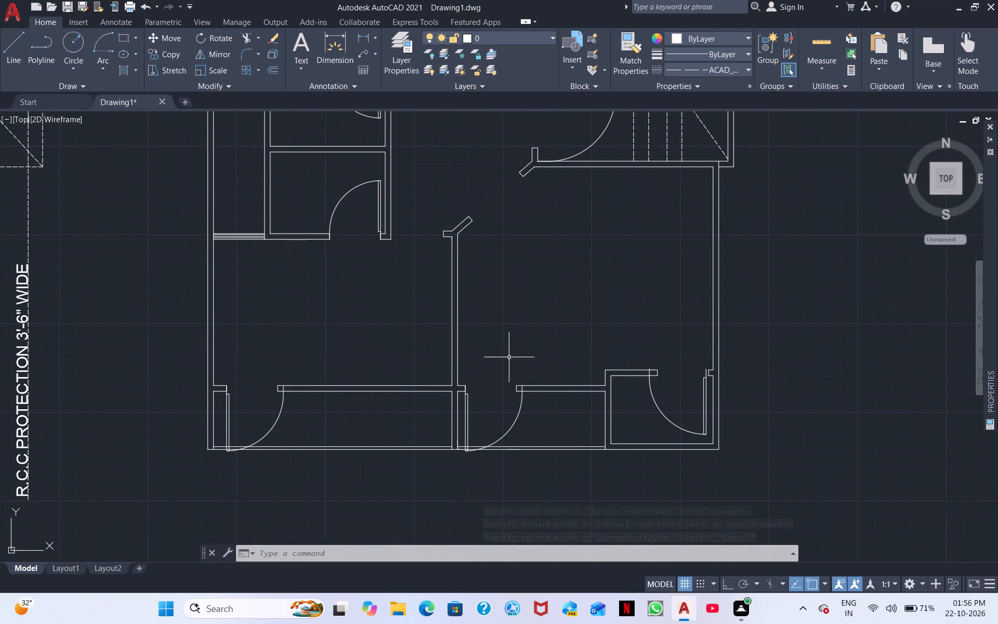
left_click(674, 421)
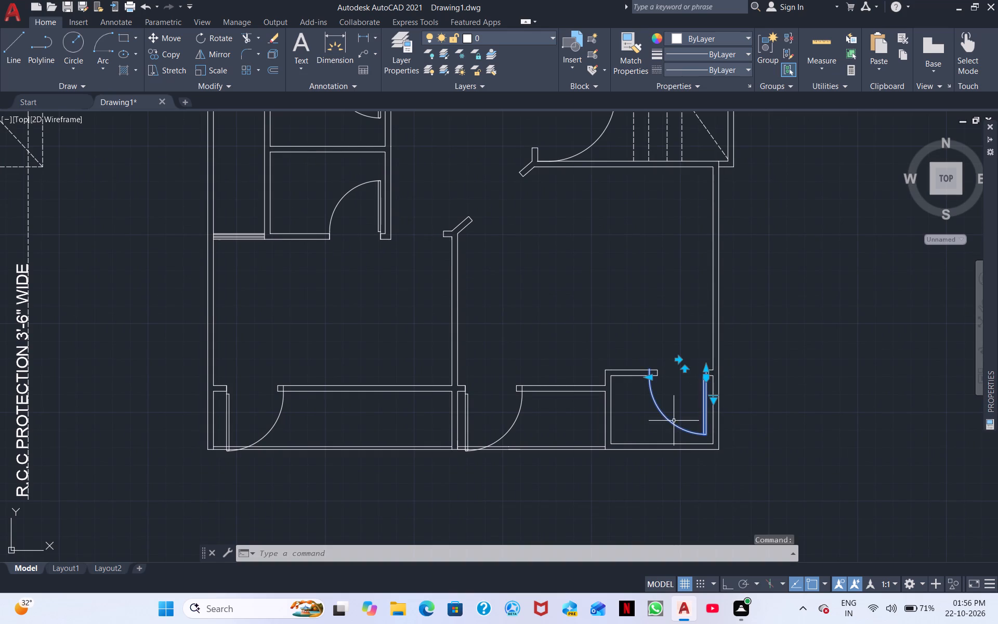
right_click(678, 402)
left_click(729, 191)
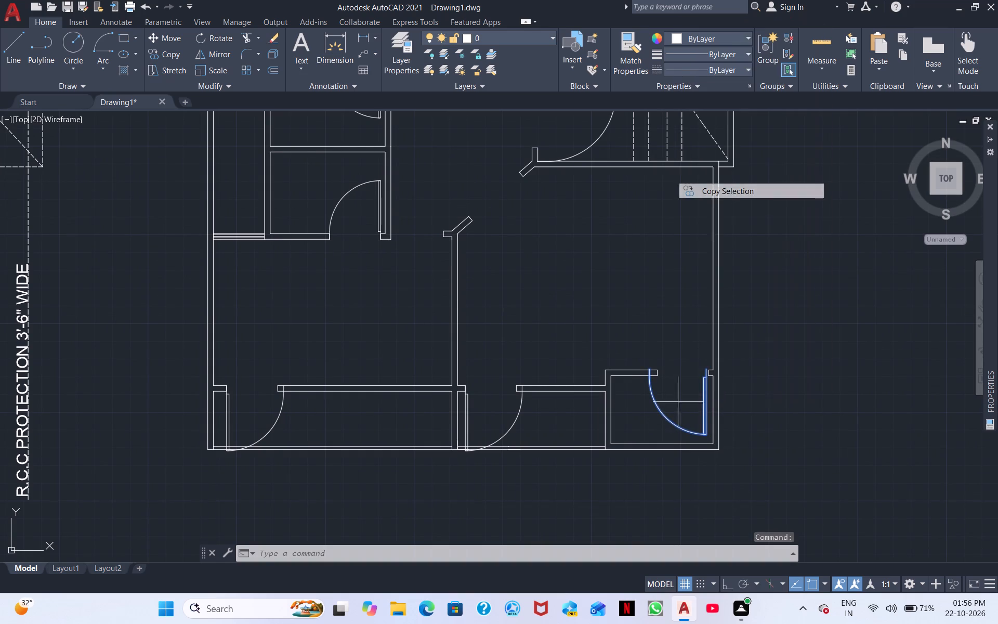
scroll(702, 360, "up", 3)
left_click(714, 399)
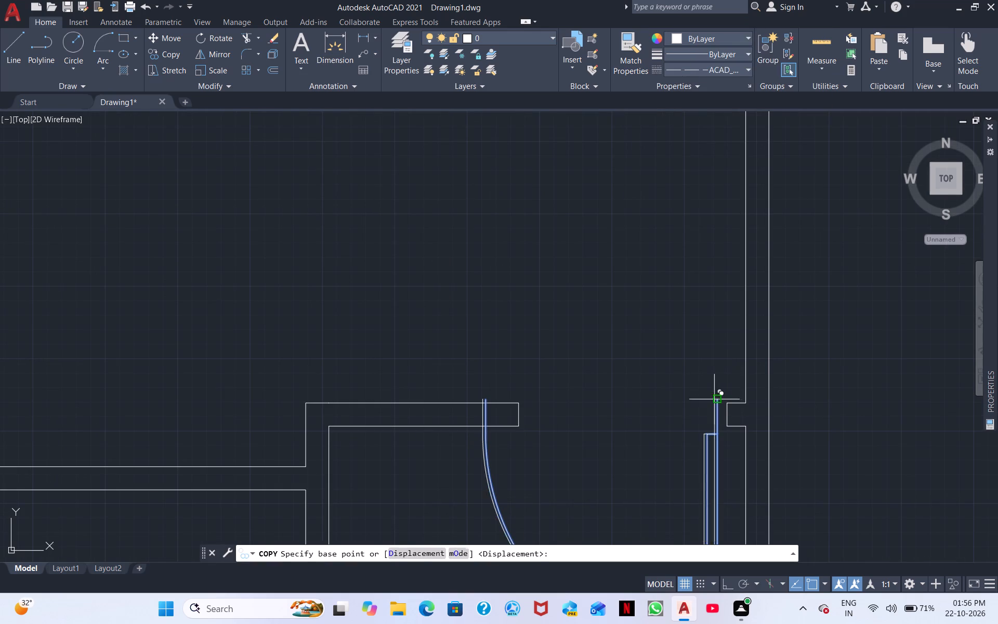
middle_click_drag(388, 217, 784, 300)
scroll(780, 303, "down", 2)
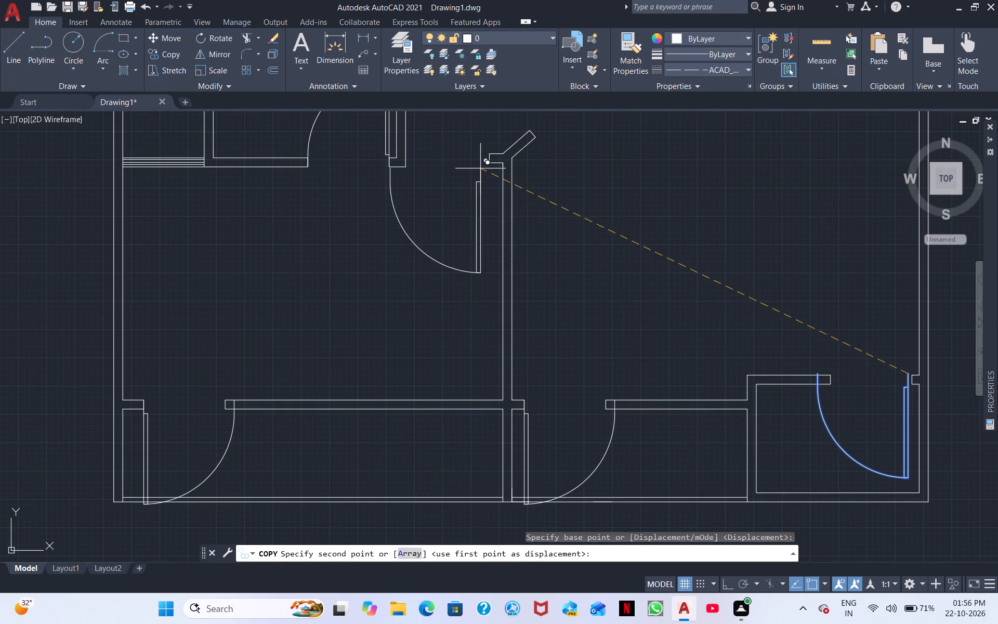
scroll(483, 166, "up", 4)
middle_click_drag(484, 169, 493, 306)
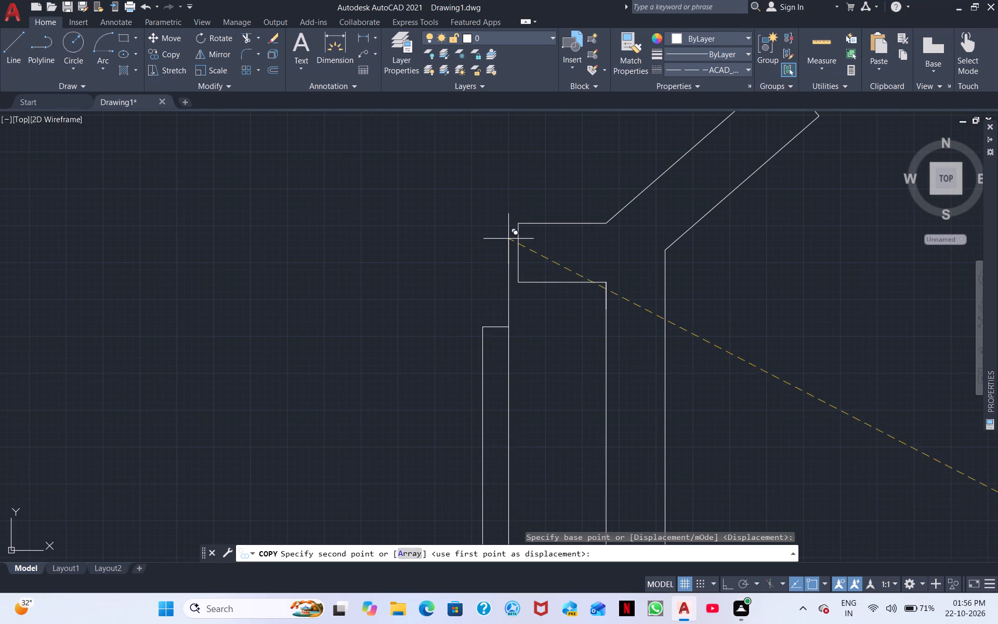
left_click(517, 226)
scroll(445, 255, "down", 3)
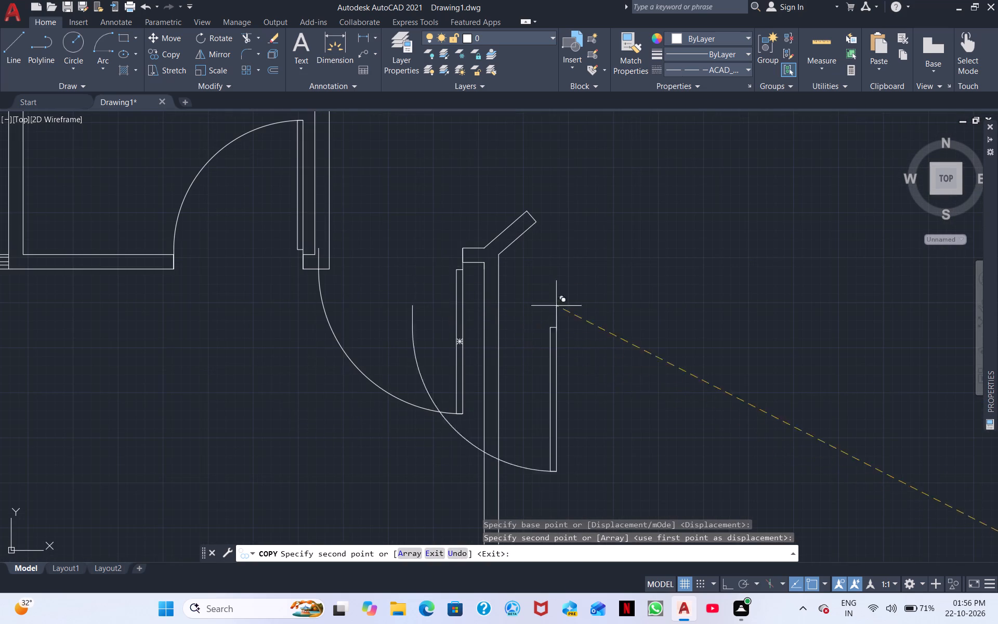
right_click(682, 300)
left_click(716, 323)
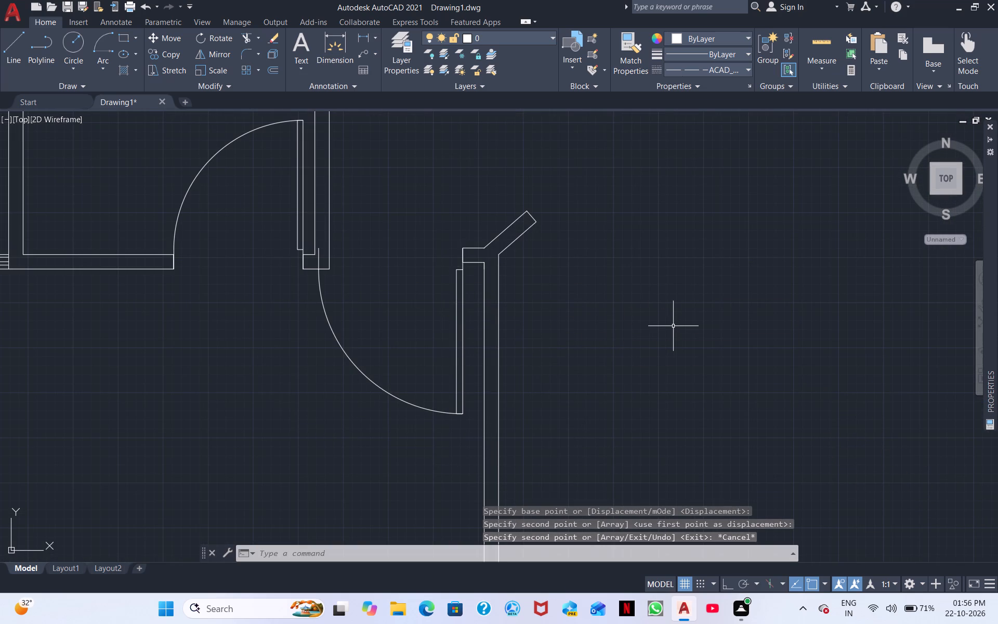
Examine the new plan against the labelled plan for openings that still need doors.
scroll(671, 326, "down", 2)
scroll(571, 327, "down", 1)
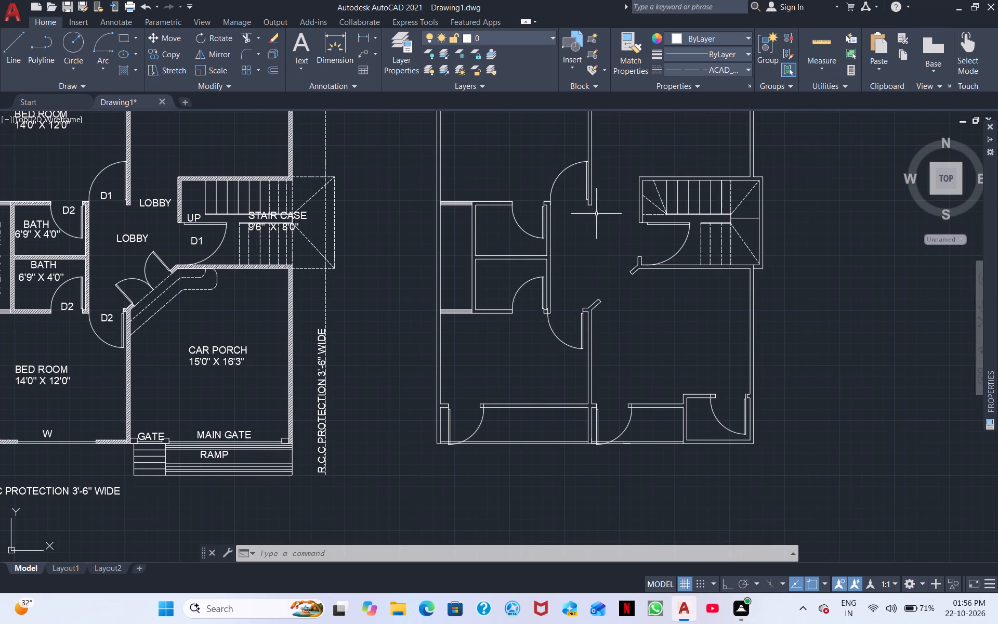
middle_click_drag(594, 206, 592, 289)
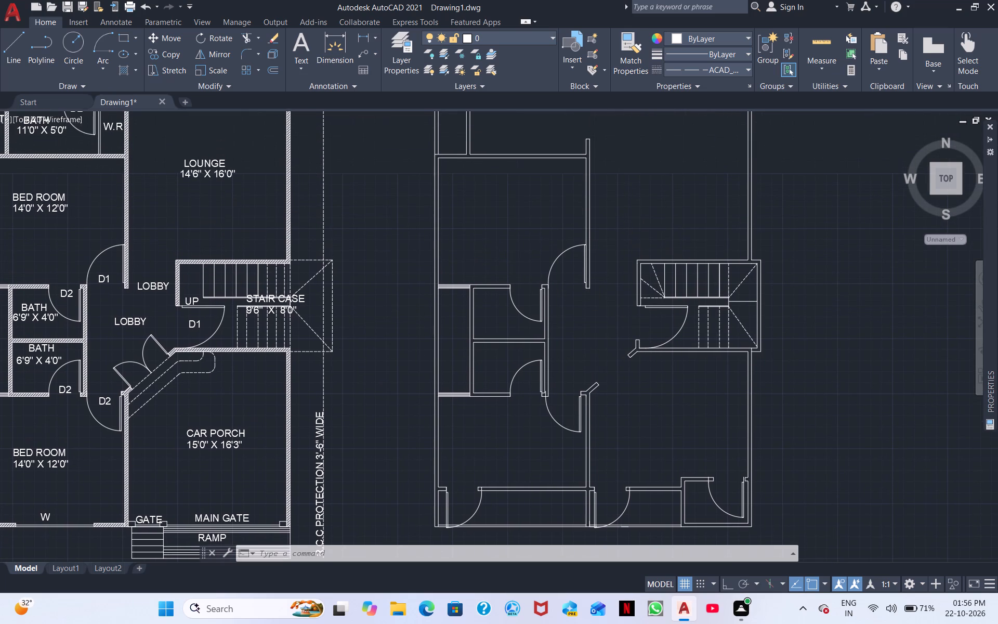
middle_click_drag(556, 243, 537, 358)
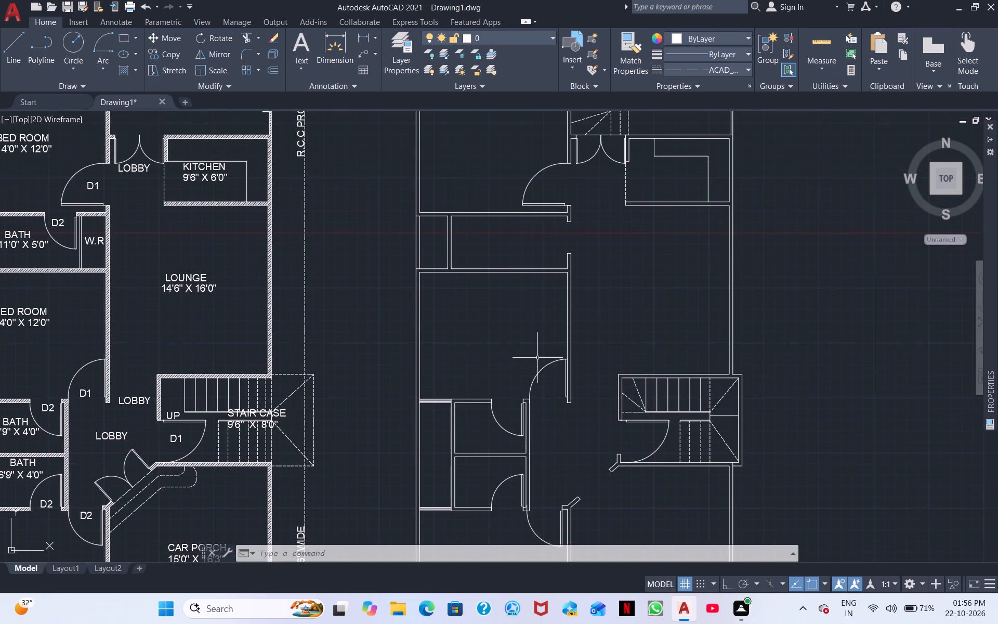
middle_click_drag(511, 302, 613, 304)
scroll(614, 304, "down", 1)
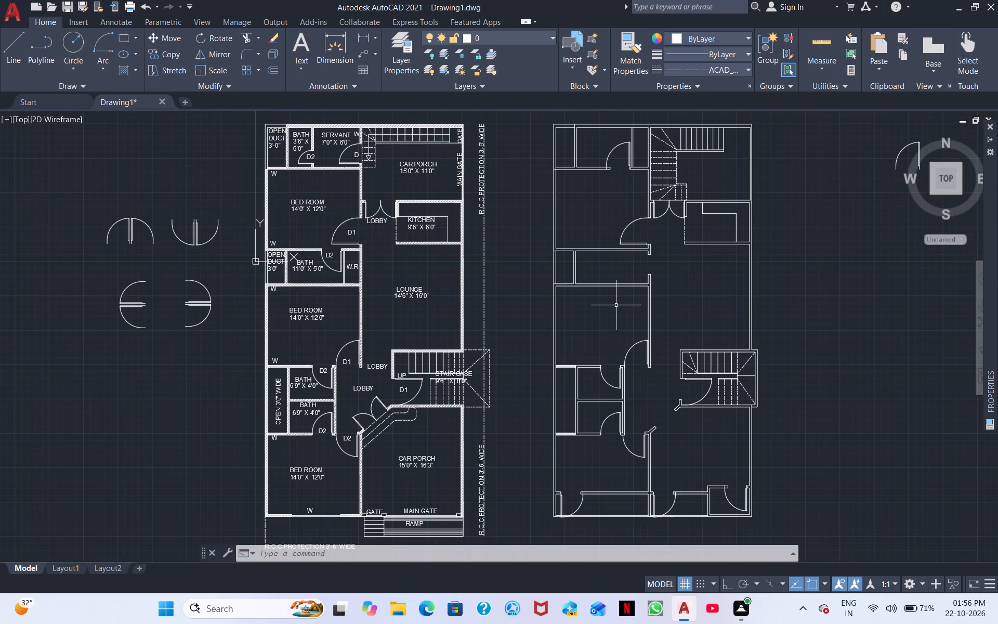
scroll(599, 321, "down", 1)
scroll(493, 332, "up", 1)
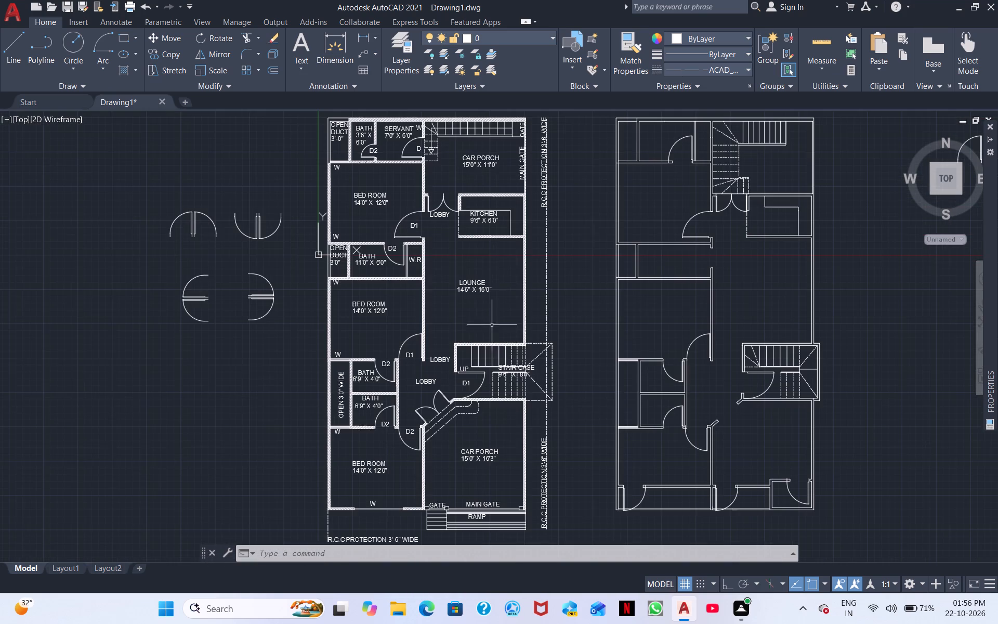
scroll(474, 284, "down", 1)
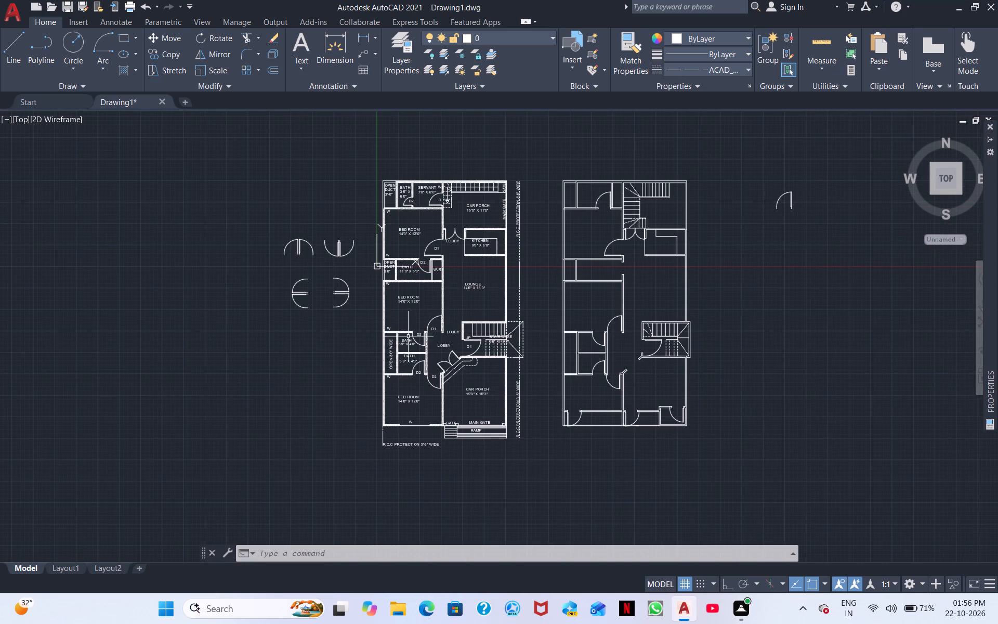
Copy the loose leftward-opening door with its arc below the leaf to the lower lounge-side wall-end corner of the upper bath's opening in the new plan.
middle_click_drag(408, 336, 511, 337)
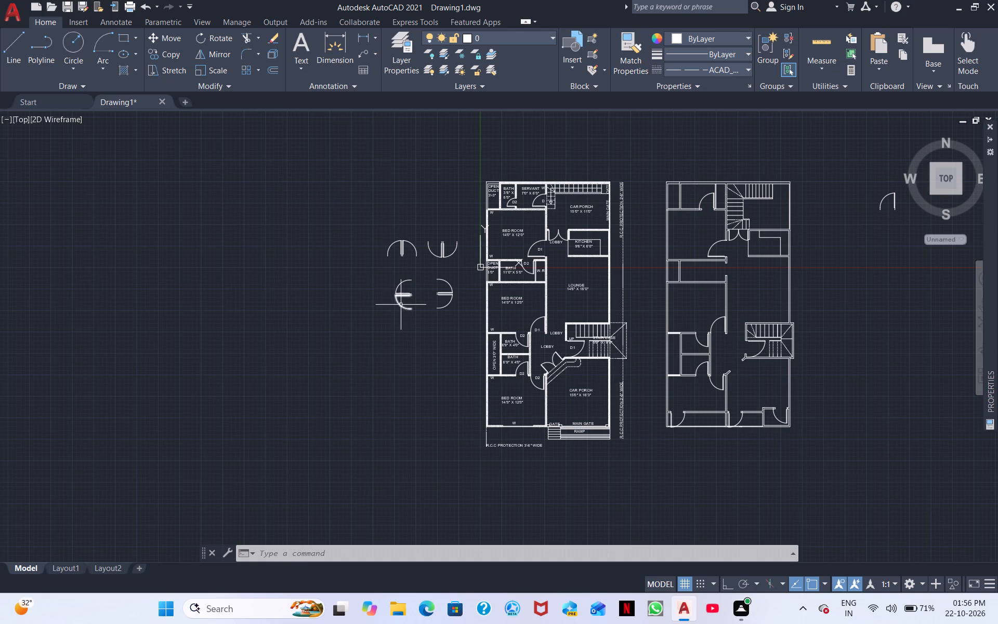
left_click(401, 305)
right_click(403, 313)
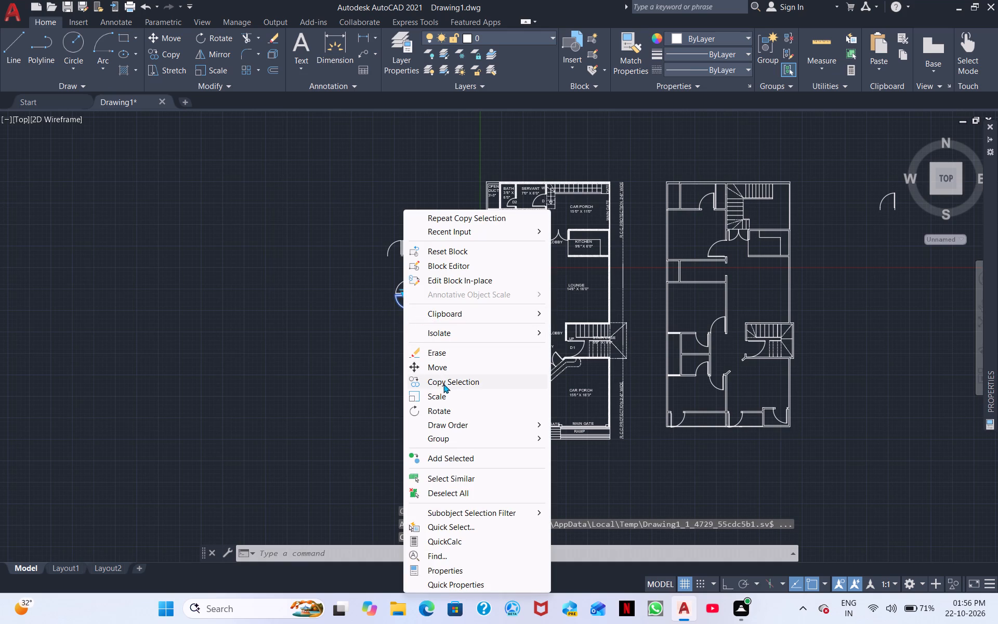
left_click(444, 383)
scroll(386, 345, "up", 4)
middle_click_drag(406, 326, 244, 444)
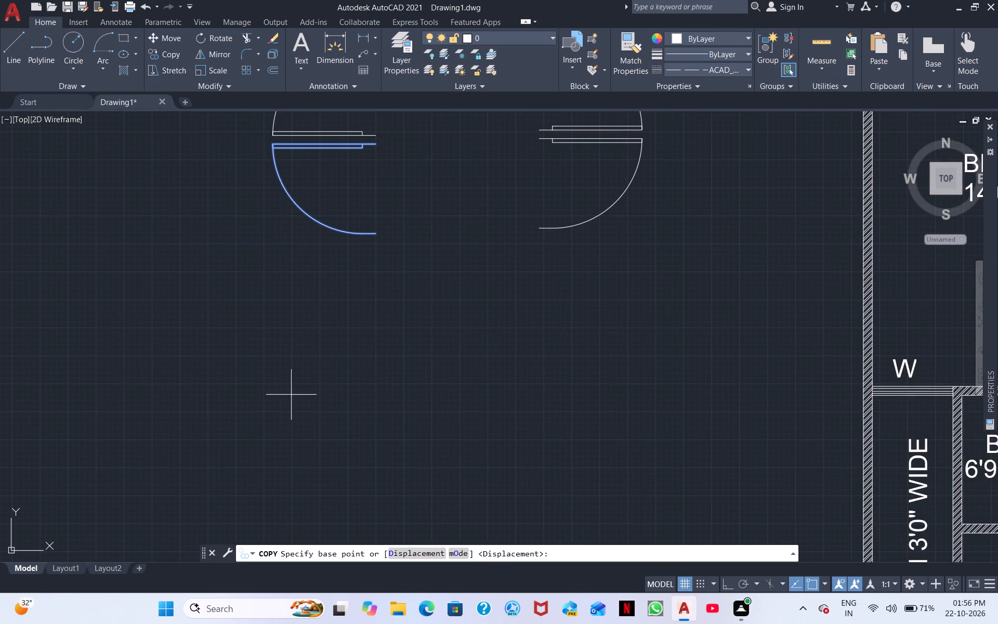
scroll(294, 383, "down", 1)
left_click(348, 236)
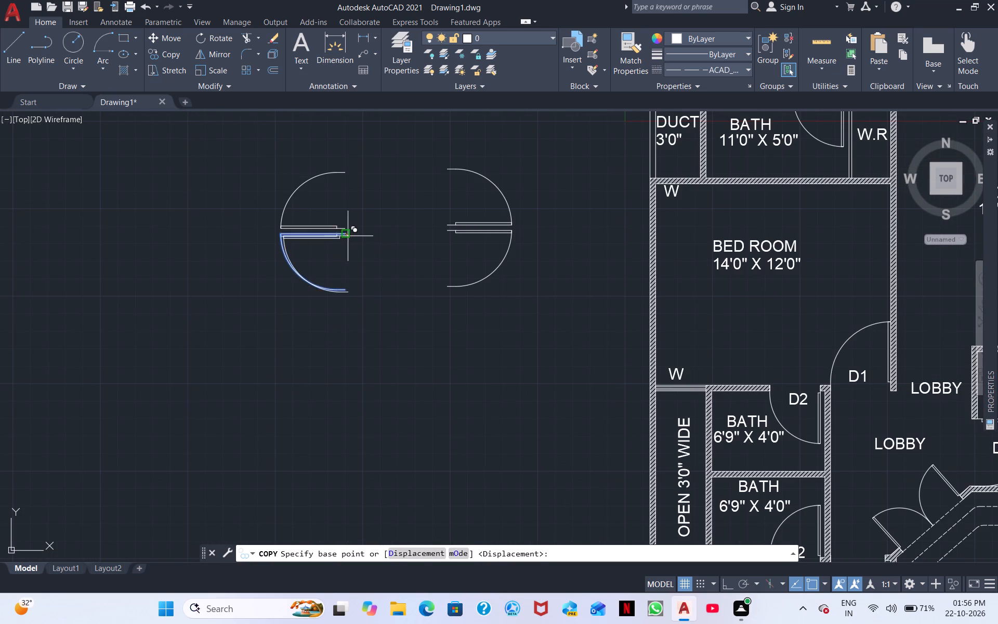
scroll(445, 282, "down", 3)
middle_click_drag(591, 340, 427, 352)
scroll(432, 344, "up", 2)
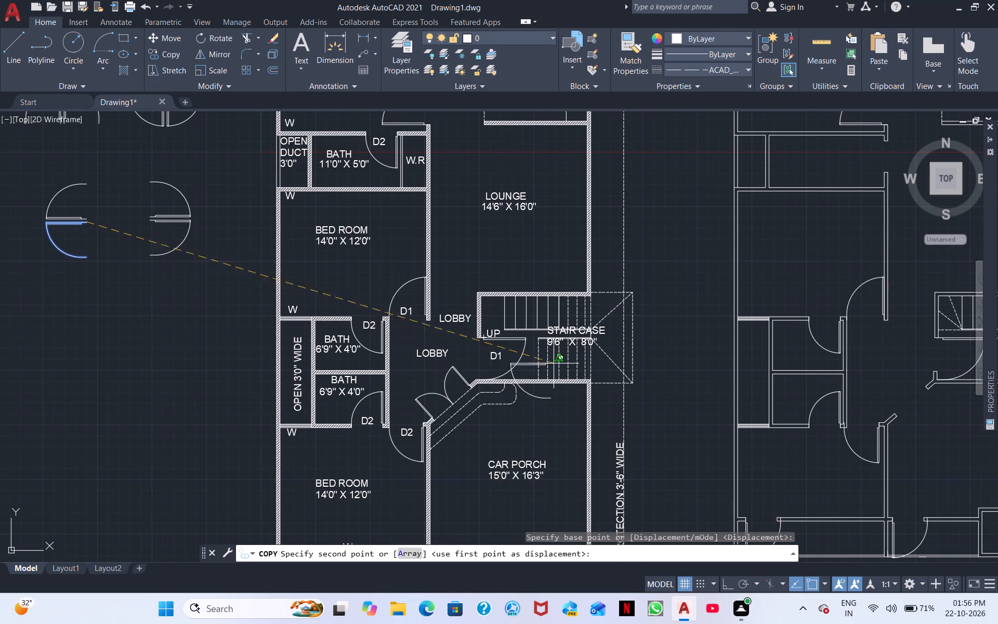
middle_click_drag(609, 382, 537, 416)
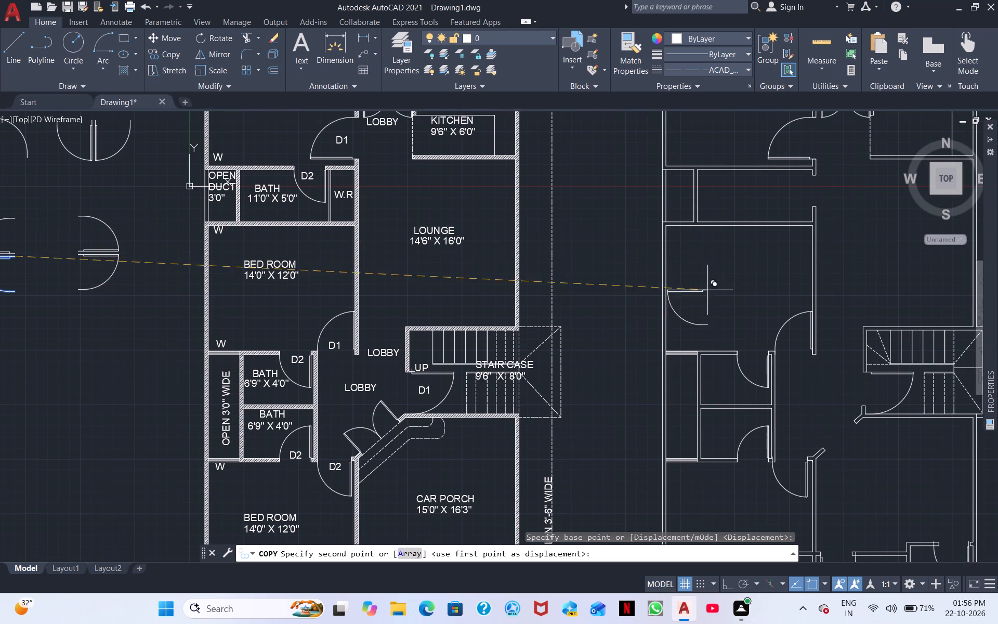
scroll(835, 186, "up", 4)
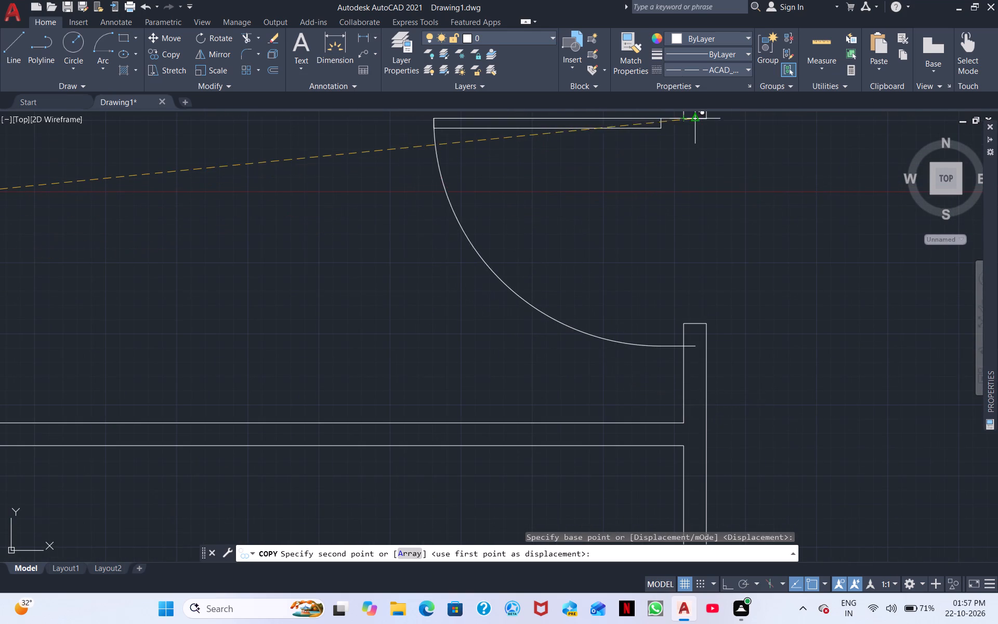
scroll(713, 123, "up", 4)
middle_click_drag(693, 160, 646, 326)
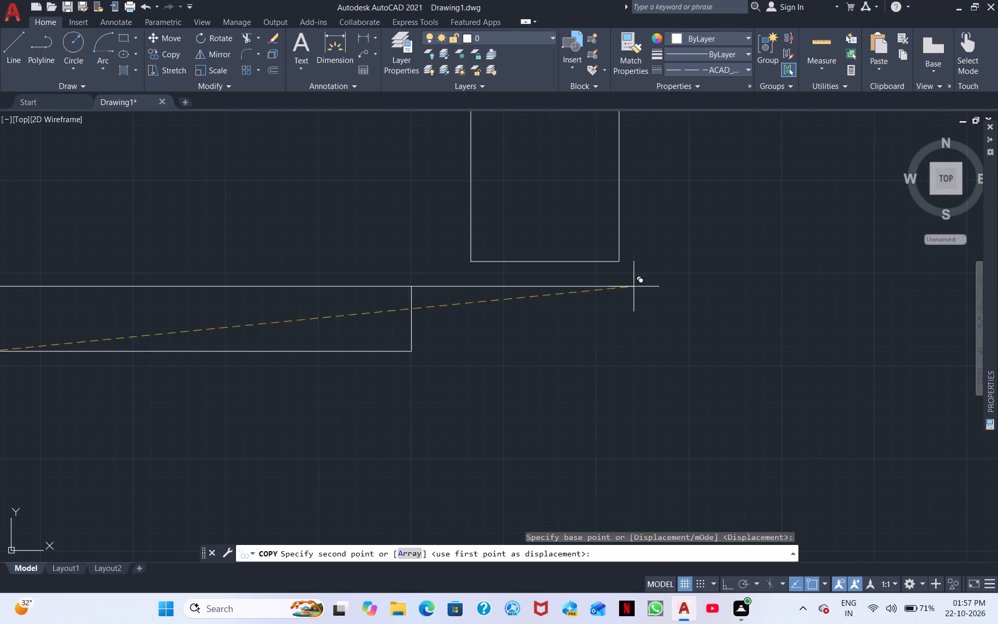
left_click(621, 261)
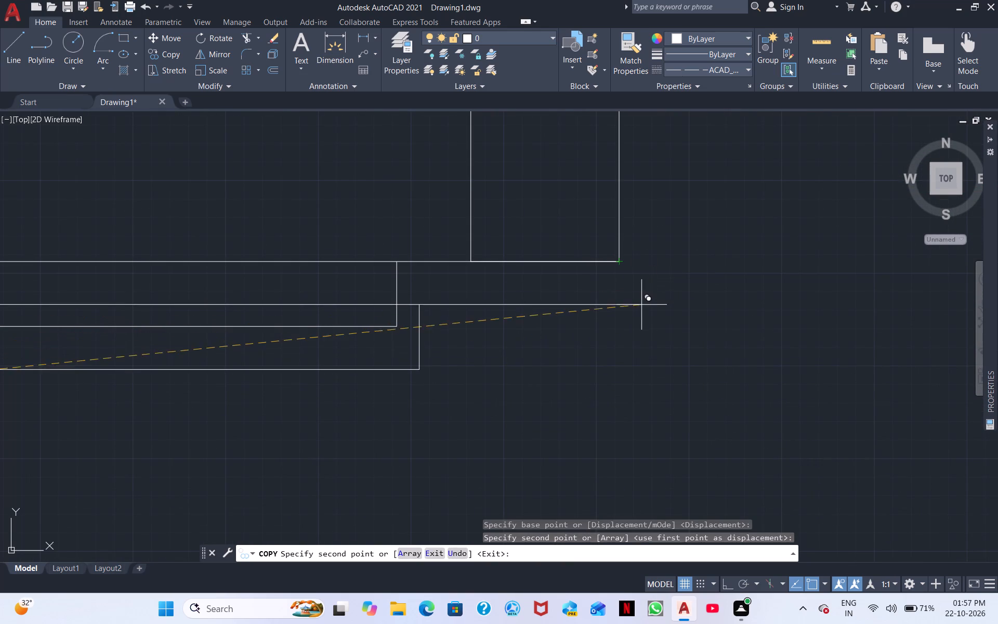
right_click(697, 306)
left_click(752, 329)
Copy the new plan's staircase door to the empty space in the room just below the staircase.
scroll(753, 330, "down", 3)
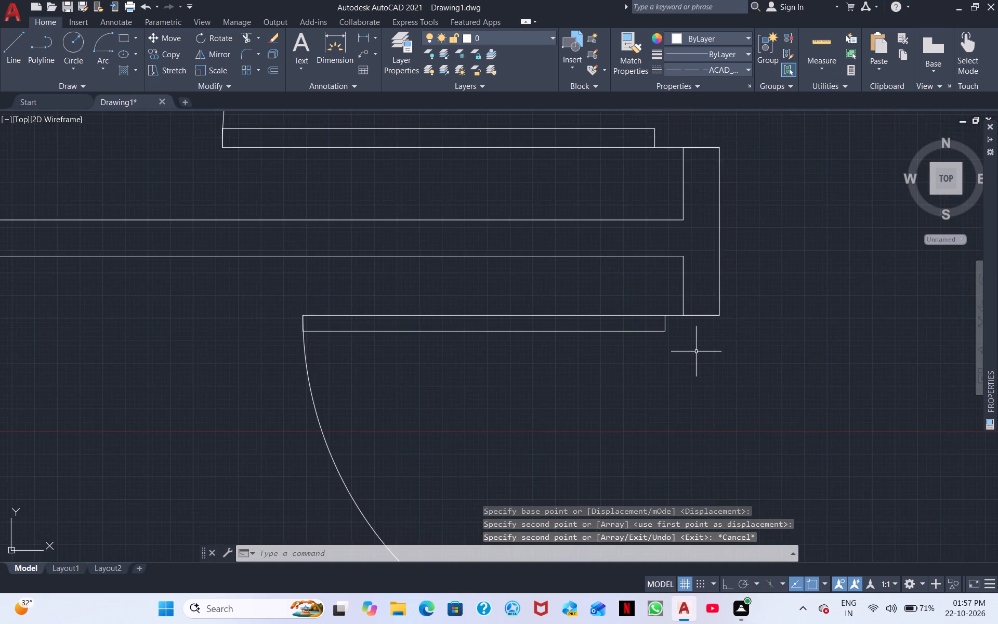
scroll(693, 353, "down", 4)
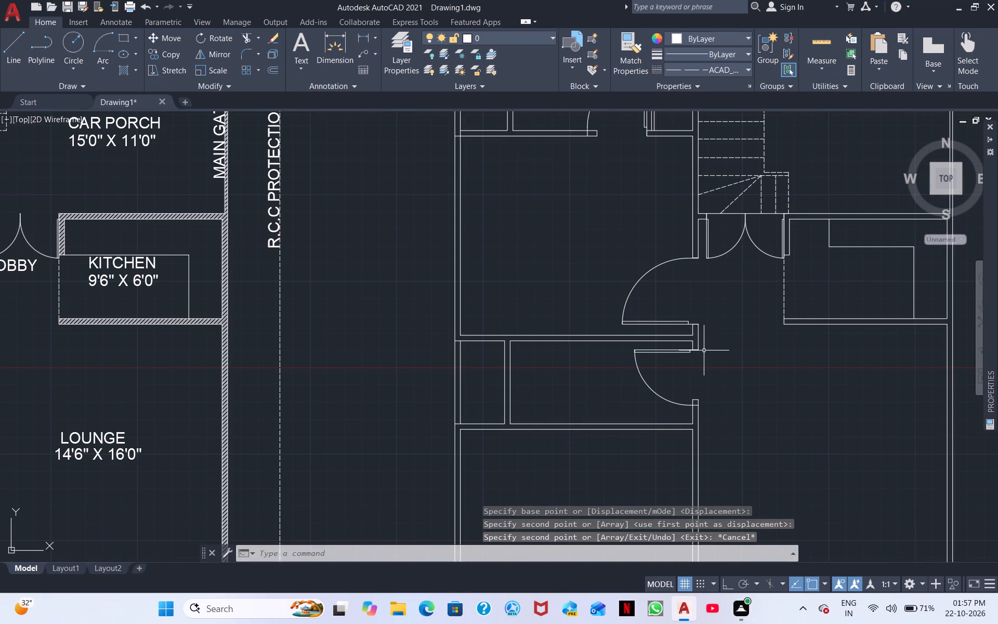
middle_click_drag(707, 412, 750, 301)
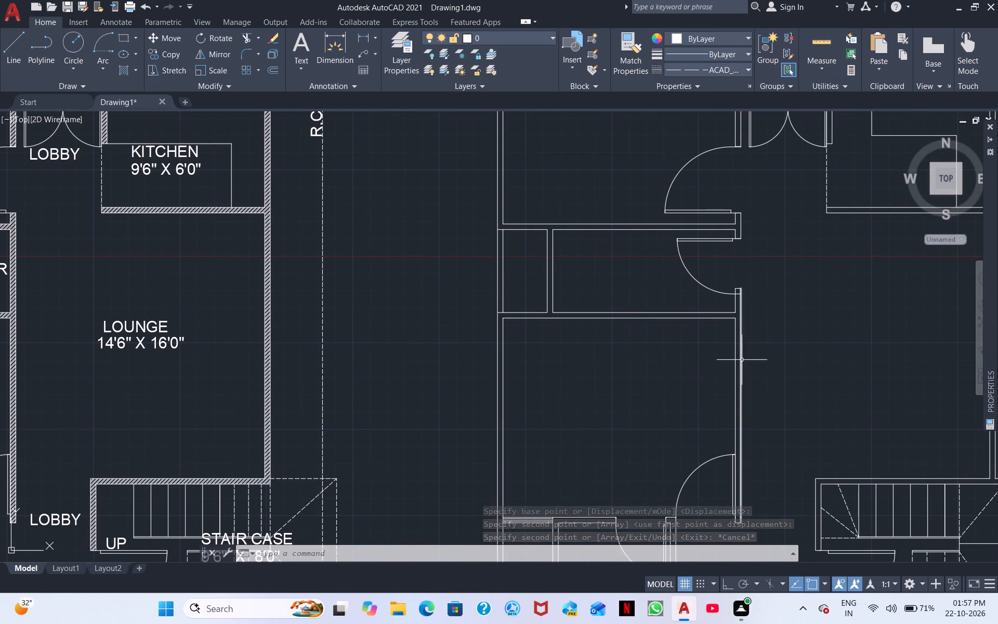
middle_click_drag(742, 360, 740, 239)
middle_click_drag(760, 356, 767, 215)
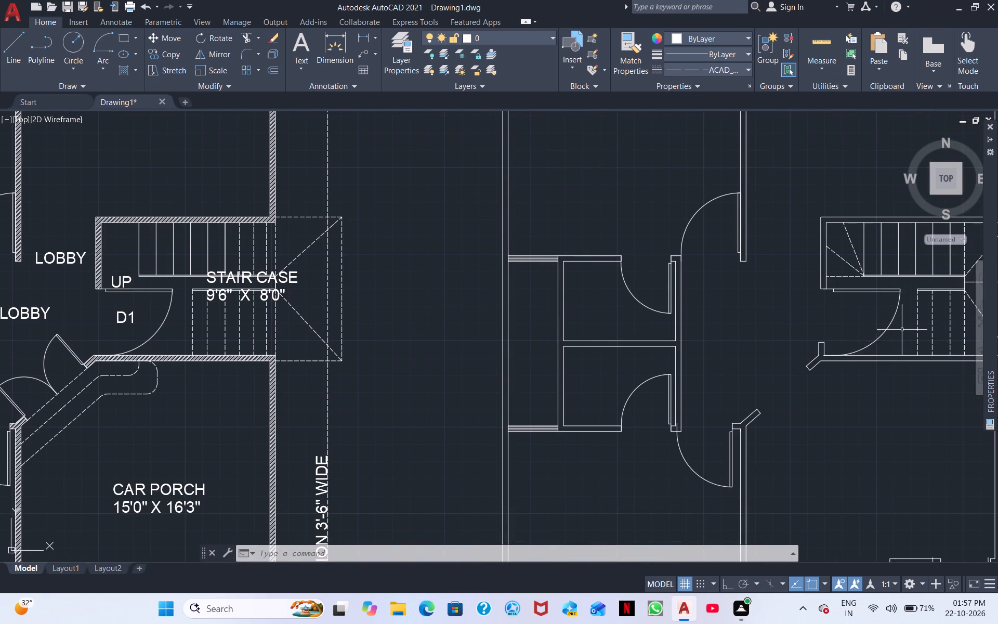
left_click(896, 330)
left_click(887, 322)
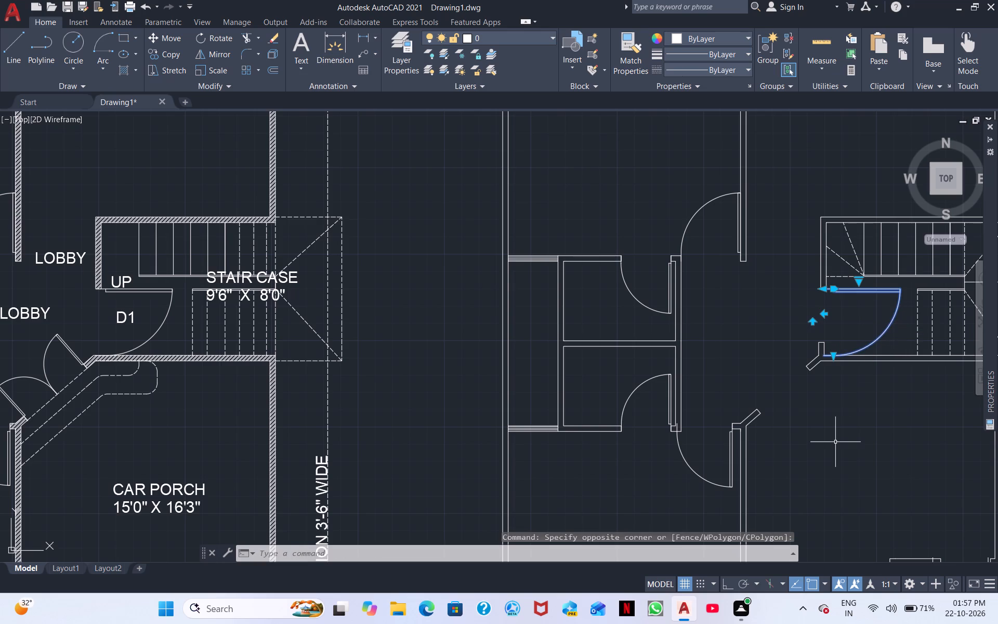
right_click(835, 444)
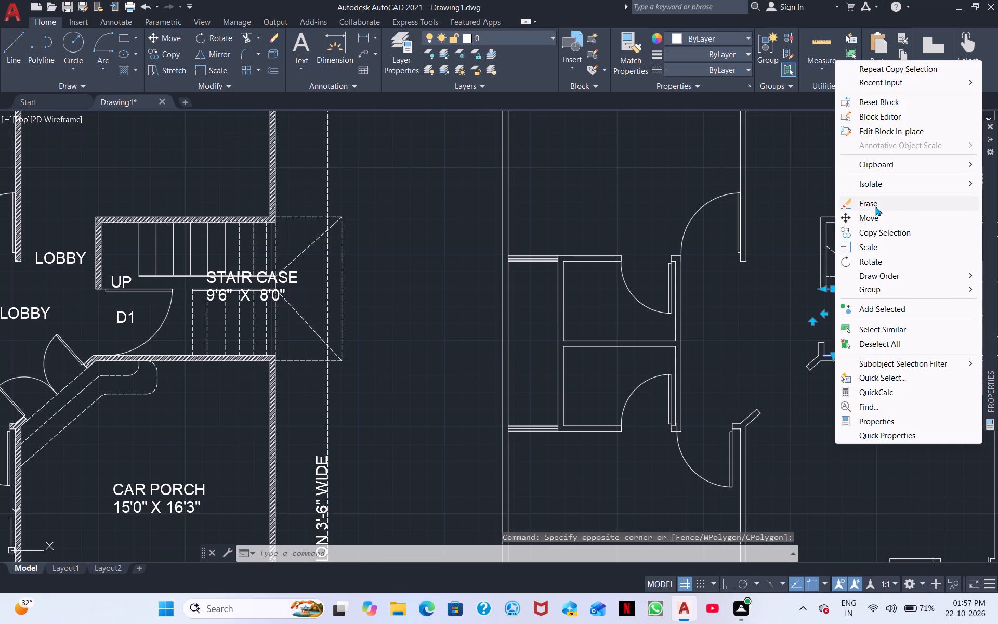
left_click(877, 233)
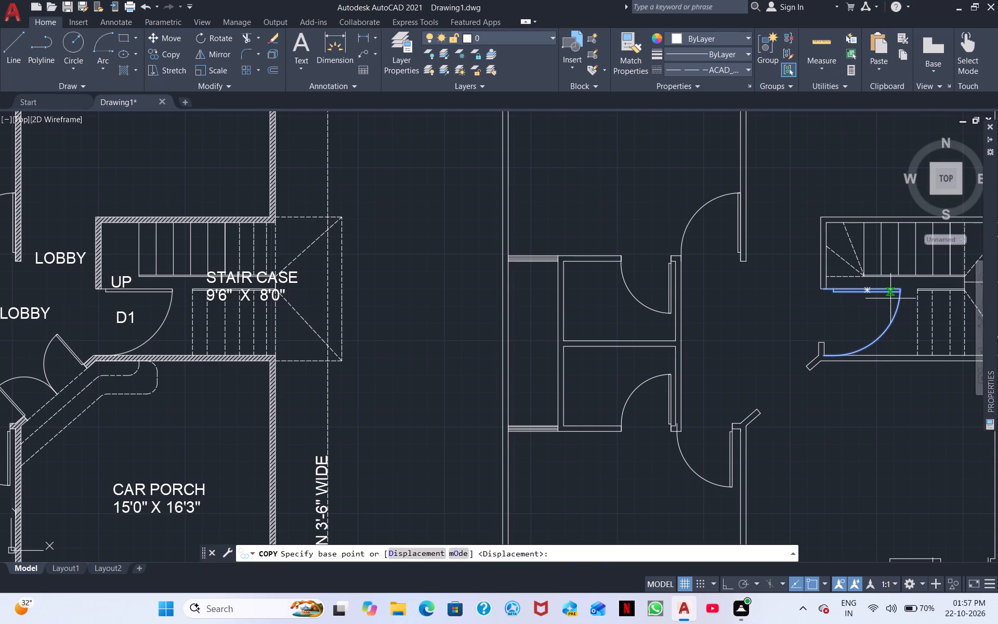
left_click(891, 298)
left_click(887, 421)
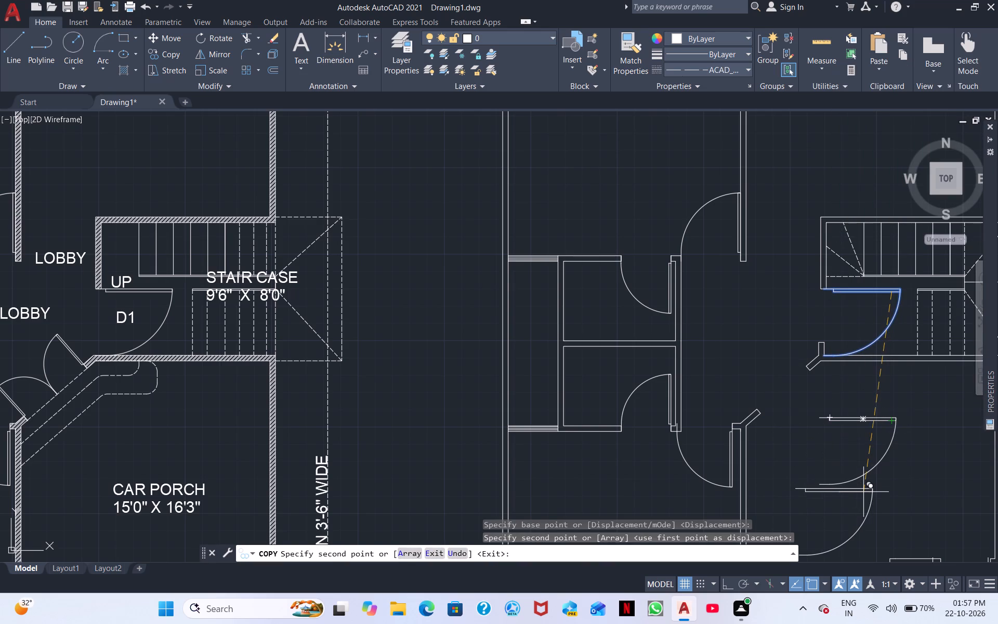
right_click(863, 492)
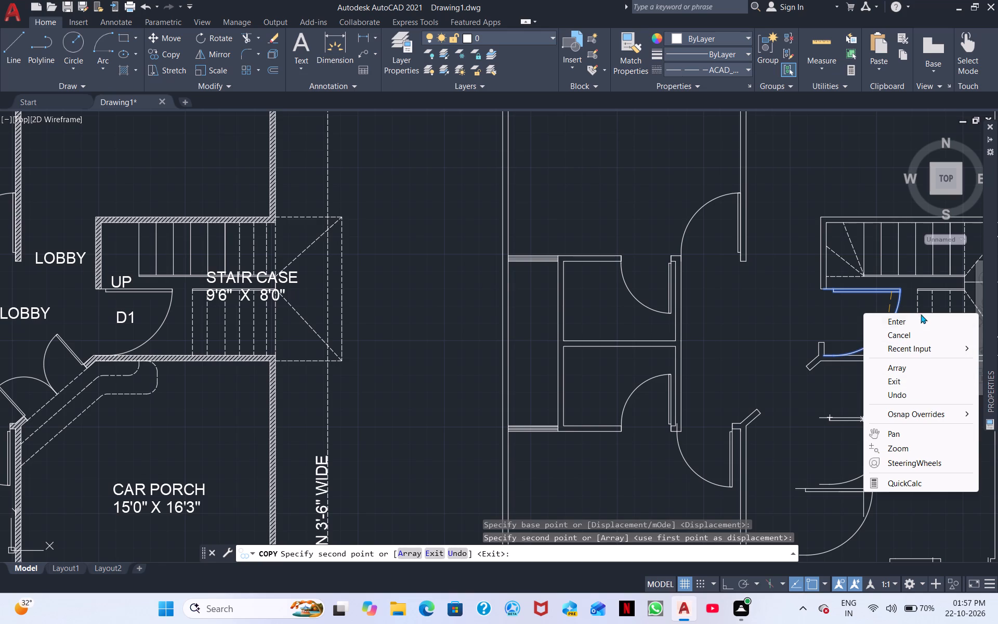
left_click(912, 332)
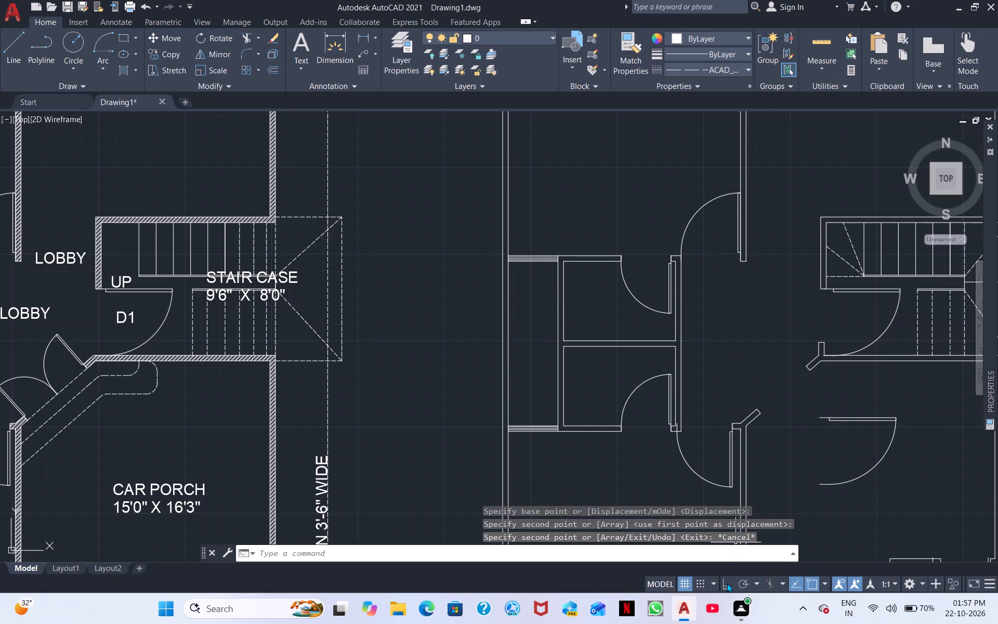
Rotate the loose door copy below the staircase about its hinge end by about 294 degrees.
left_click(727, 583)
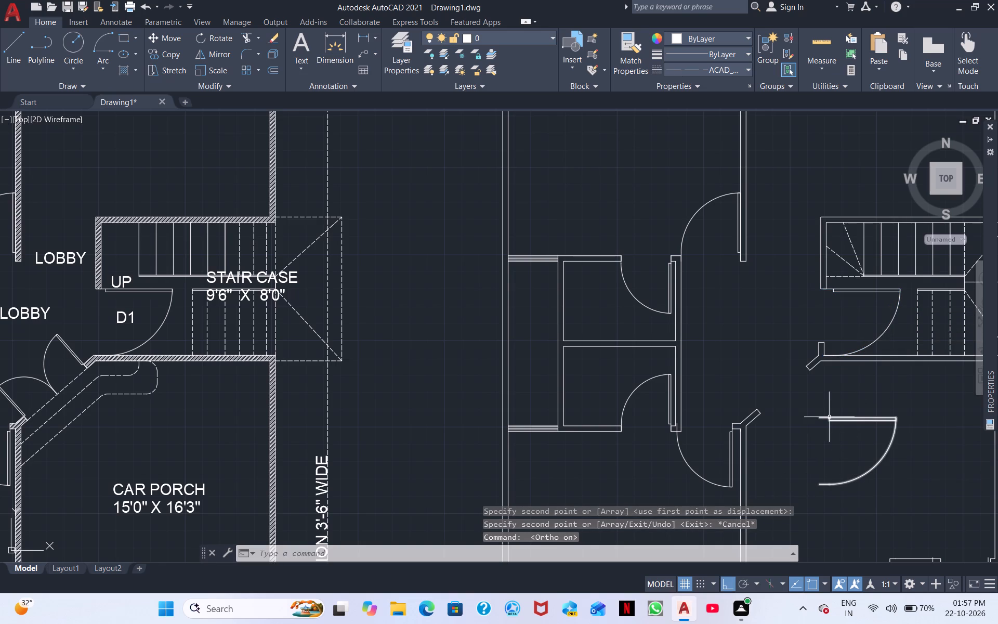
right_click(825, 453)
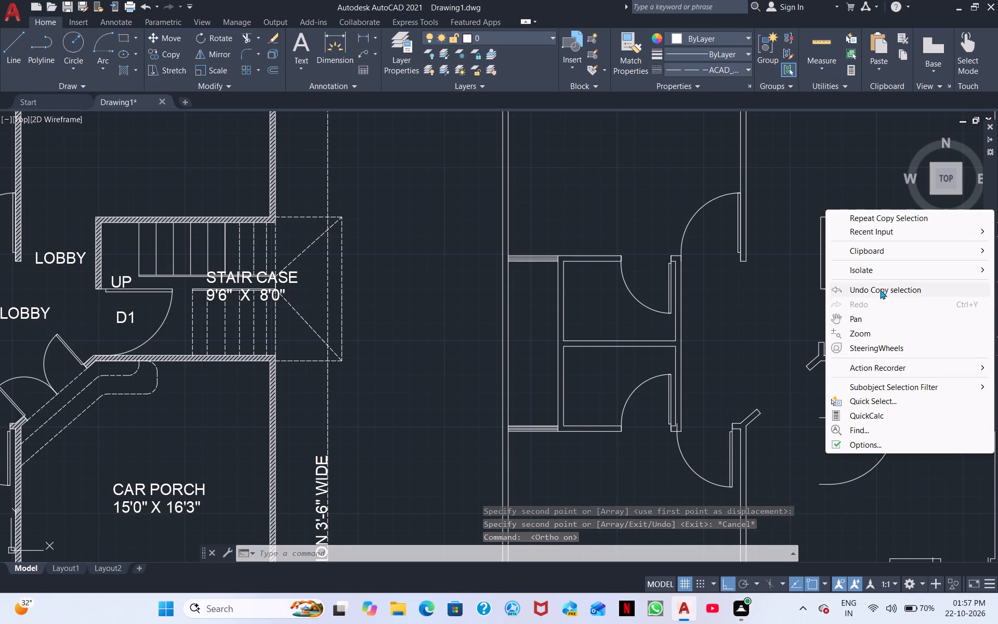
left_click(786, 363)
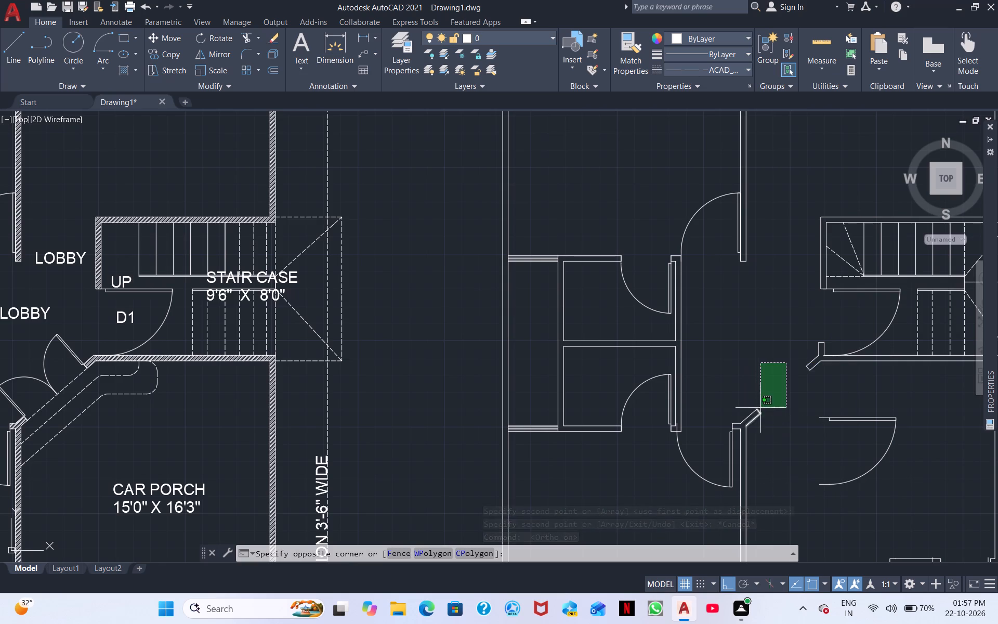
left_click(780, 398)
left_click(895, 490)
left_click(848, 404)
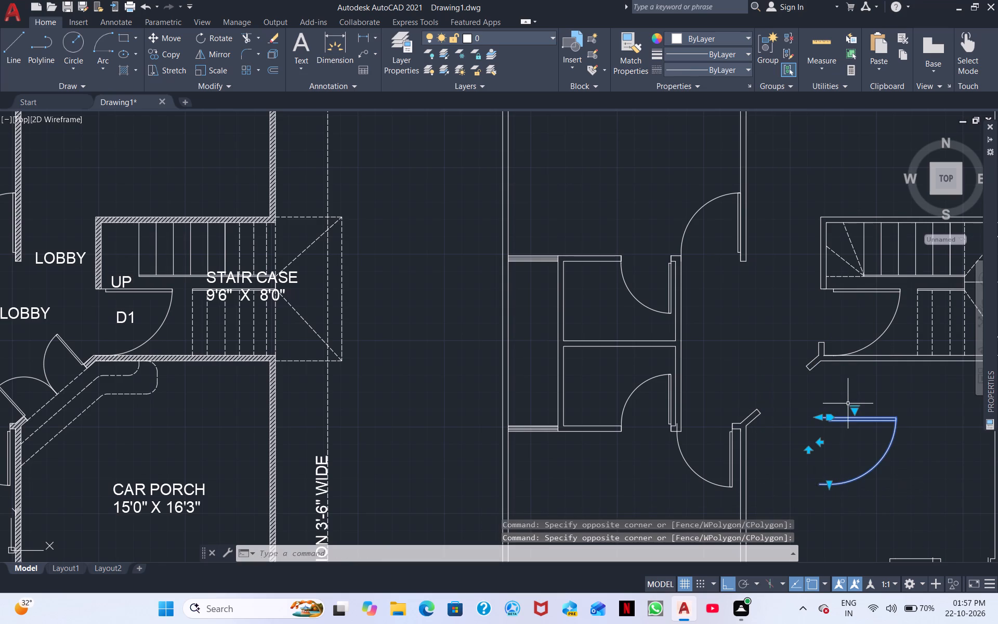
right_click(848, 404)
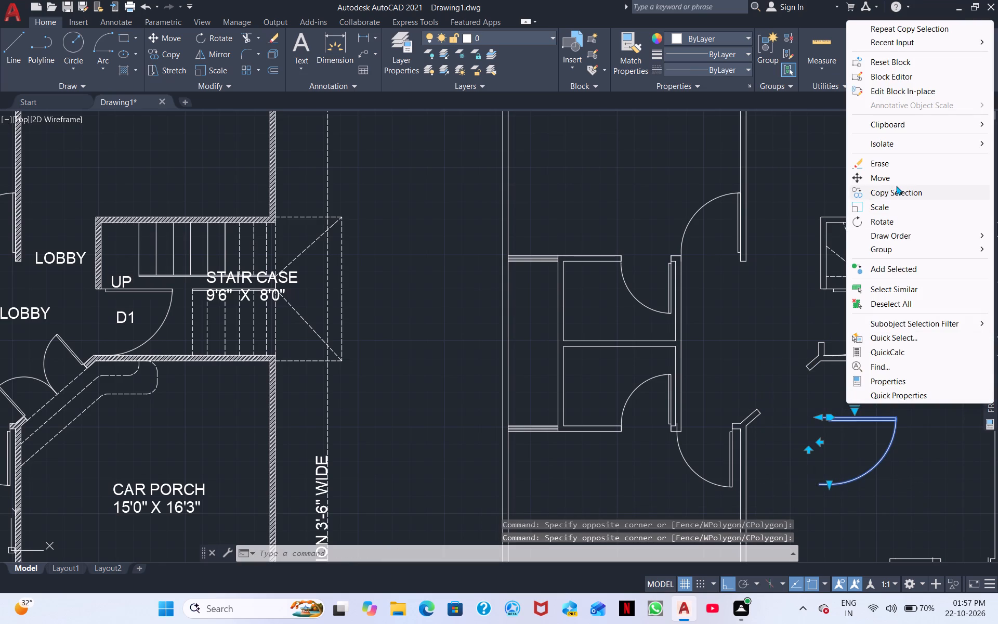
left_click(899, 225)
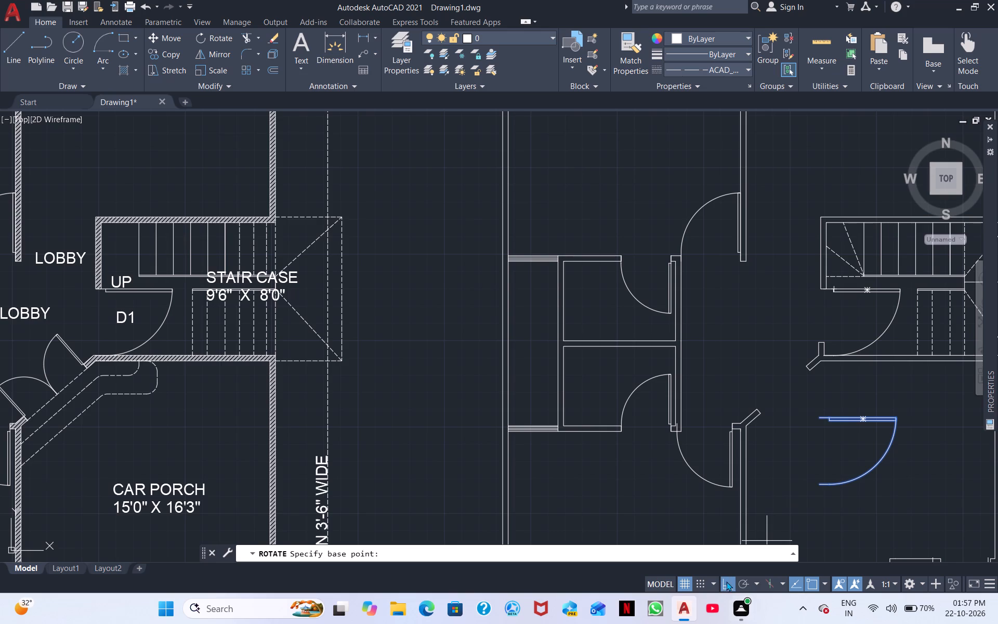
left_click(726, 581)
left_click(819, 417)
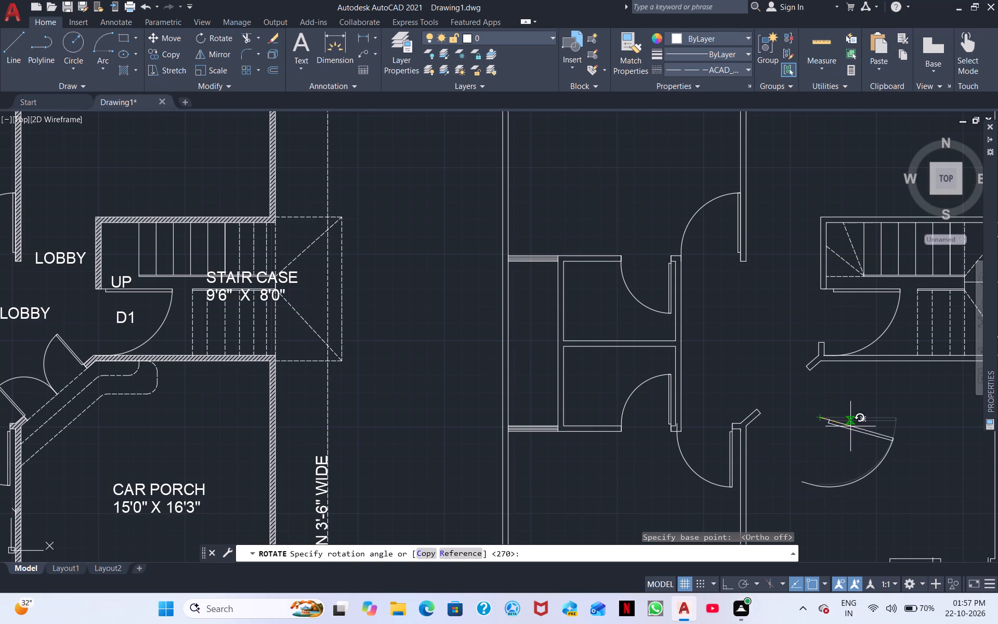
double_click(852, 490)
Move the rotated door by its hinge end to the upper end corner of the angled wall stub beside the staircase.
left_click(867, 512)
left_click(842, 457)
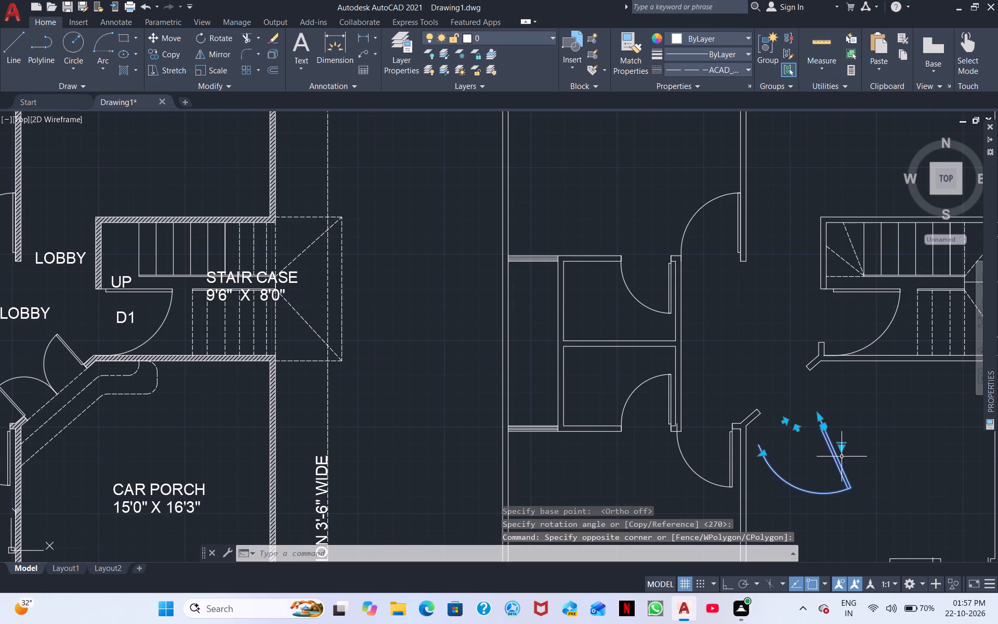
right_click(842, 457)
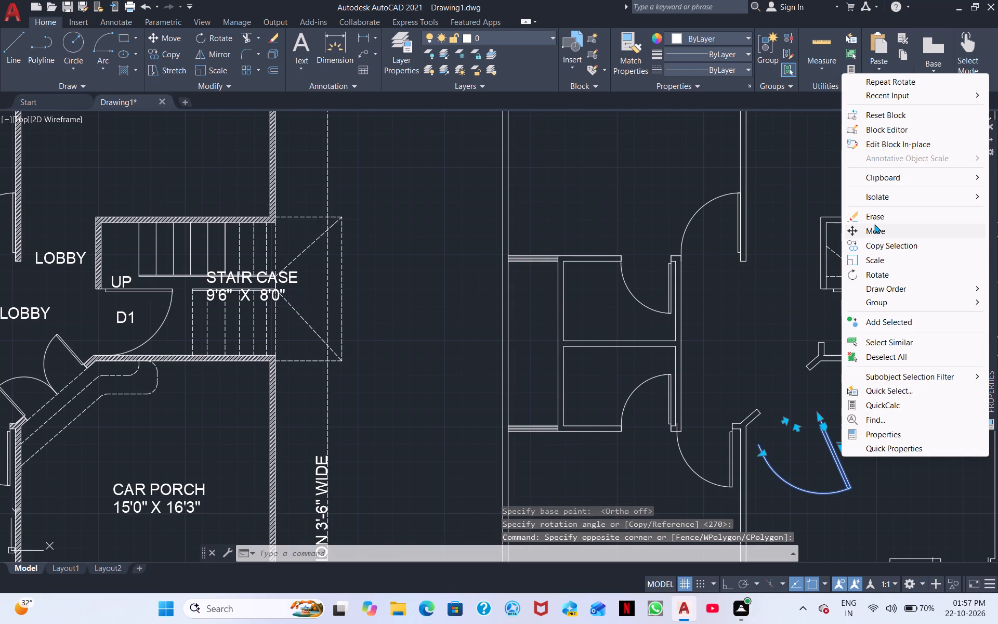
left_click(874, 224)
scroll(817, 331, "up", 2)
middle_click_drag(802, 515, 775, 373)
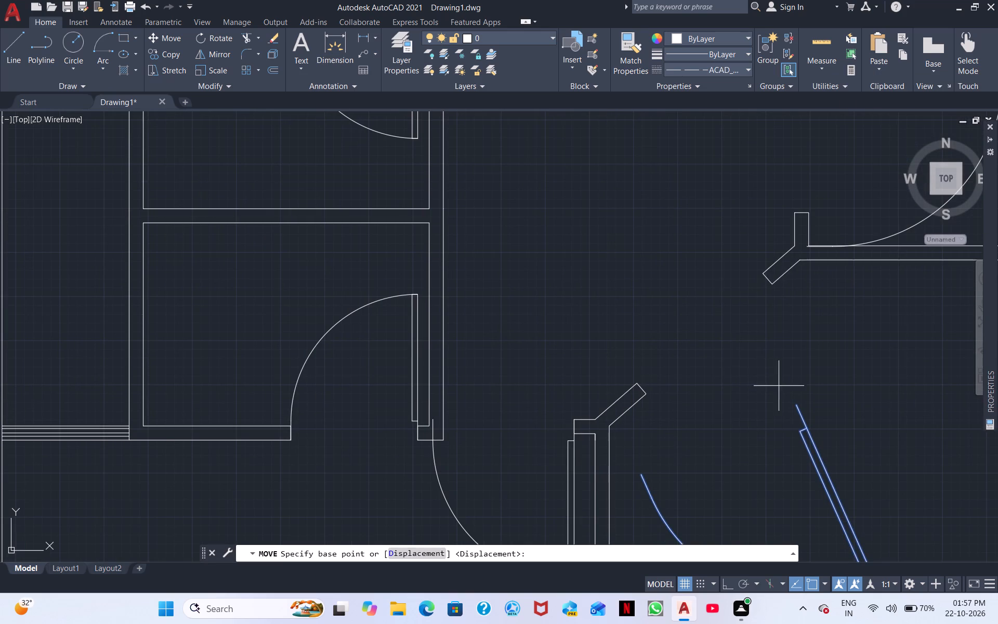
left_click(793, 402)
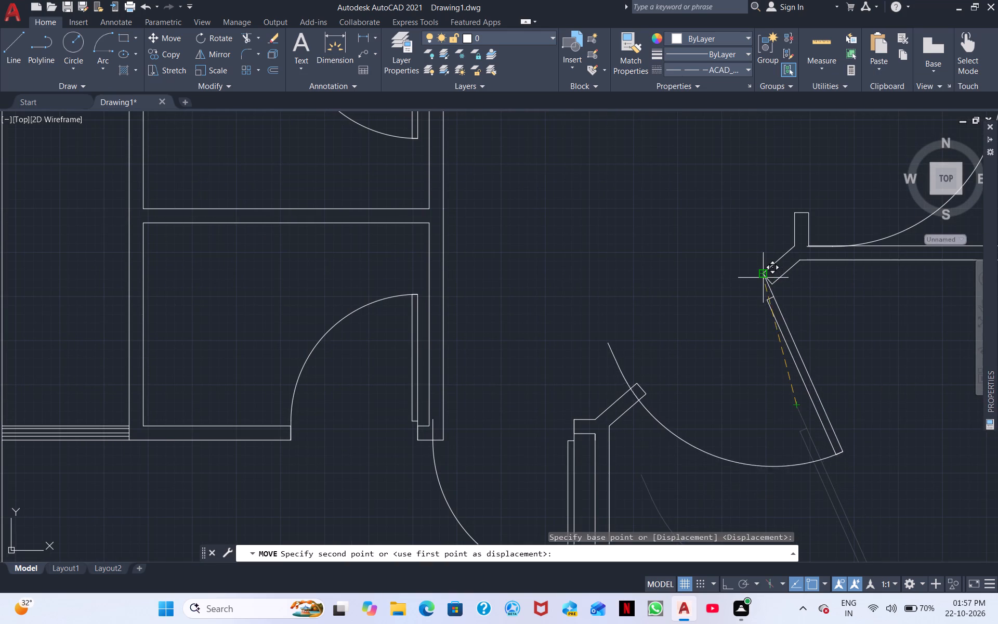
scroll(763, 278, "up", 5)
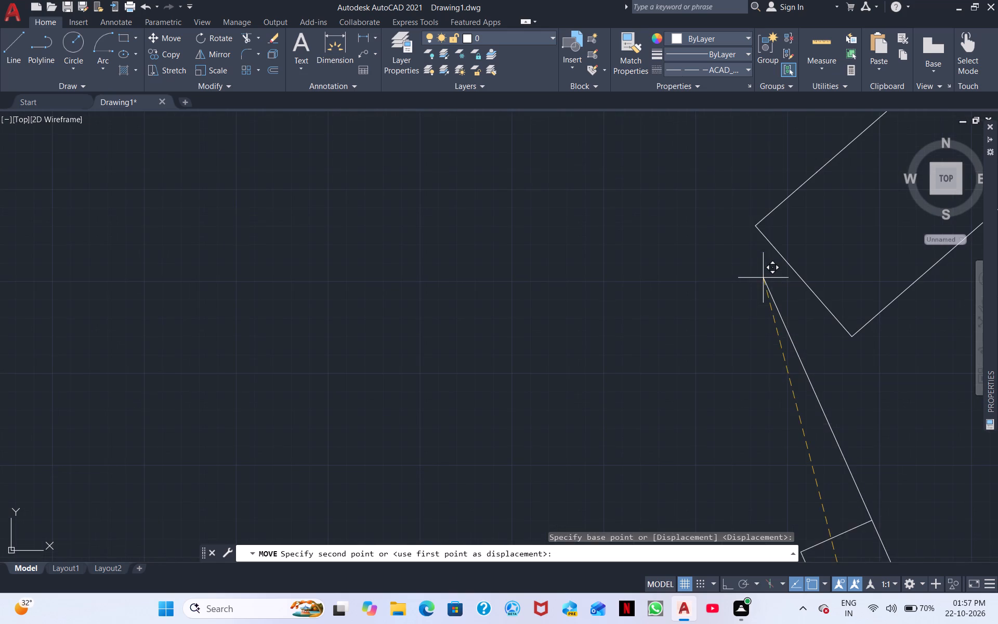
left_click(754, 225)
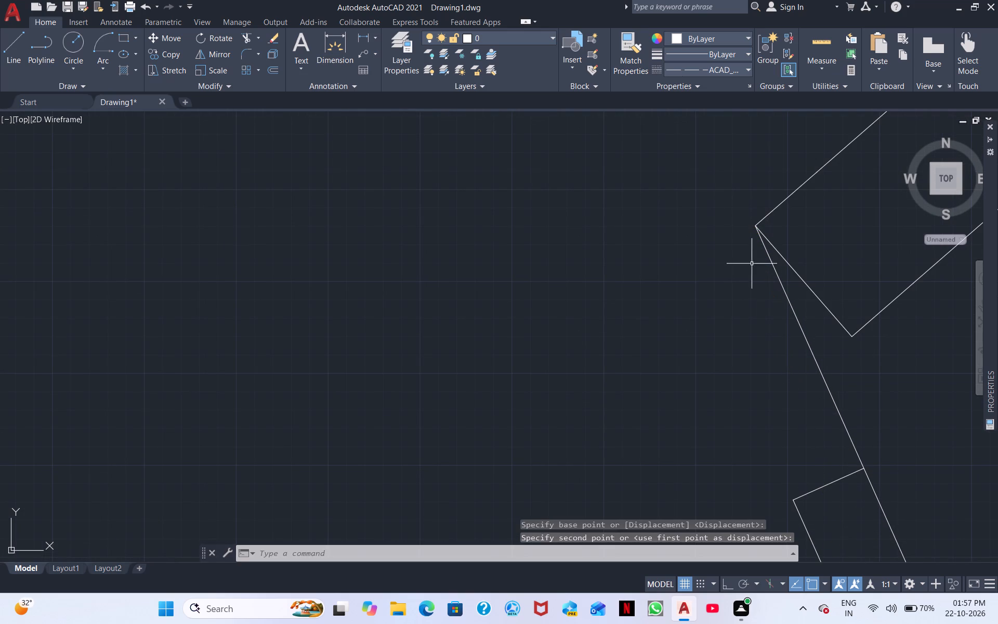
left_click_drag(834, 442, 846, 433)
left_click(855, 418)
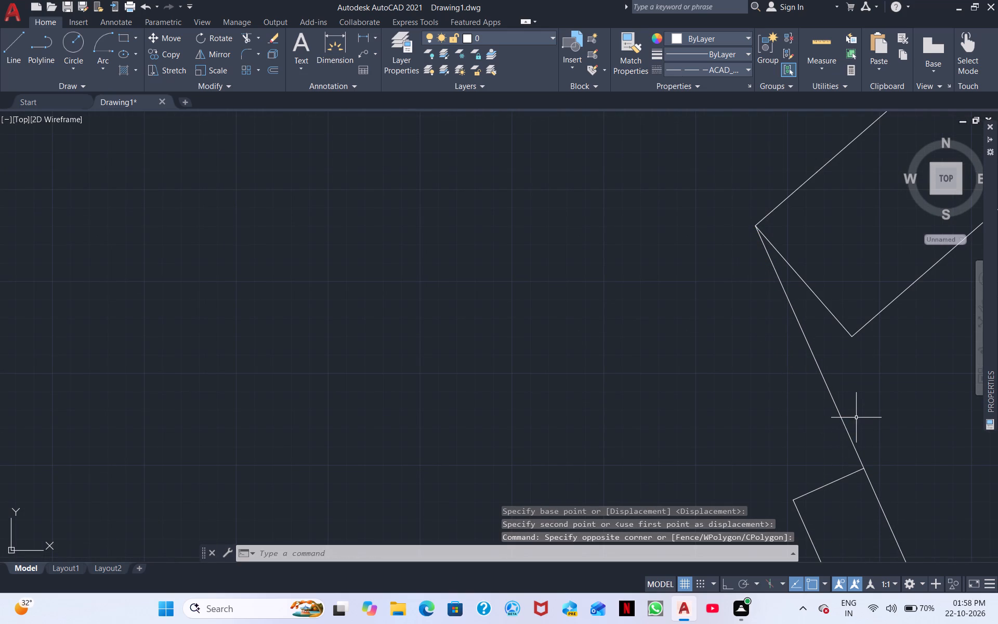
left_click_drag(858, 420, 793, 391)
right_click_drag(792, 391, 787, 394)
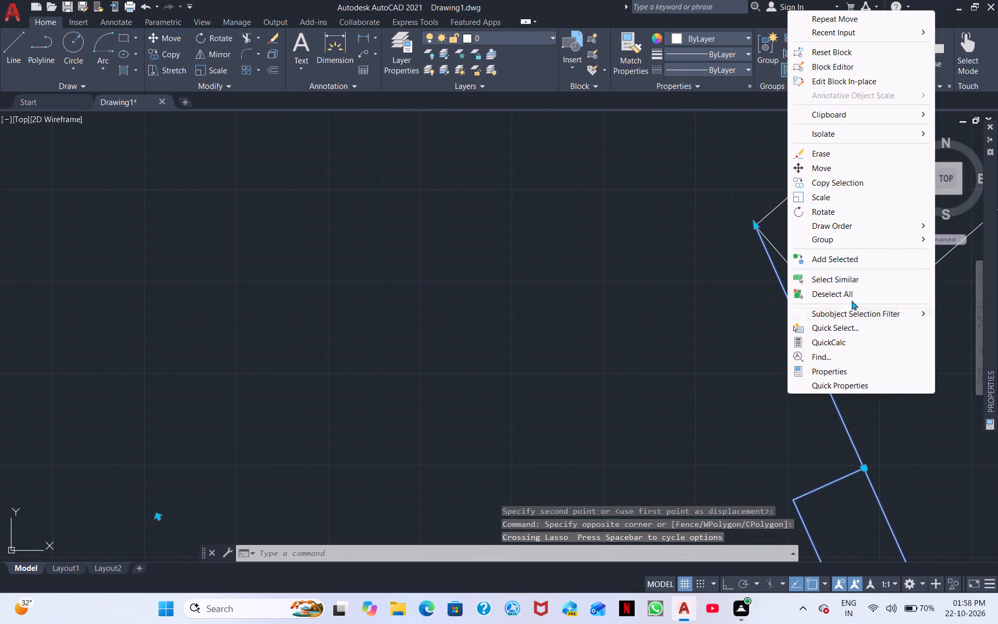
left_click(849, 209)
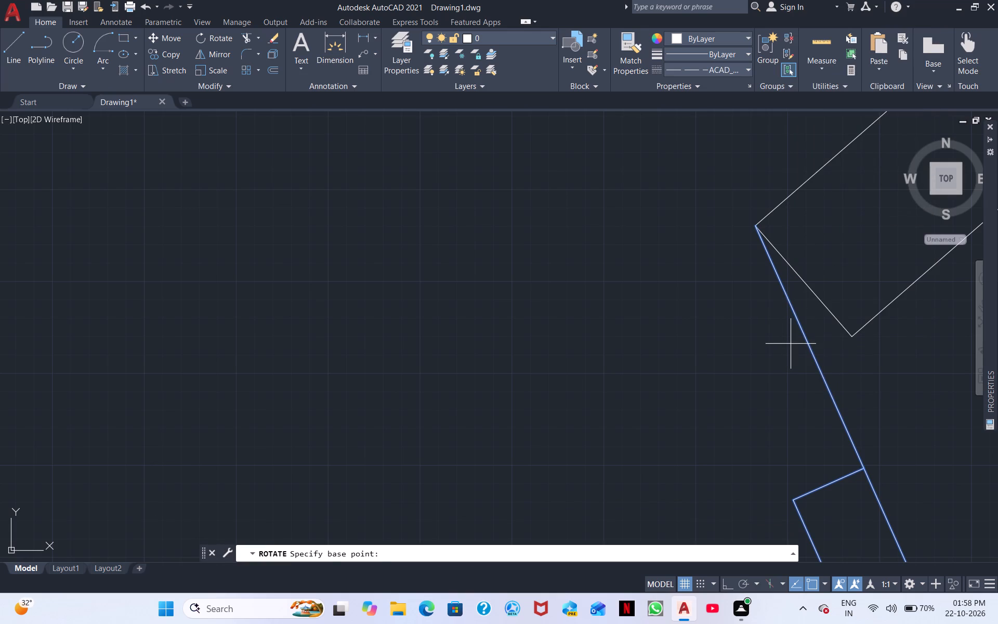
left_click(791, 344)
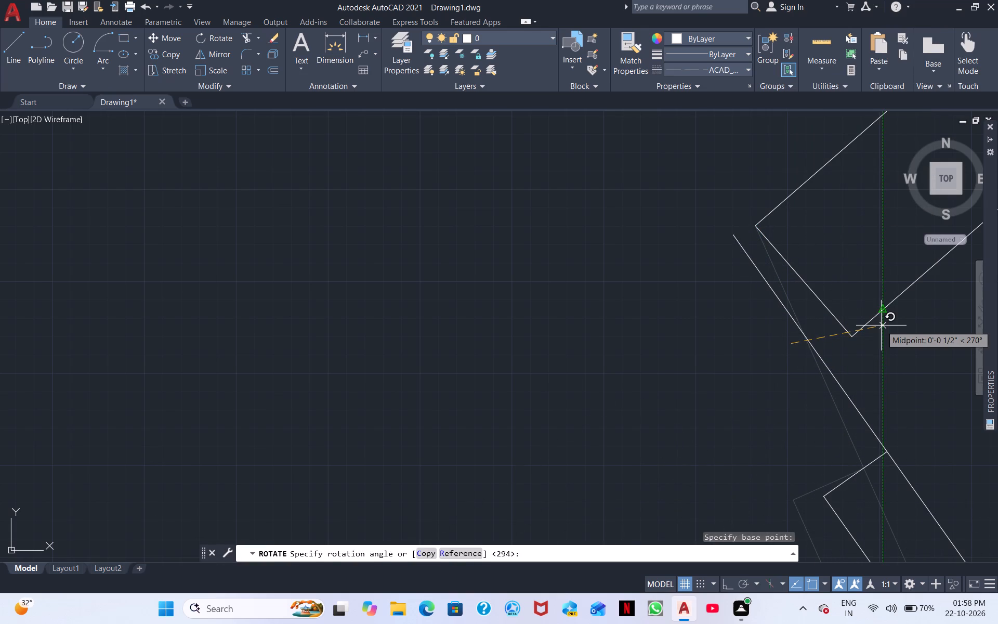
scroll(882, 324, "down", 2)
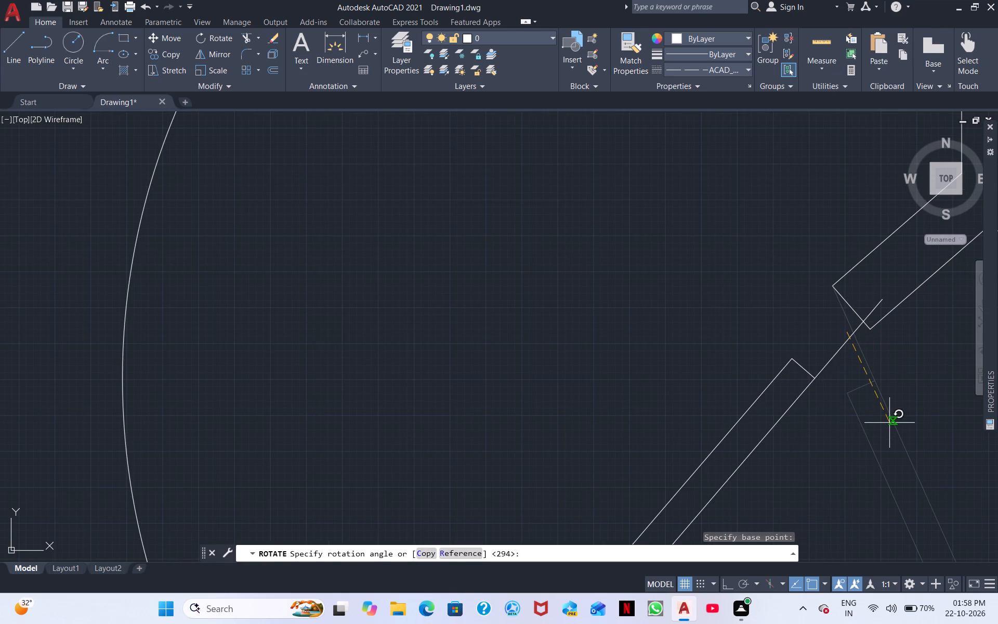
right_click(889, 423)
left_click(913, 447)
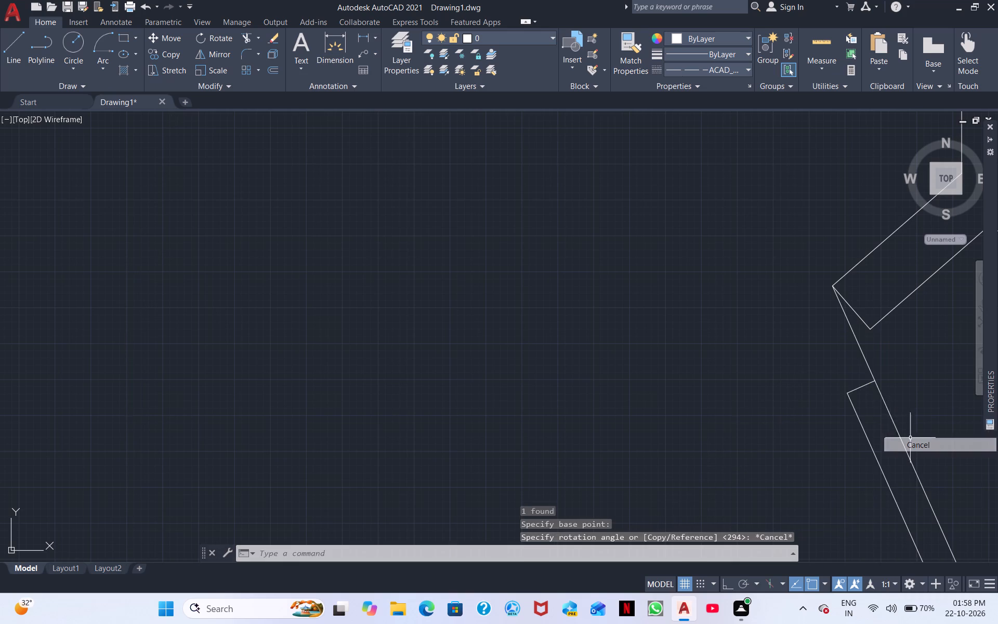
Rotate the door about its hinge corner until its leaf lines up with the end face of the angled wall stub.
middle_click_drag(856, 388, 835, 410)
scroll(835, 410, "down", 3)
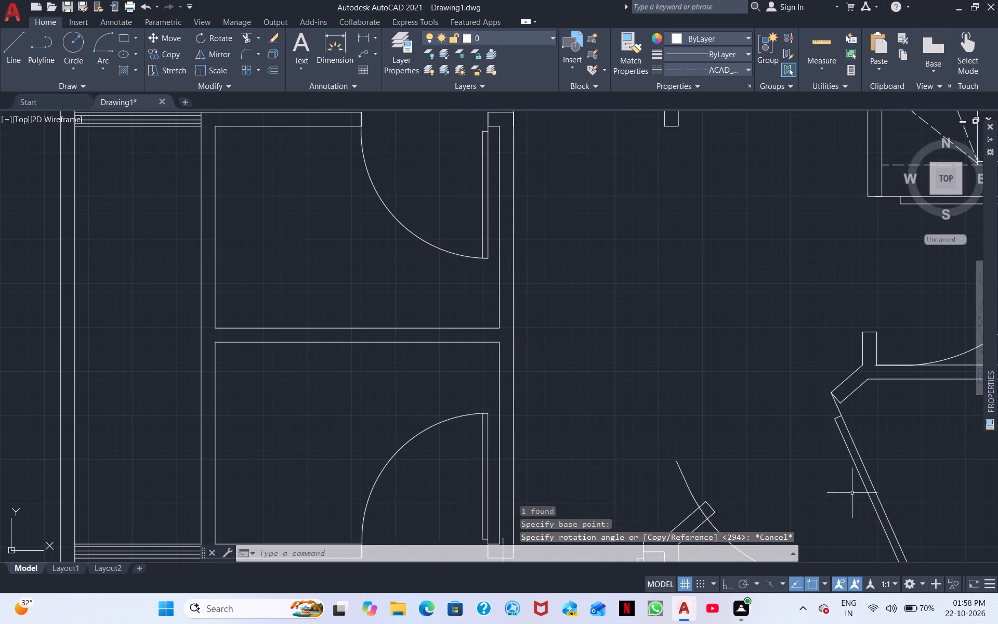
scroll(852, 494, "down", 1)
middle_click_drag(863, 485, 463, 429)
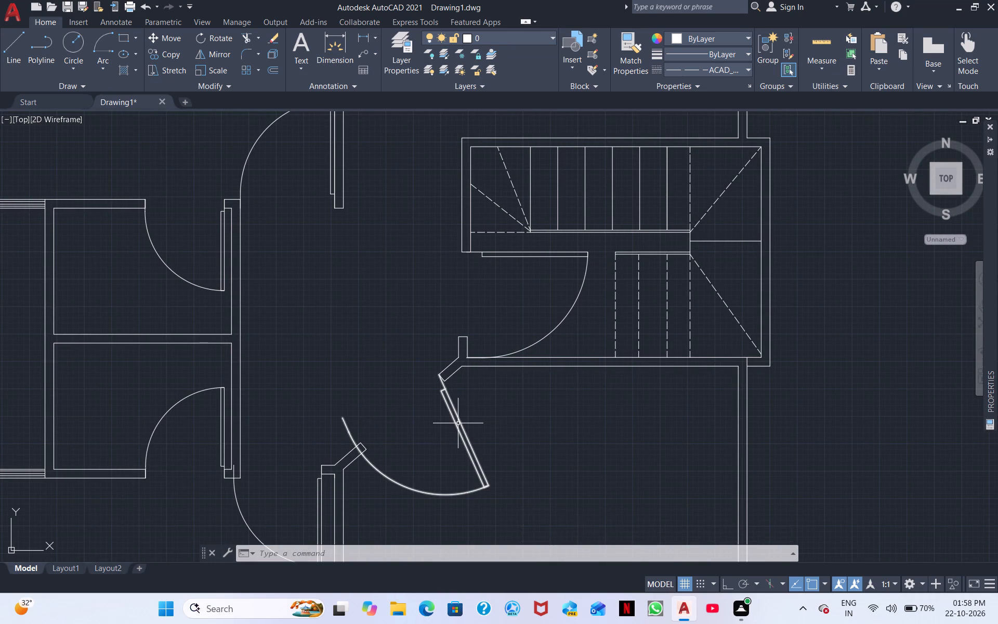
left_click(458, 423)
right_click(473, 417)
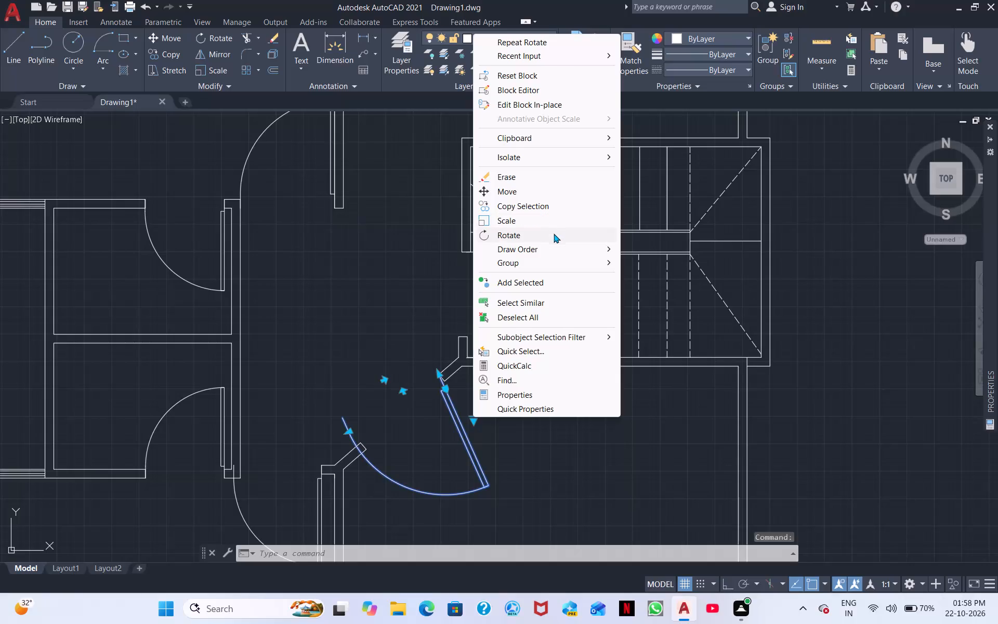
left_click(554, 233)
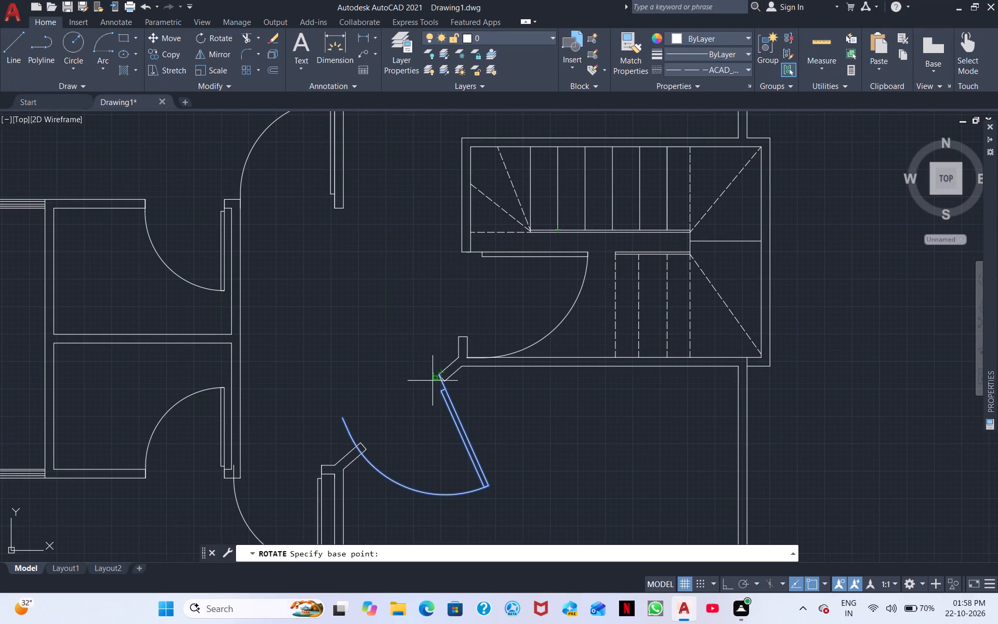
scroll(432, 381, "up", 3)
left_click(453, 358)
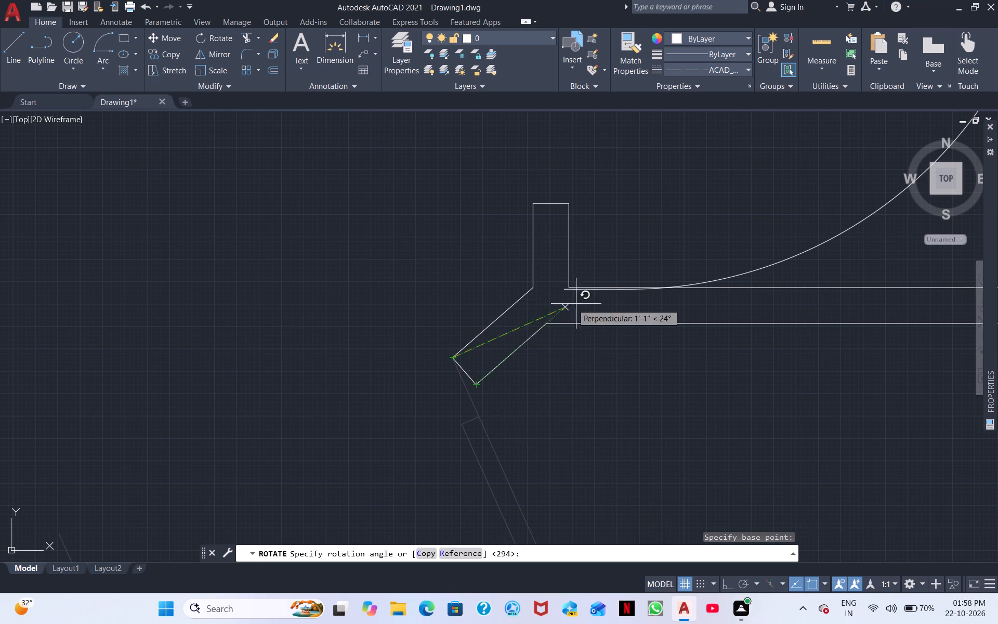
left_click(594, 317)
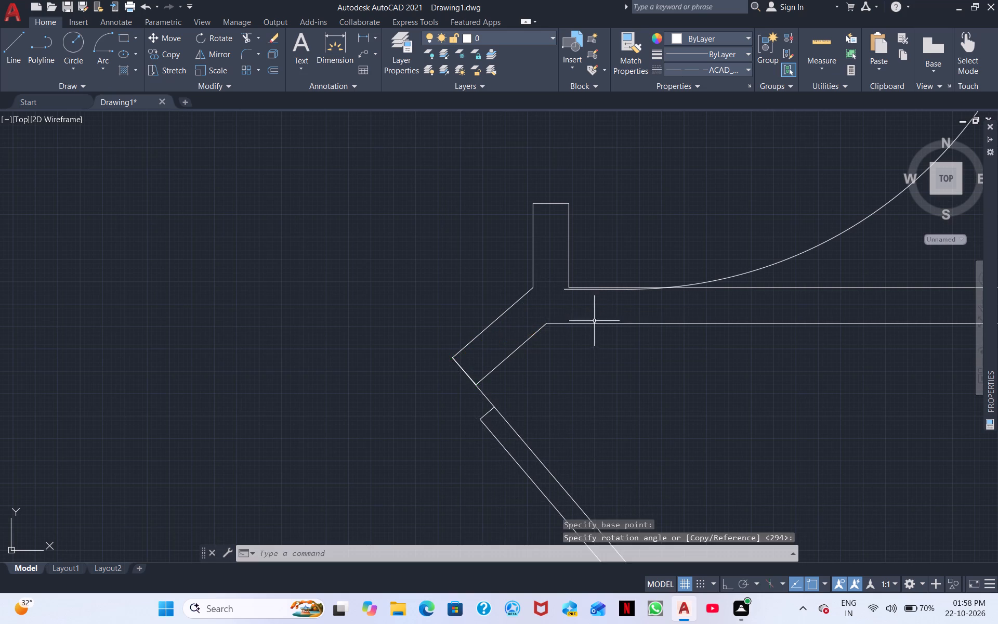
Scale the door down slightly from its hinge corner so its arc meets the opposite angled wall stub's end.
scroll(607, 336, "down", 2)
middle_click_drag(581, 385, 632, 333)
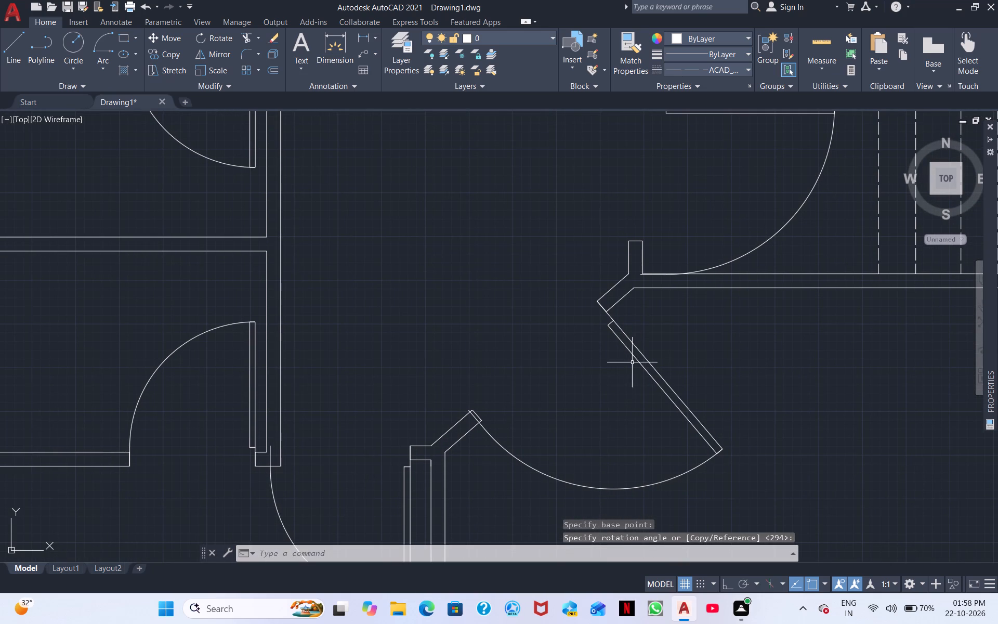
left_click(665, 382)
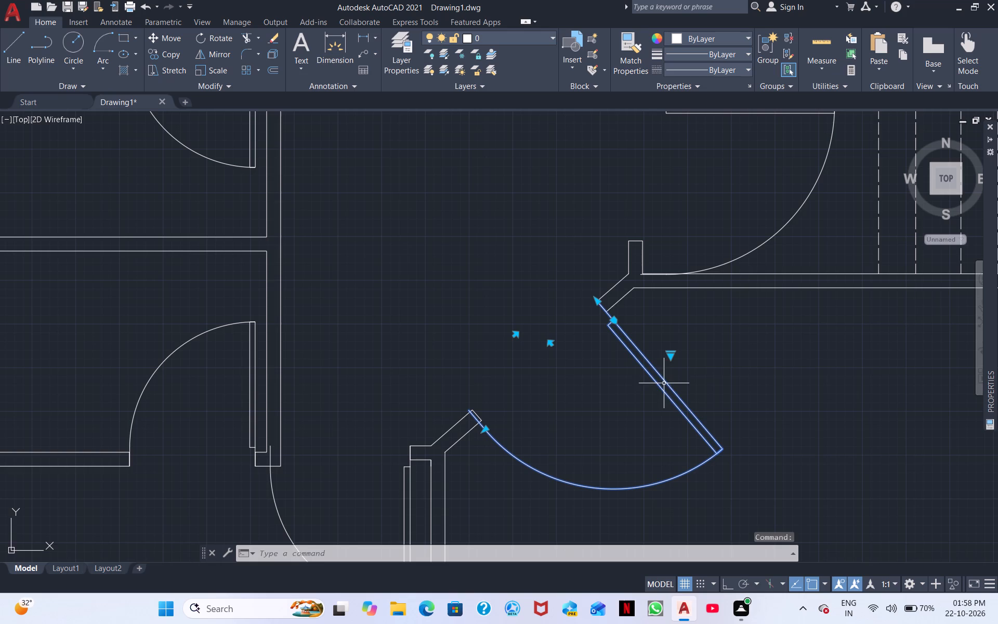
right_click(746, 368)
left_click(764, 393)
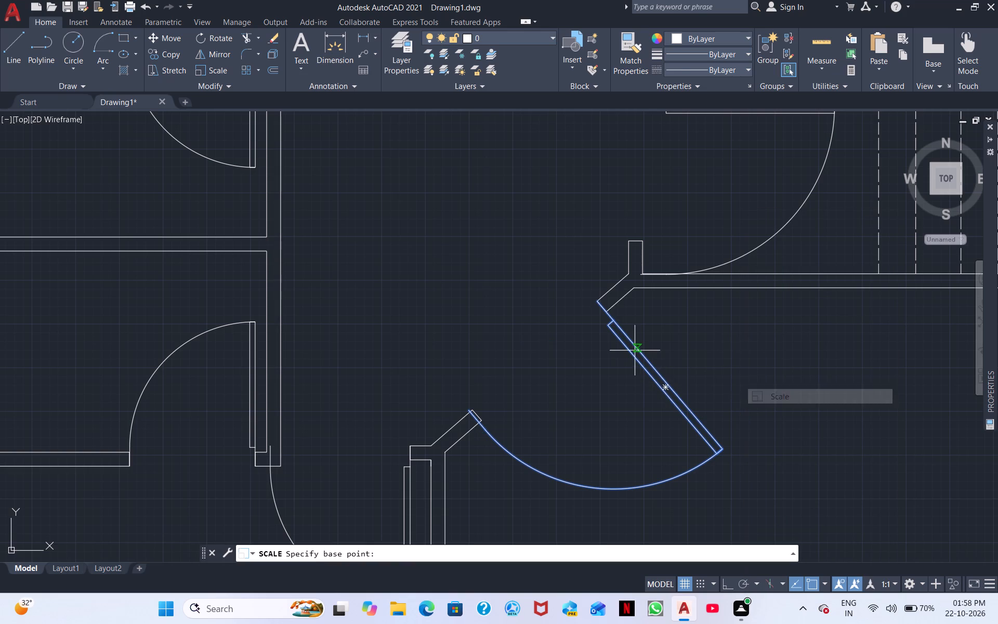
left_click(597, 303)
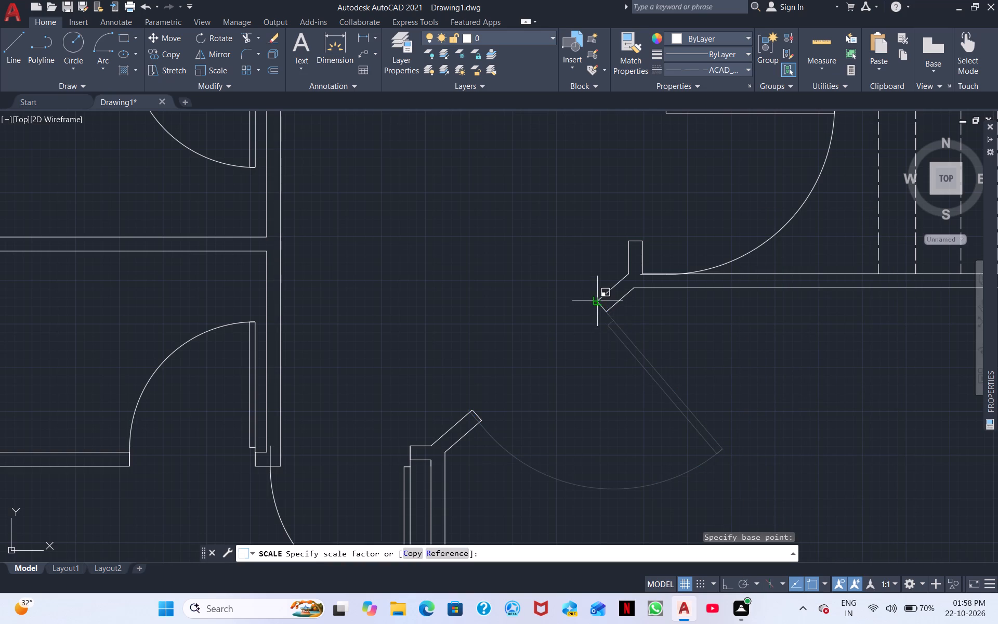
left_click(569, 424)
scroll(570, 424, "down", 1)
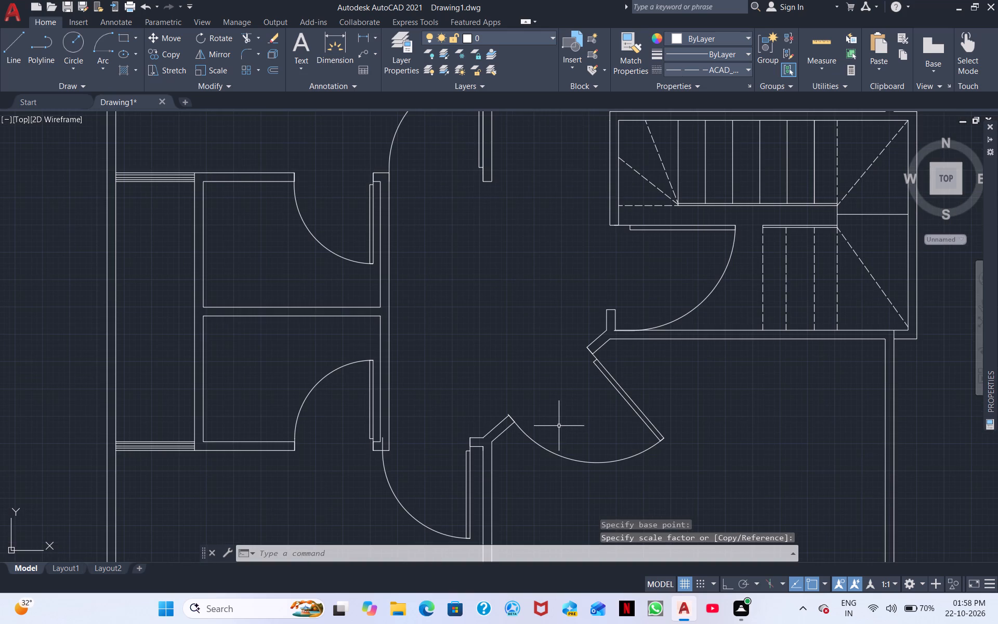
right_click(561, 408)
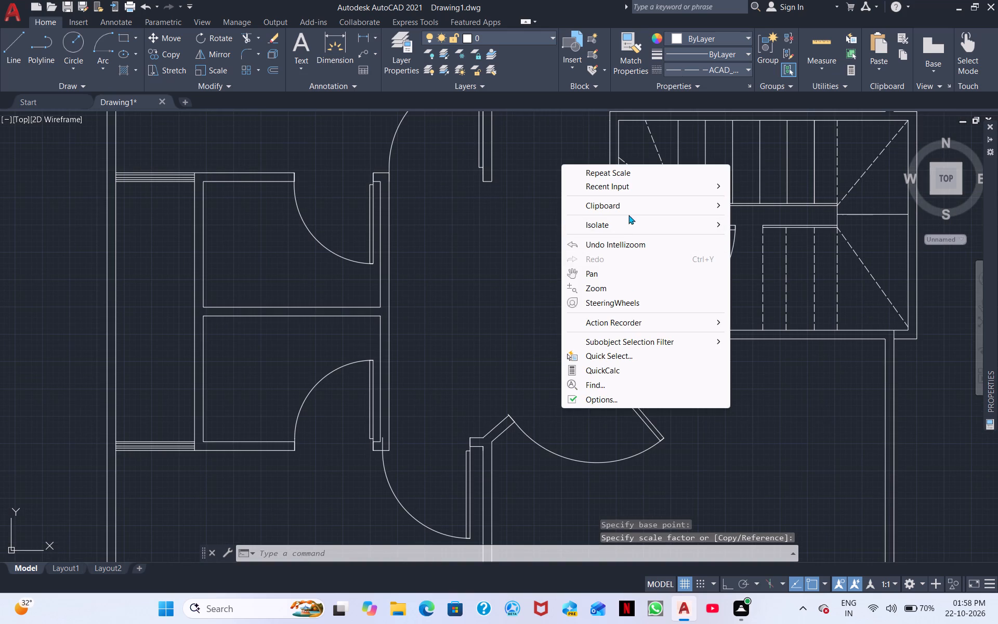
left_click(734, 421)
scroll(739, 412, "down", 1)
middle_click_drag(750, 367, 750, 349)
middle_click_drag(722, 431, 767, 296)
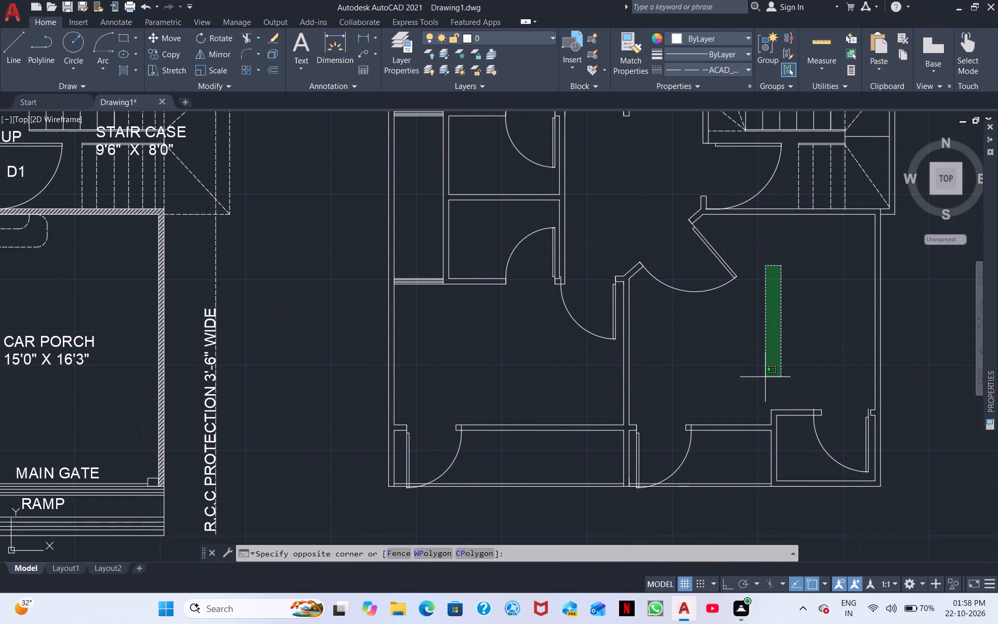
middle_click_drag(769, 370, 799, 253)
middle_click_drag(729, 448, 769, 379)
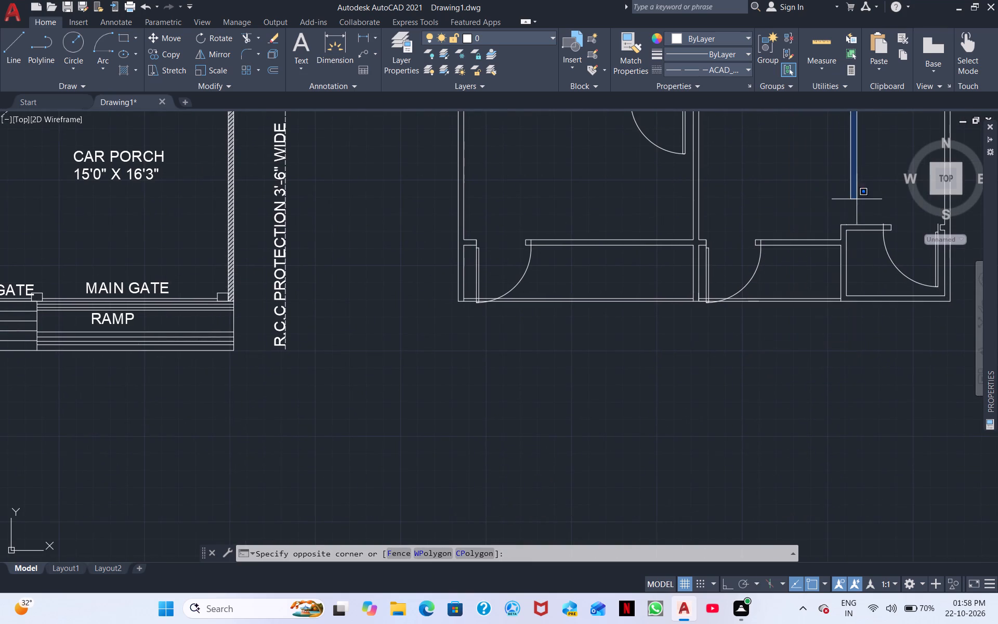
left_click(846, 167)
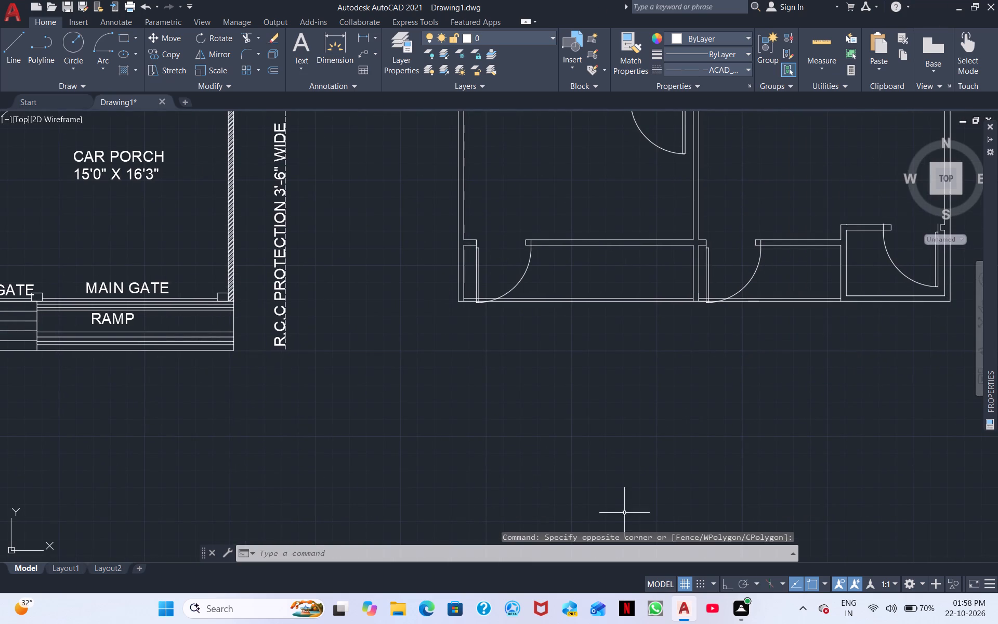
Scale the lower-left room's bottom door down from its upper hinge corner so its arc meets the wall end across the opening.
left_click(526, 270)
right_click(530, 270)
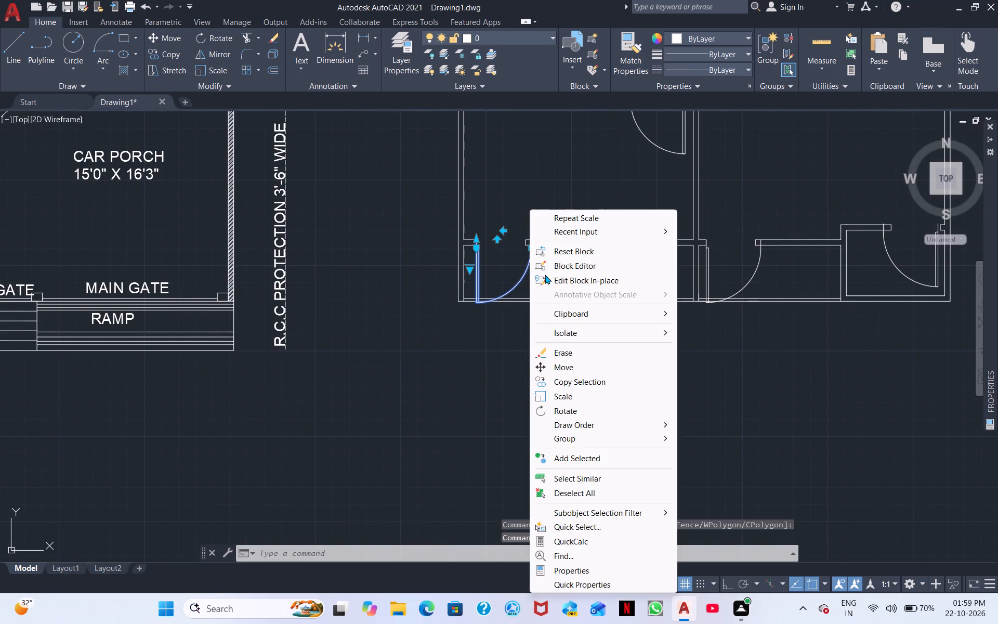
left_click(570, 394)
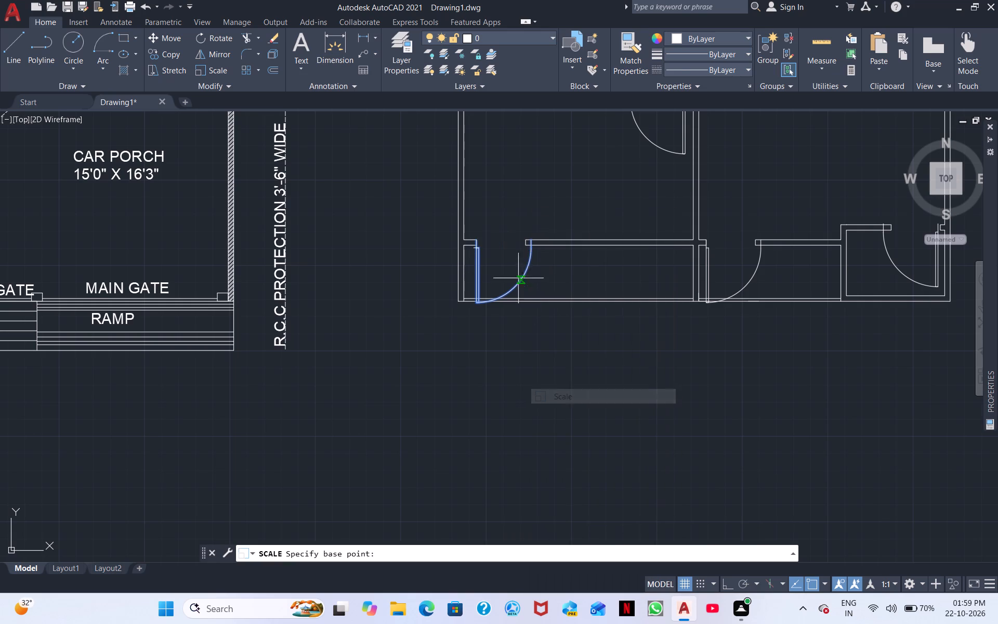
scroll(481, 255, "up", 3)
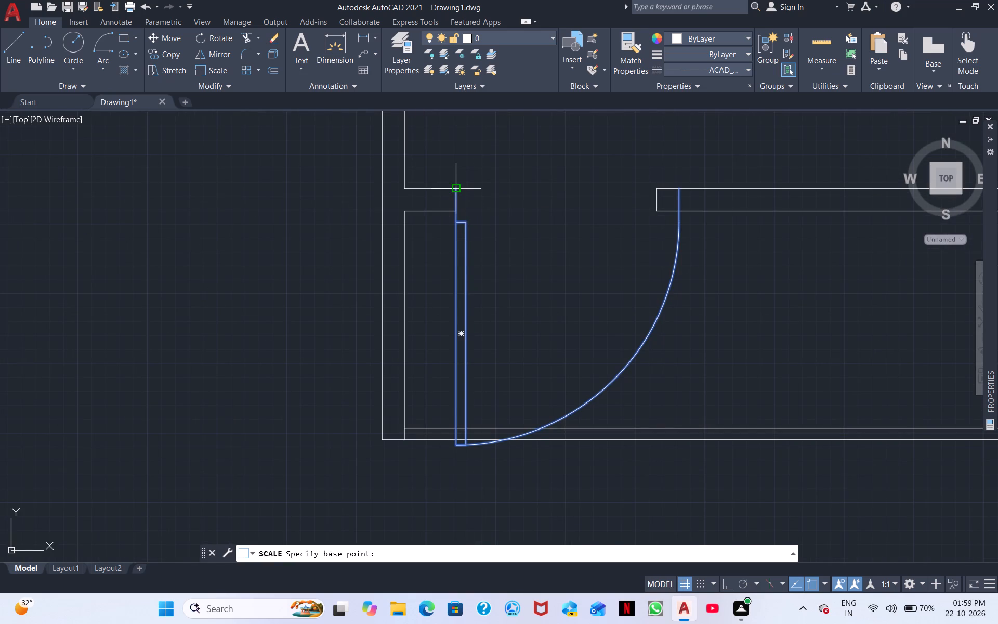
left_click(455, 187)
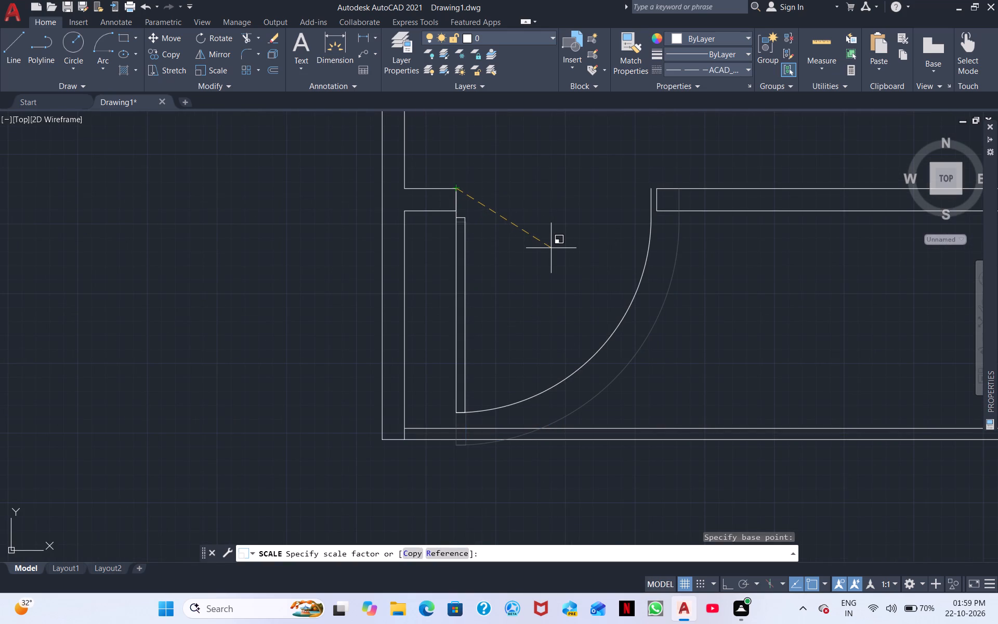
left_click(556, 248)
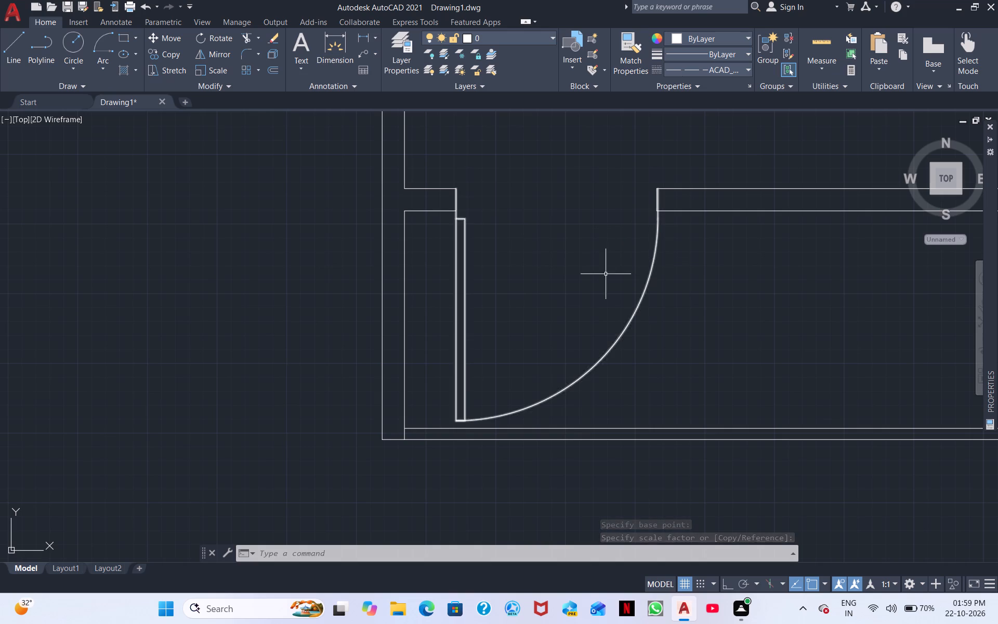
scroll(494, 278, "down", 4)
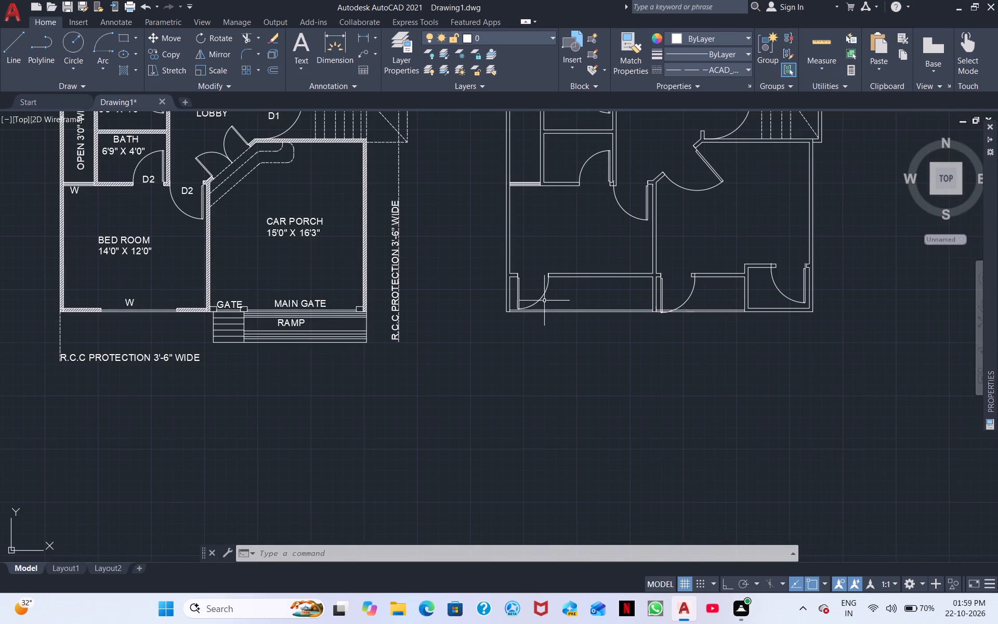
Scale the same door down very slightly from its upper hinge corner to refine its fit against the opposite wall end.
scroll(546, 299, "up", 4)
left_click(549, 286)
left_click(485, 267)
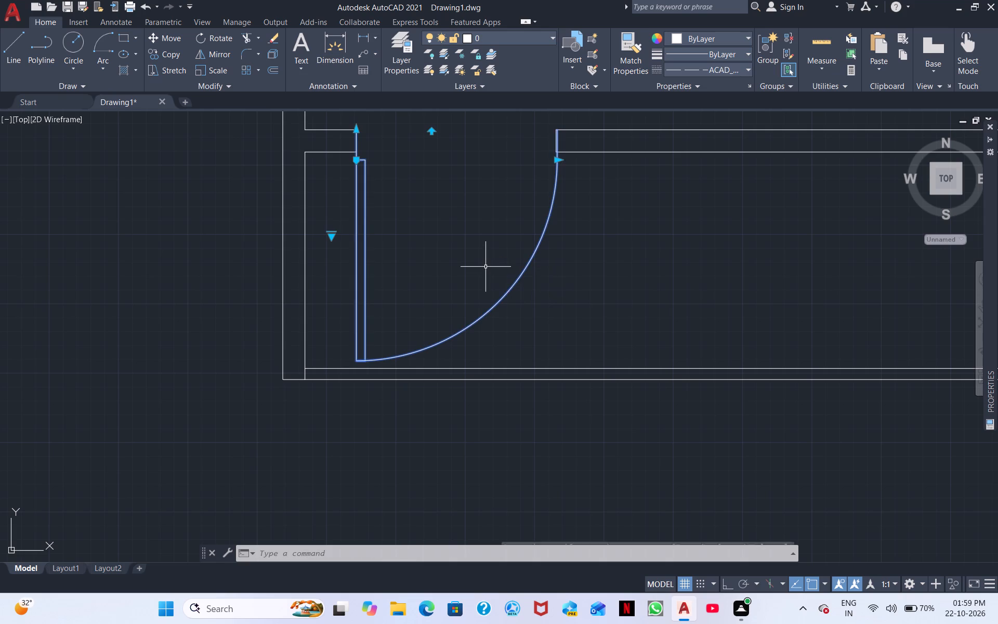
right_click(485, 267)
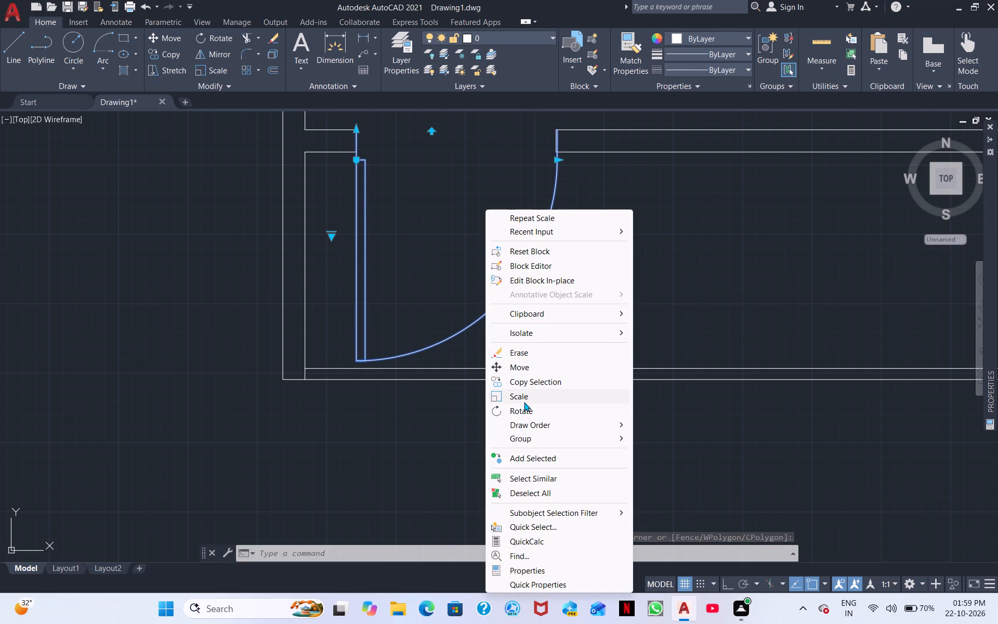
left_click(527, 399)
scroll(381, 165, "up", 2)
middle_click_drag(381, 165, 404, 205)
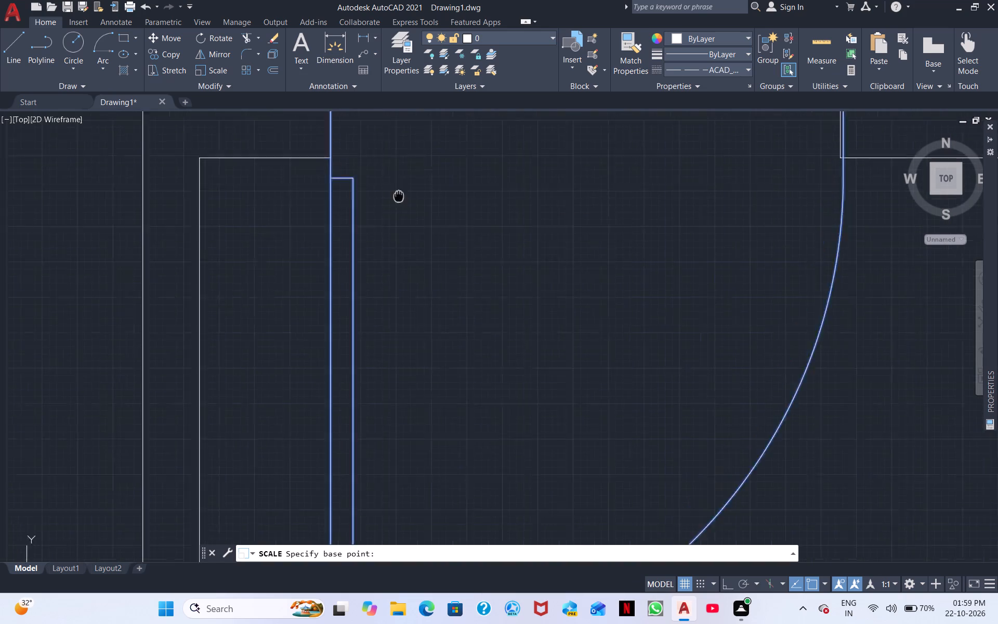
middle_click_drag(404, 205, 448, 274)
left_click(378, 180)
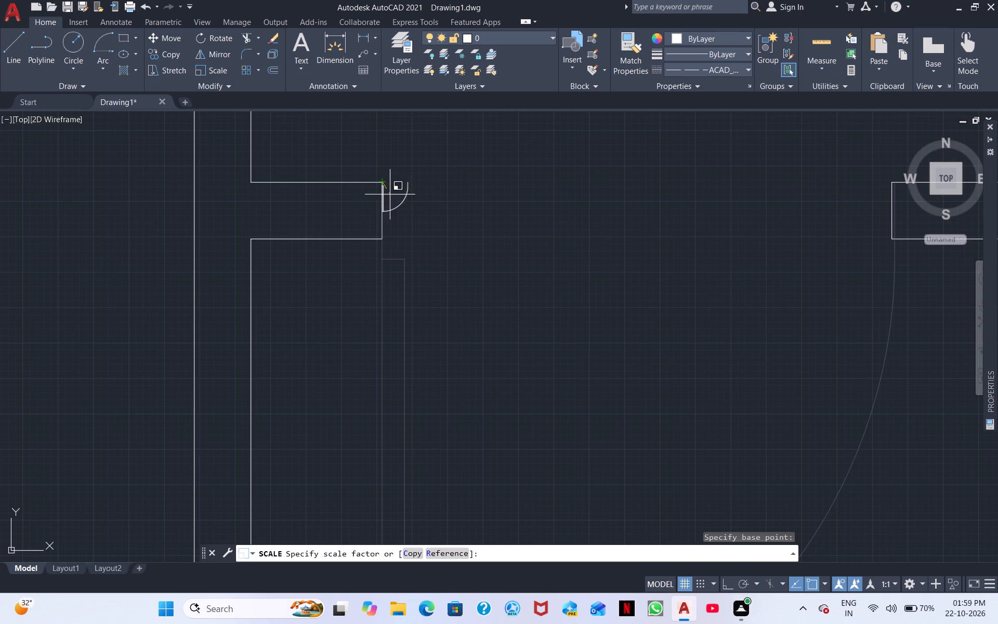
left_click(654, 290)
Scale the middle door along the bottom strip down from its upper hinge corner so its arc meets the opposite wall end.
scroll(653, 293, "down", 3)
middle_click_drag(754, 345, 485, 276)
scroll(668, 314, "up", 1)
middle_click_drag(668, 313, 449, 266)
scroll(579, 265, "down", 1)
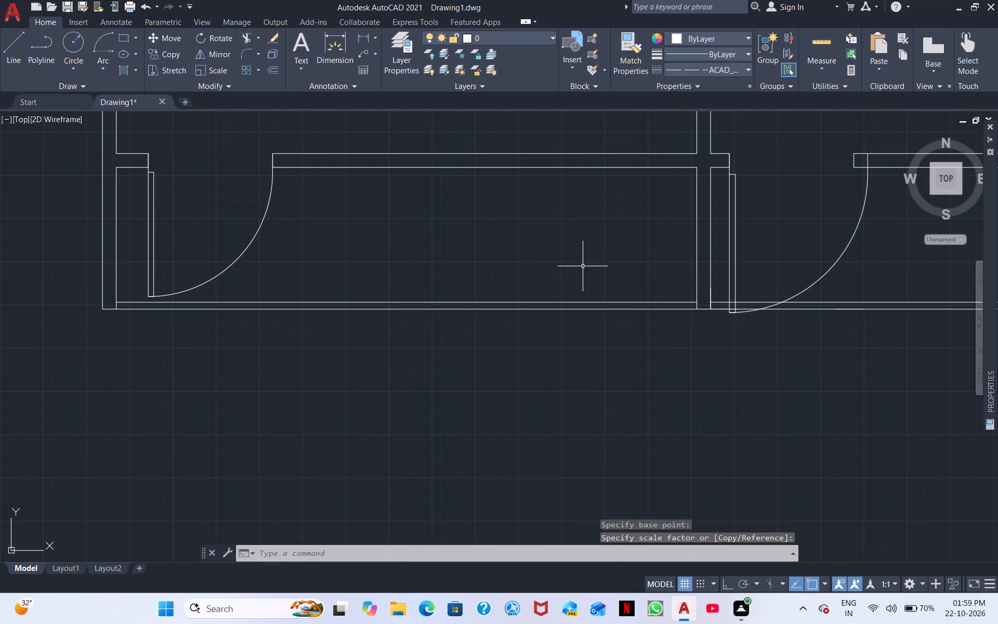
middle_click_drag(664, 256, 519, 276)
left_click(589, 255)
right_click(608, 242)
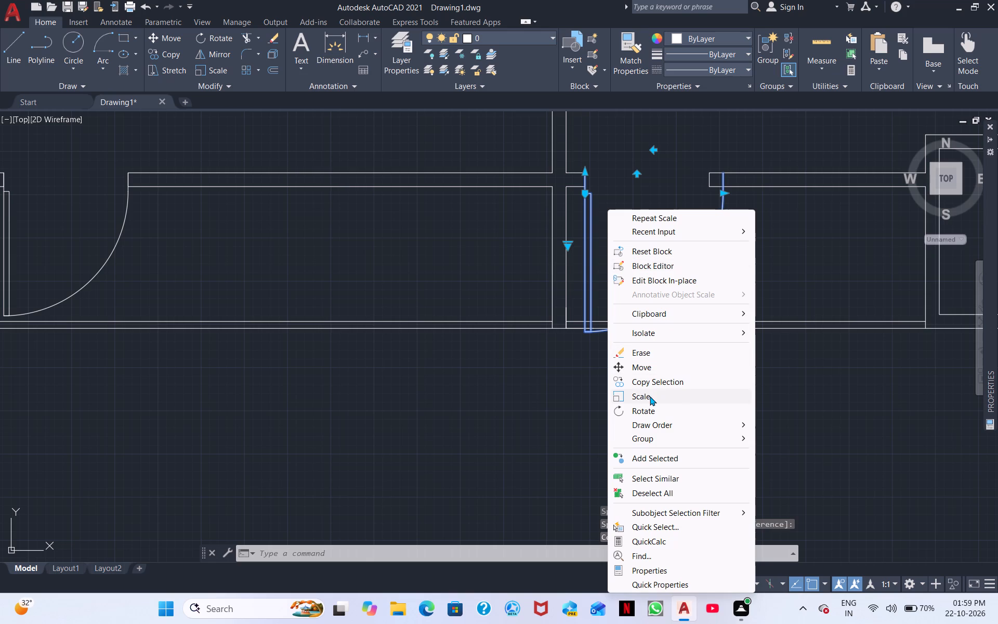
left_click(650, 396)
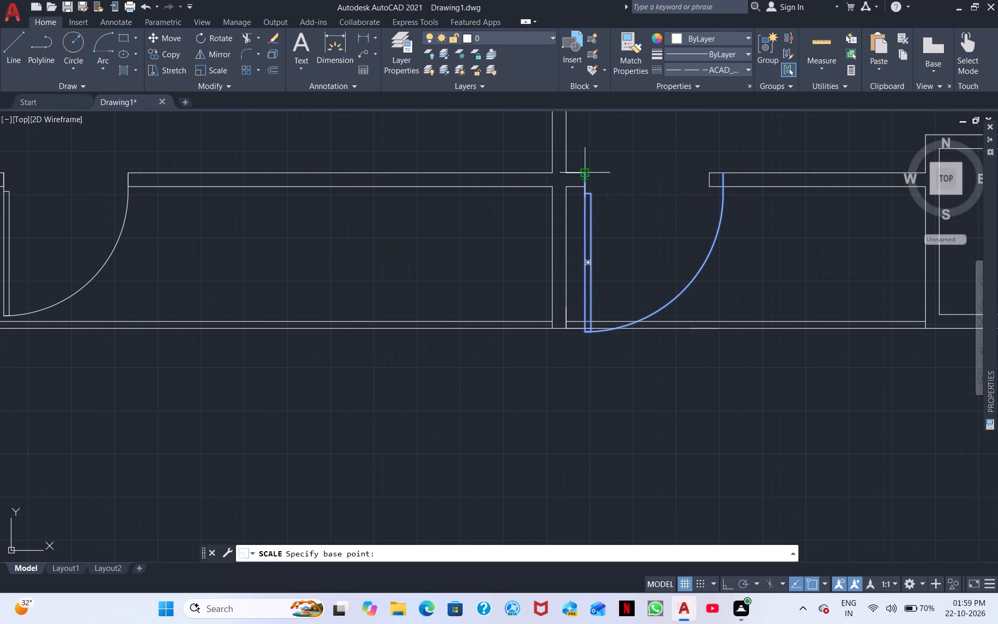
scroll(586, 174, "up", 4)
left_click(576, 160)
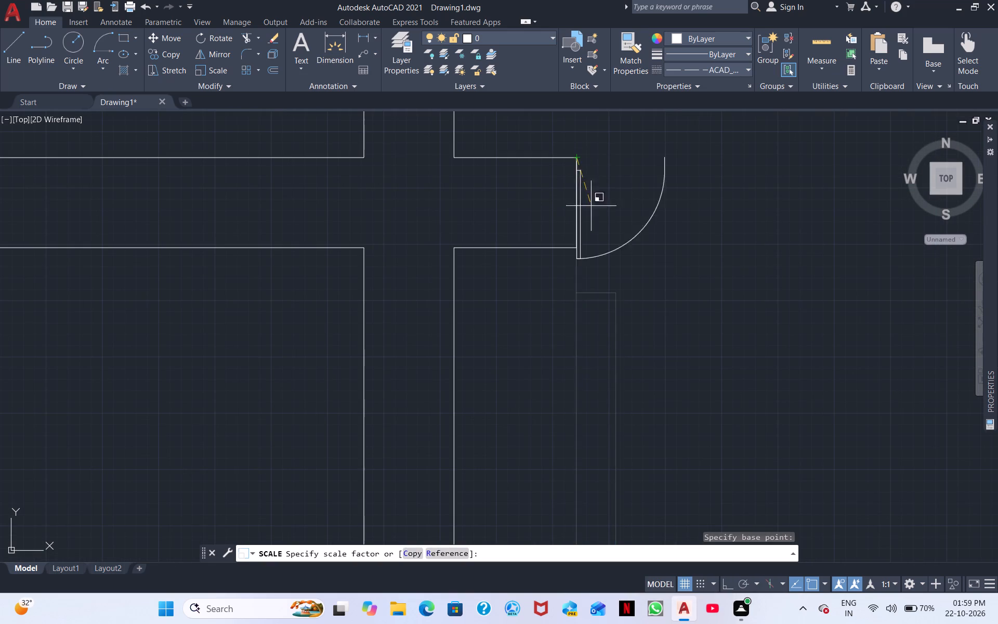
scroll(687, 300, "down", 1)
middle_click_drag(687, 301, 397, 219)
scroll(403, 216, "down", 1)
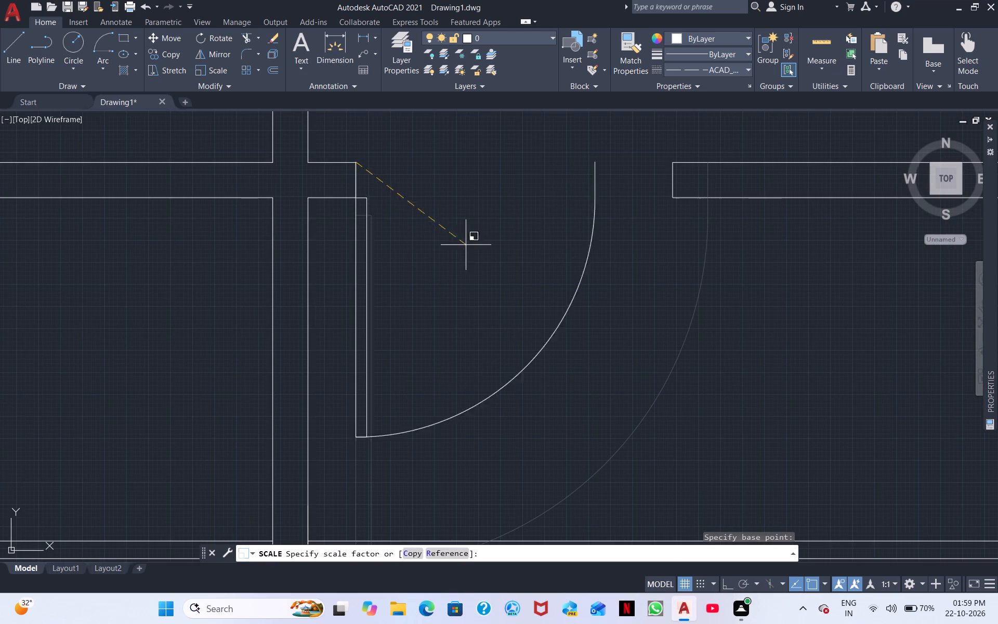
left_click(521, 239)
Move the door of the small lower-right room by its upper hinge end to the upper corner of the short wall stub.
scroll(521, 240, "down", 2)
middle_click_drag(633, 288, 551, 232)
middle_click_drag(622, 254, 555, 222)
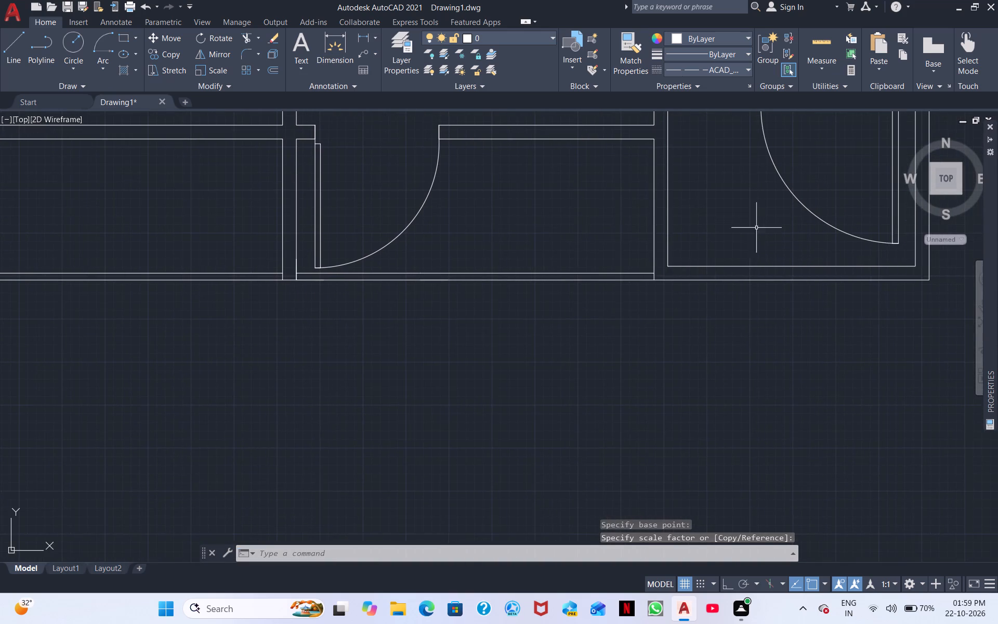
middle_click_drag(873, 244, 581, 321)
left_click(605, 254)
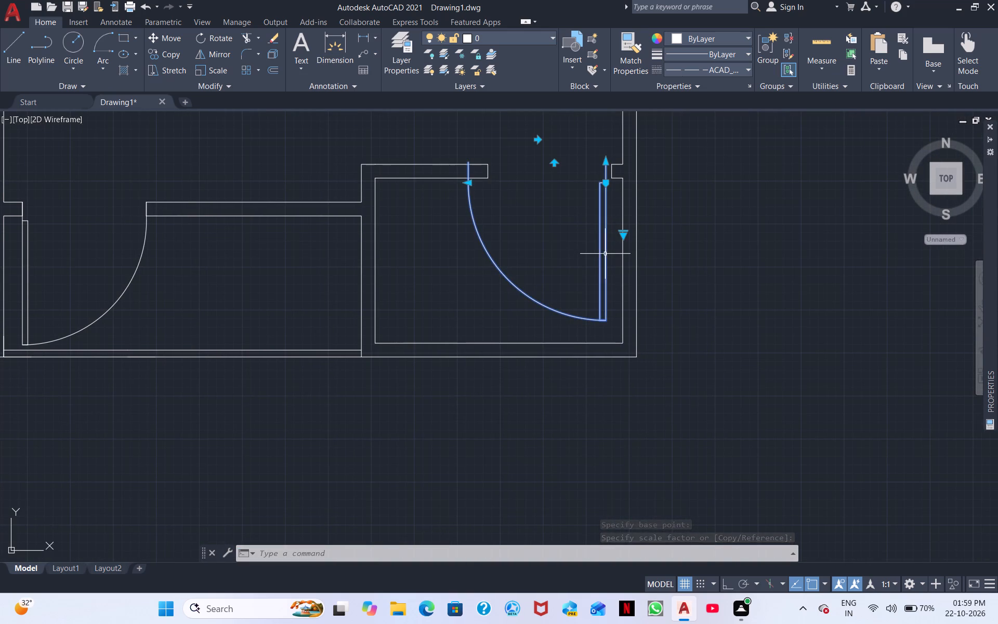
right_click(593, 248)
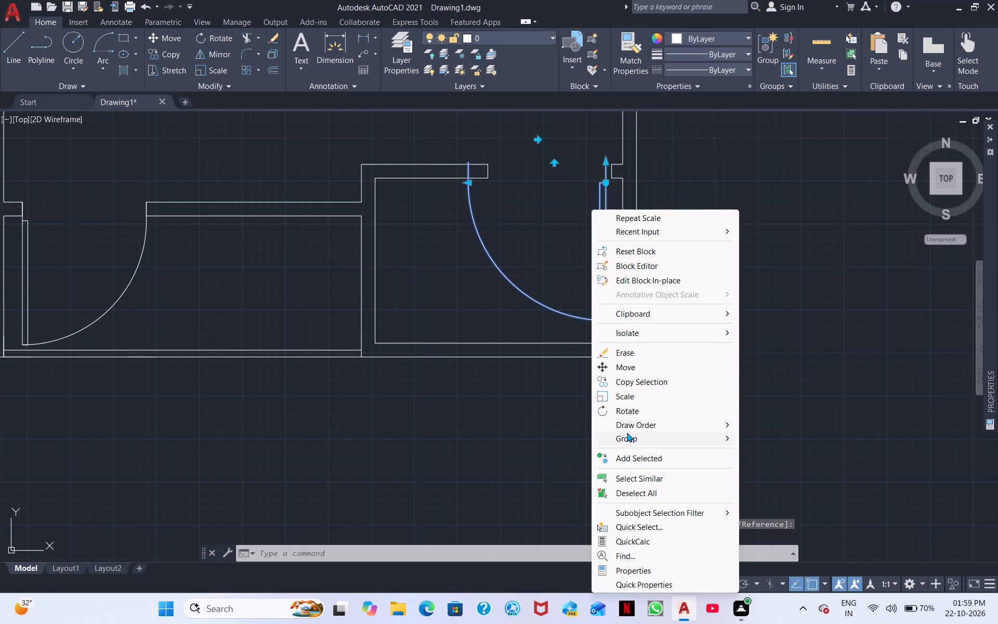
left_click(652, 367)
scroll(598, 232, "up", 3)
middle_click_drag(610, 205, 553, 305)
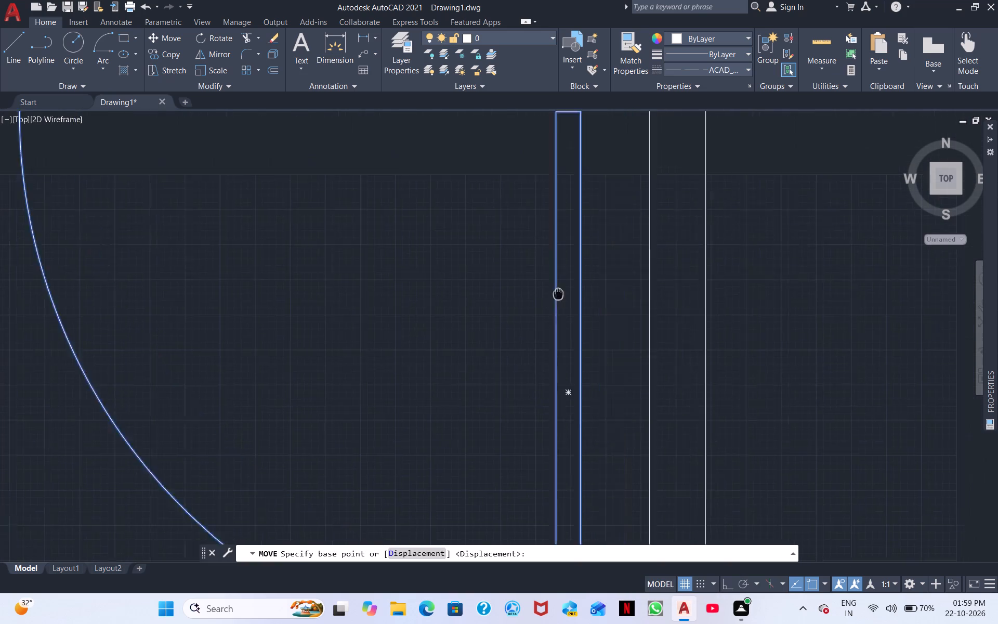
middle_click_drag(553, 305, 468, 460)
left_click(488, 201)
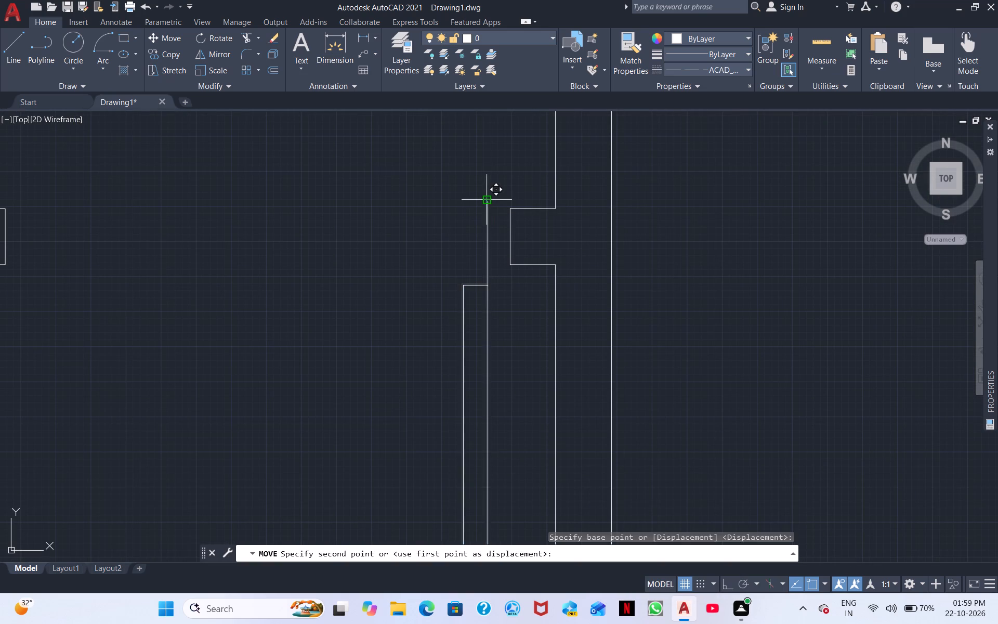
left_click(510, 211)
Scale the small lower-right room's door down from its upper hinge corner so its arc meets the opposite wall end.
scroll(412, 246, "down", 2)
middle_click_drag(387, 288, 525, 239)
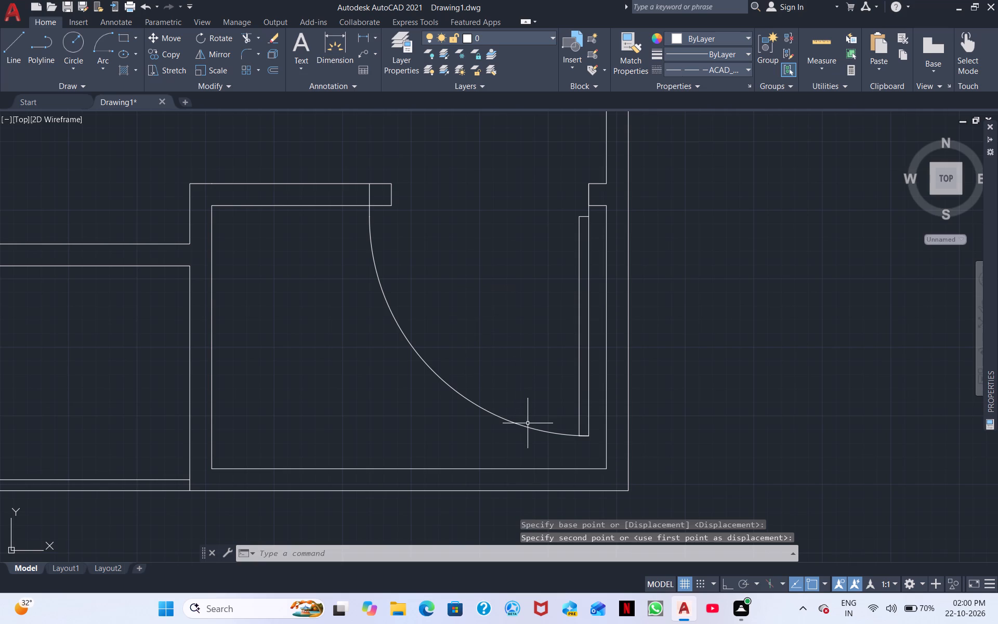
left_click(529, 425)
right_click(534, 363)
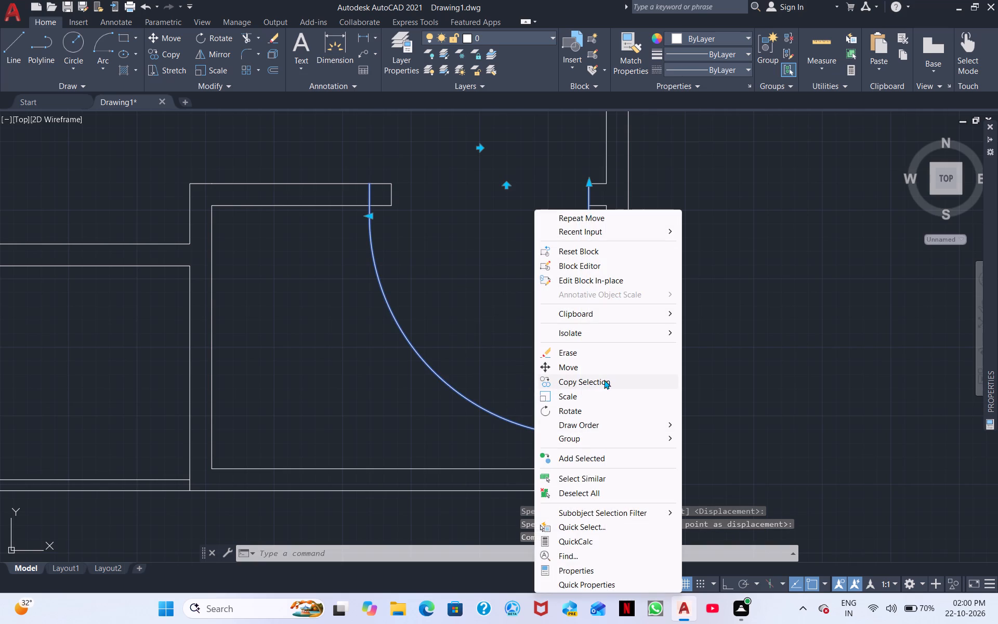
left_click(575, 395)
left_click(589, 186)
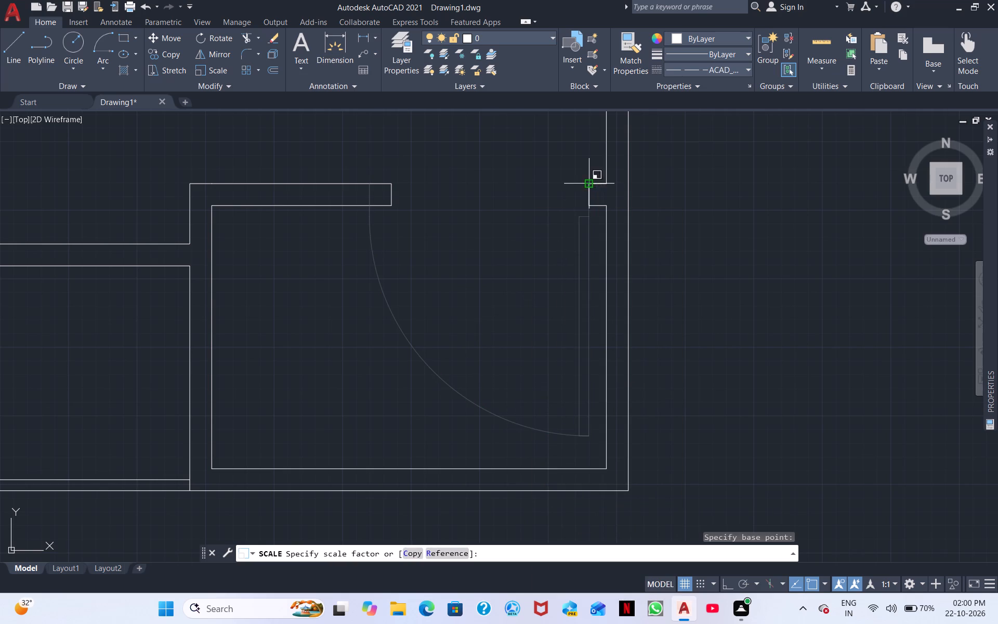
left_click(508, 264)
Draw a dashed marker from the leftmost bottom-strip door's stub corner: a short line up, 2' across, and down to the lower wall line.
scroll(503, 271, "down", 2)
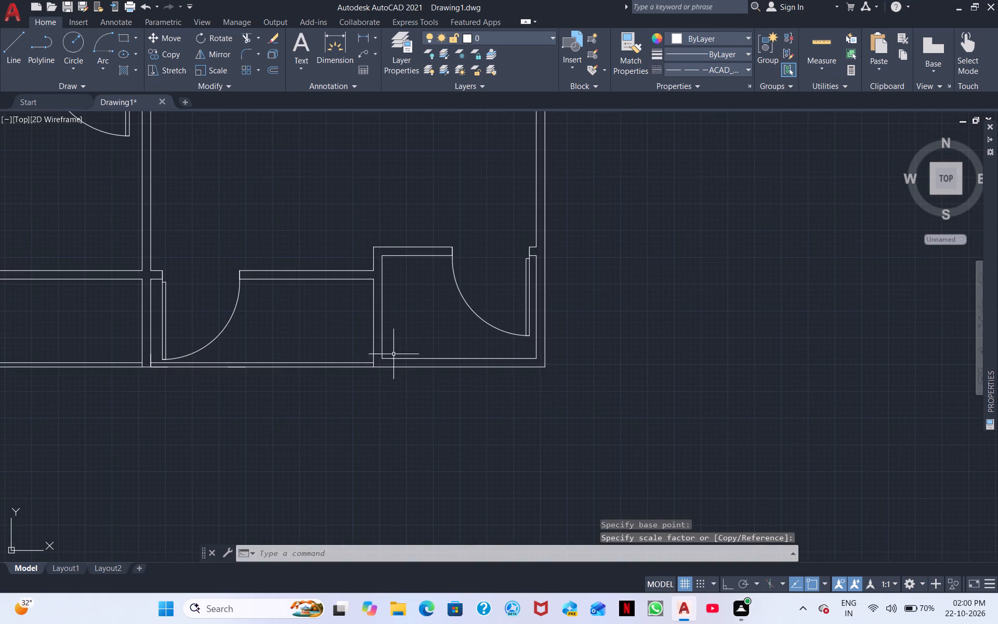
middle_click_drag(420, 318, 655, 304)
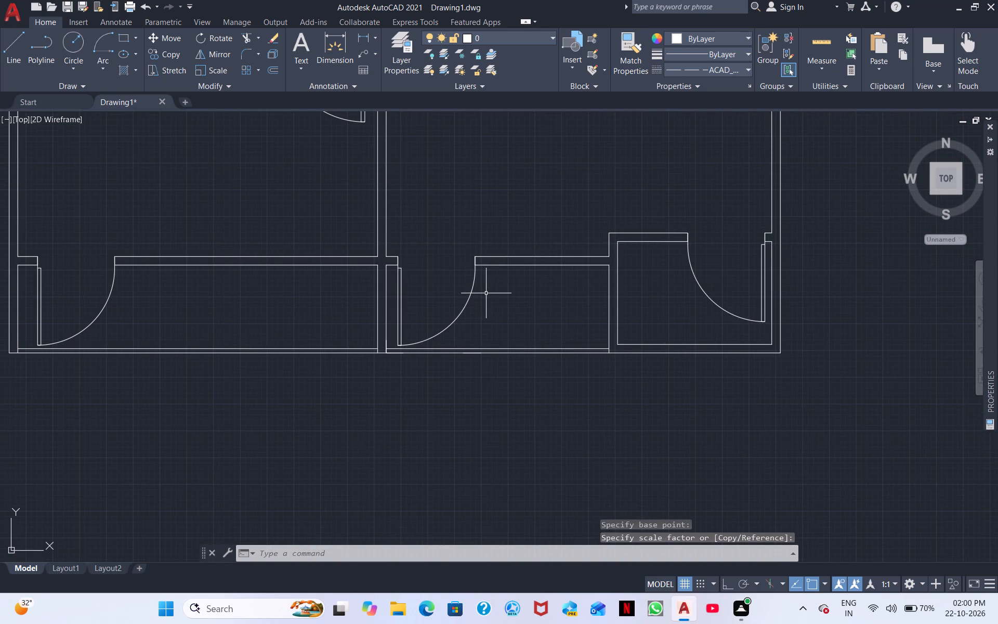
middle_click_drag(447, 292, 626, 317)
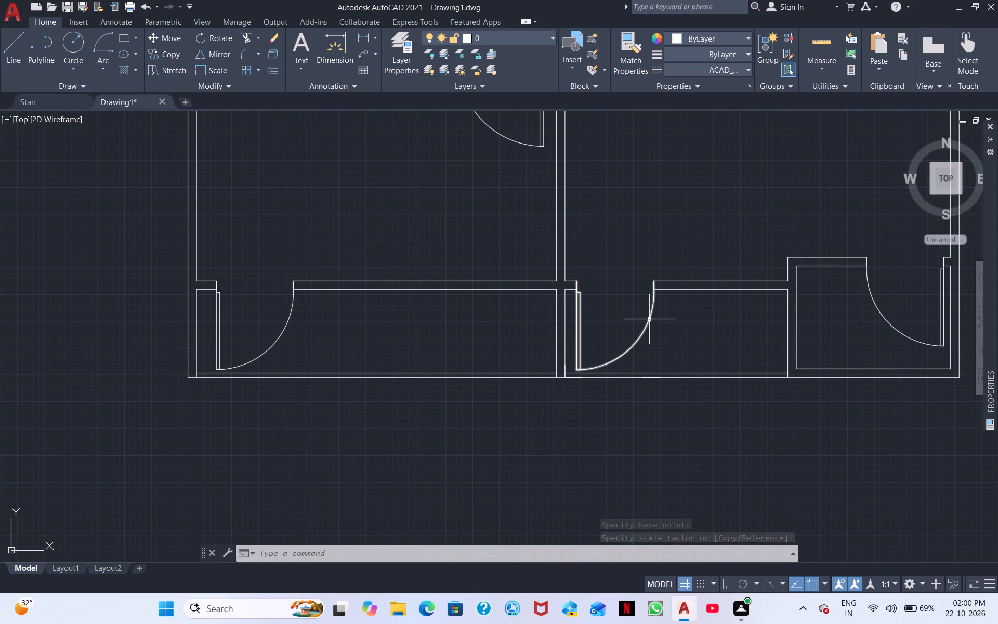
left_click_drag(8, 44, 16, 44)
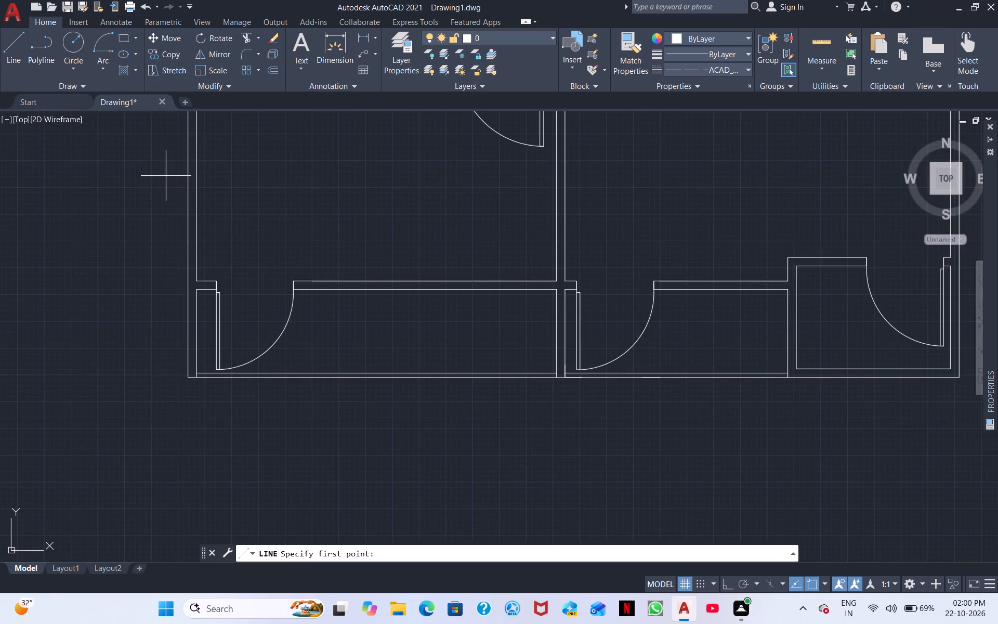
middle_click_drag(167, 176, 531, 227)
left_click(581, 333)
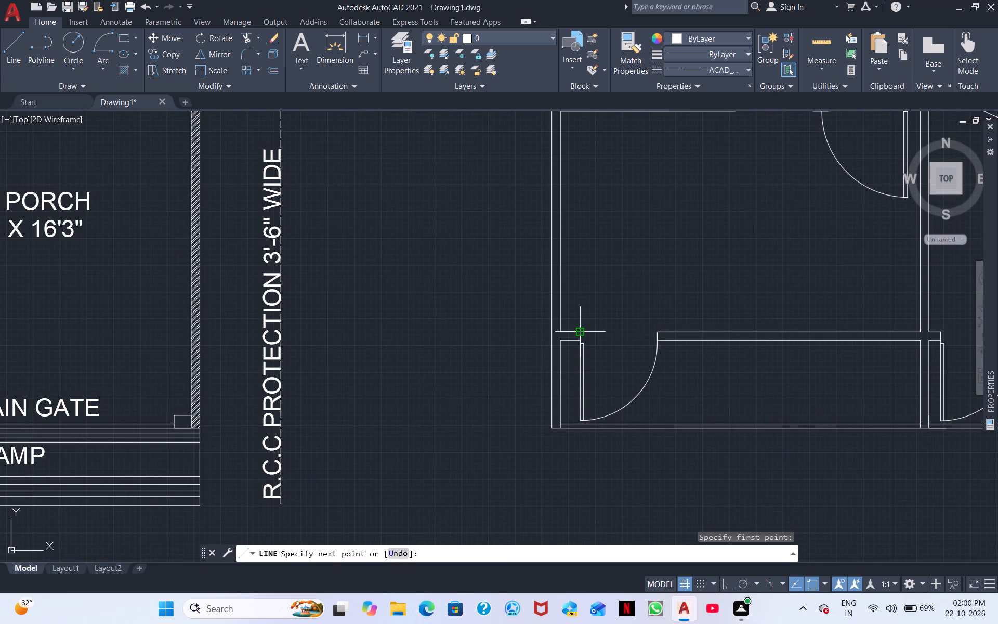
left_click(585, 314)
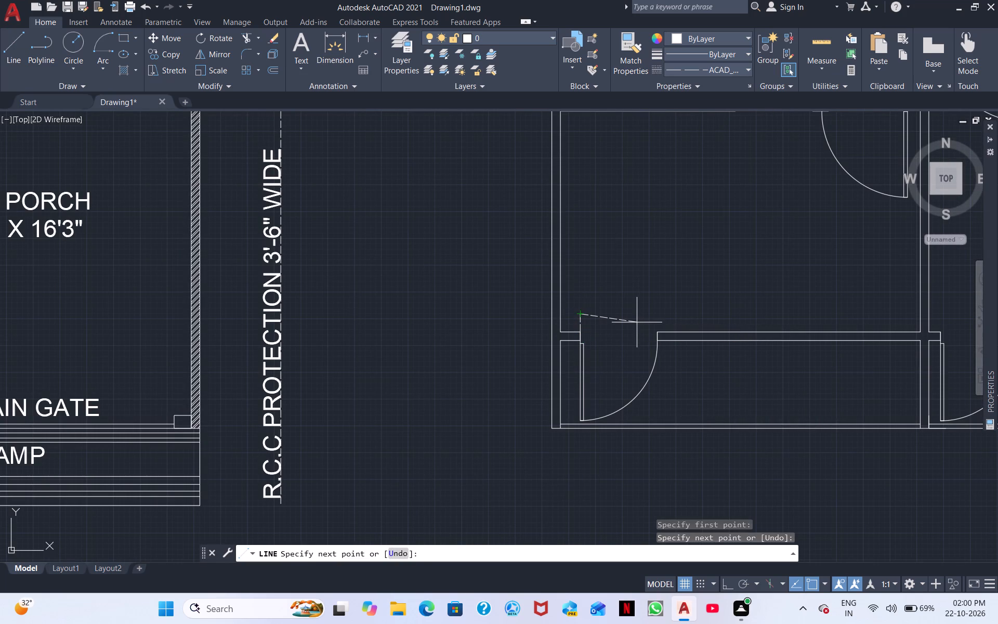
scroll(623, 372, "up", 1)
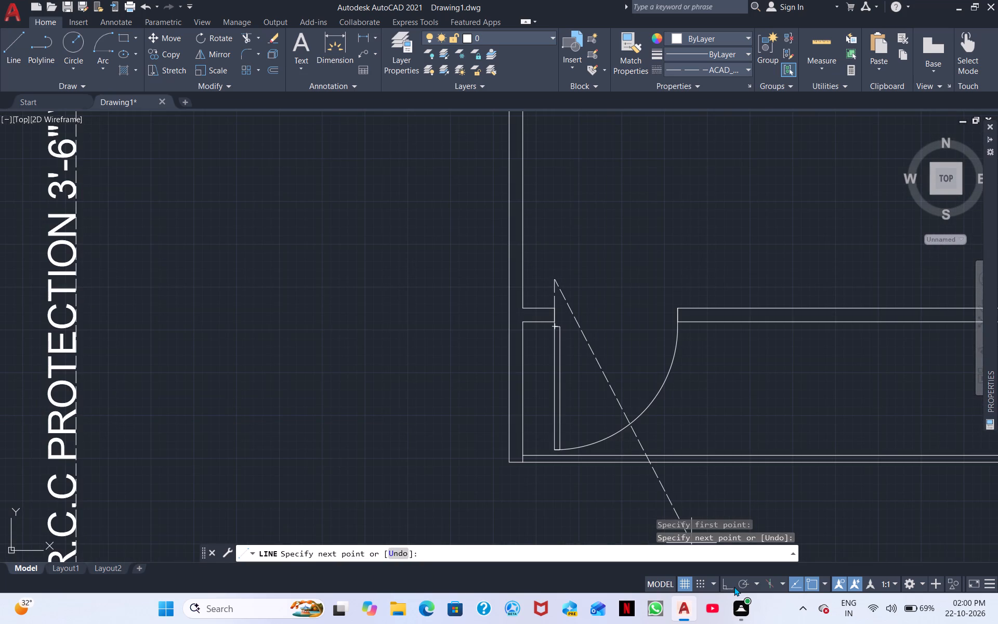
left_click(734, 587)
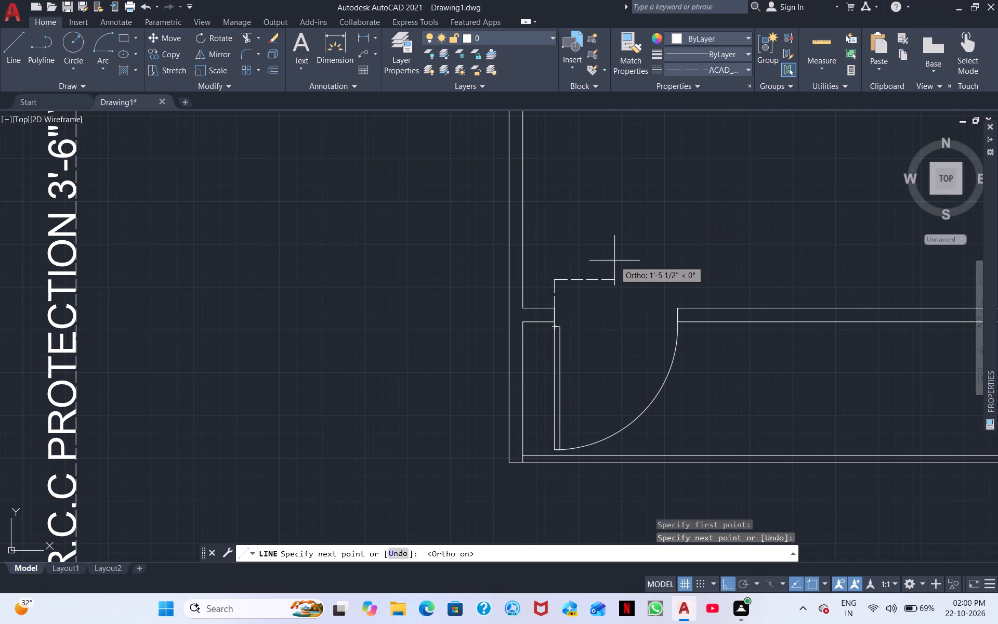
key("2")
key("apostrophe")
key("Return")
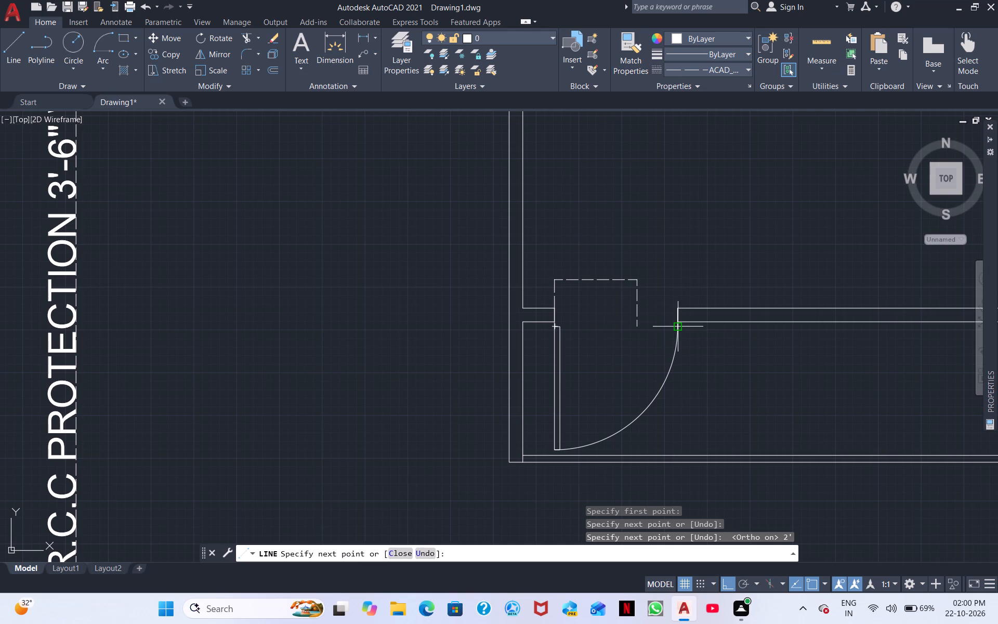
left_click(637, 322)
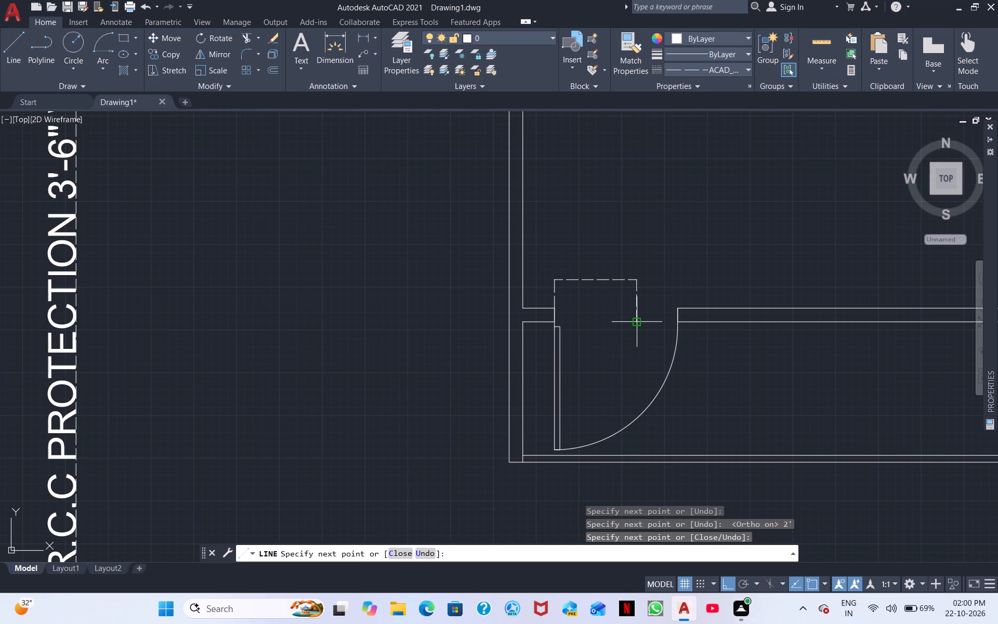
key("Escape")
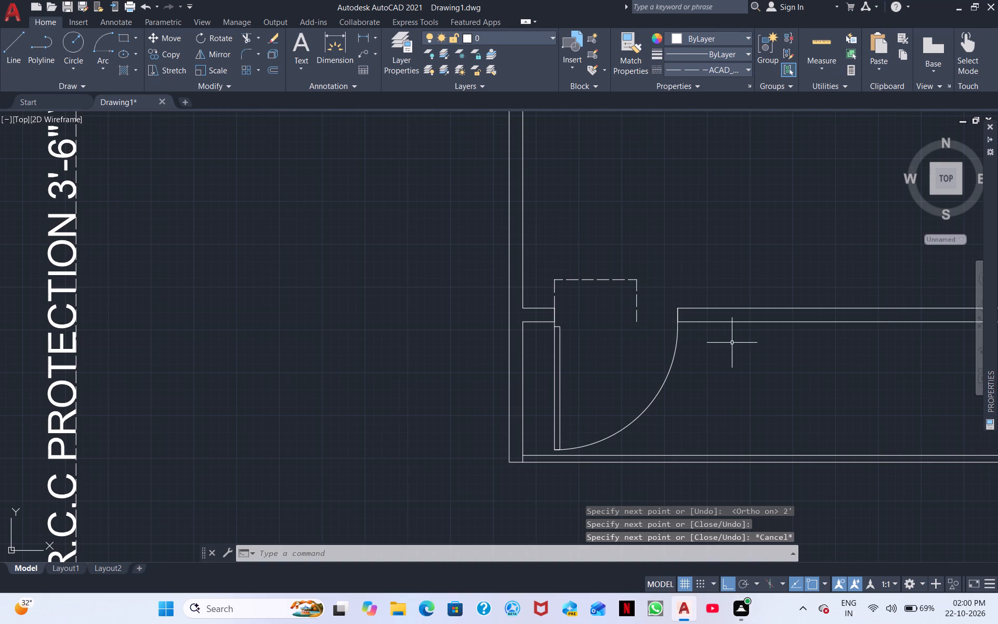
Copy the three dashed marker lines from the leftmost door's stub corner to the matching stub corner at the middle door.
middle_click_drag(734, 343, 492, 307)
scroll(615, 329, "down", 1)
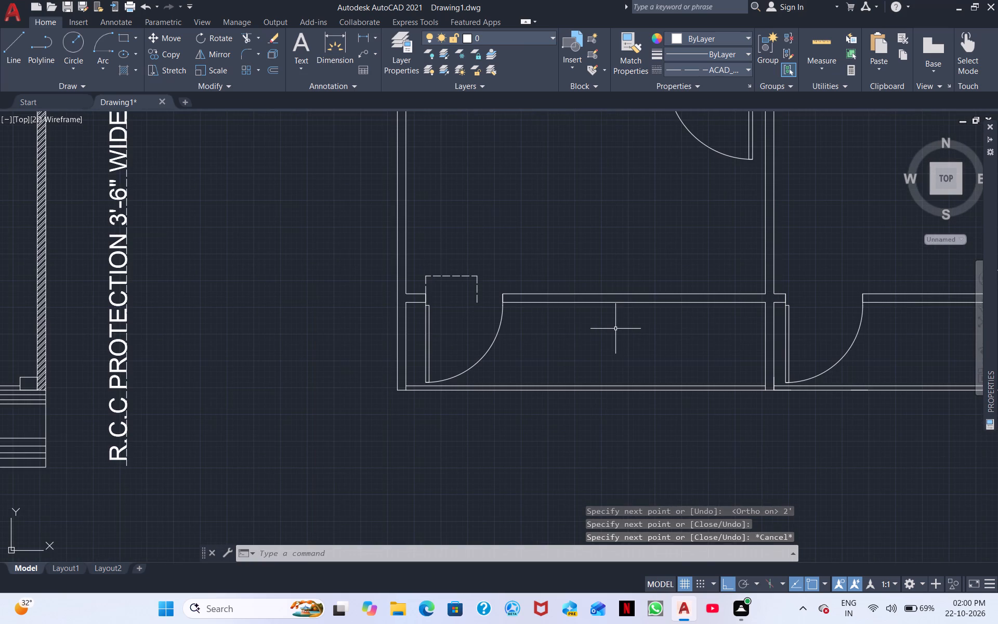
left_click(475, 302)
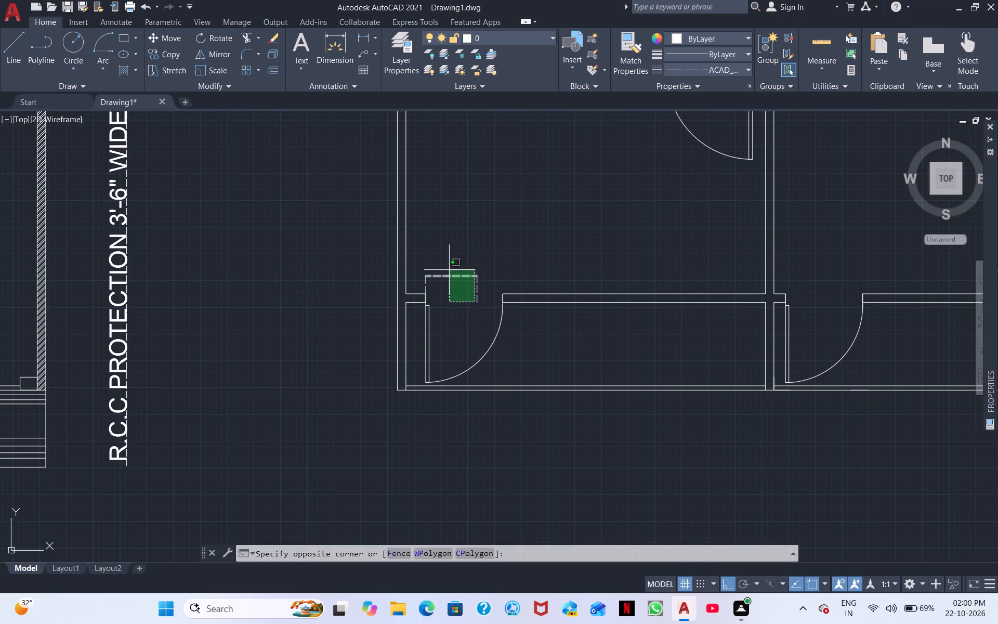
left_click(447, 270)
left_click(482, 304)
left_click(463, 275)
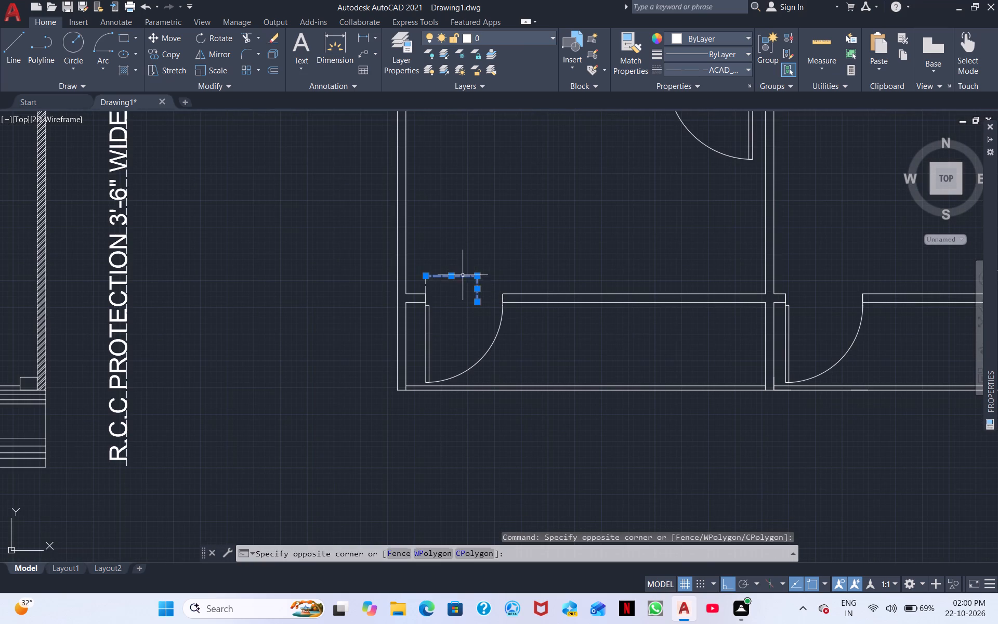
scroll(450, 286, "up", 3)
left_click(356, 295)
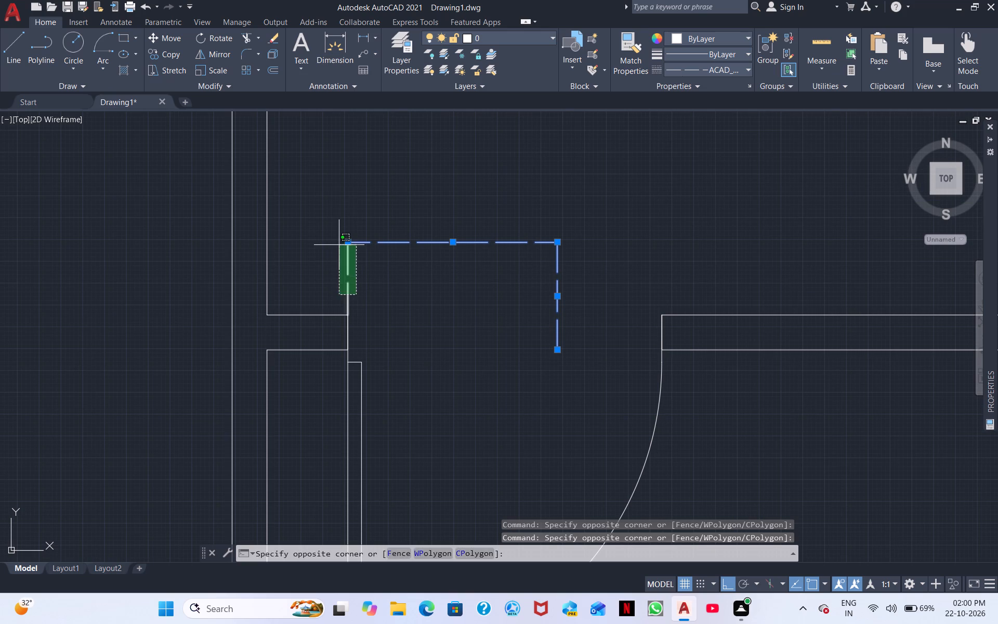
left_click(339, 245)
right_click(427, 322)
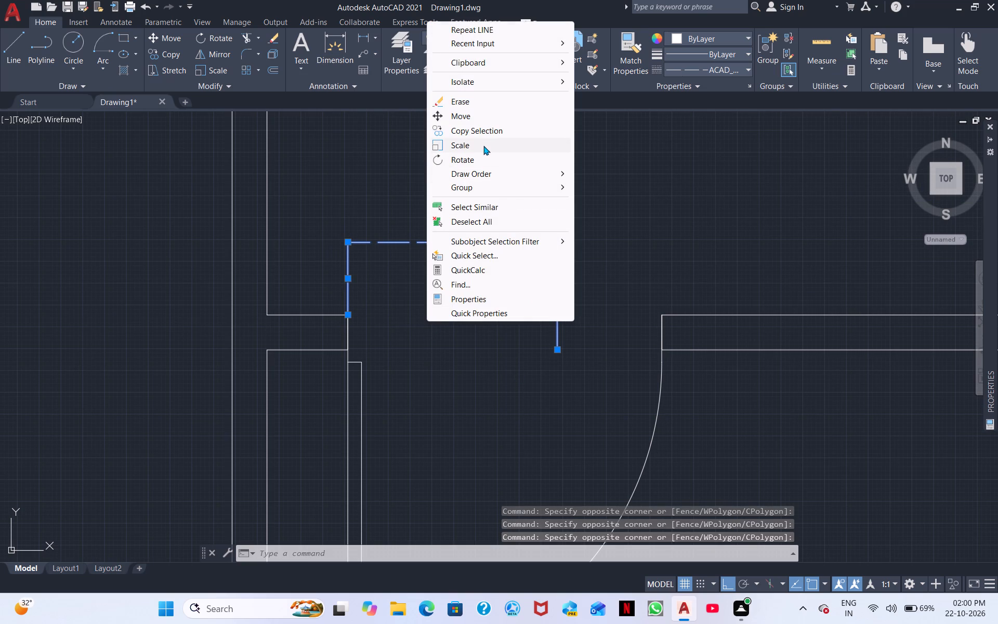
left_click(485, 129)
left_click(346, 317)
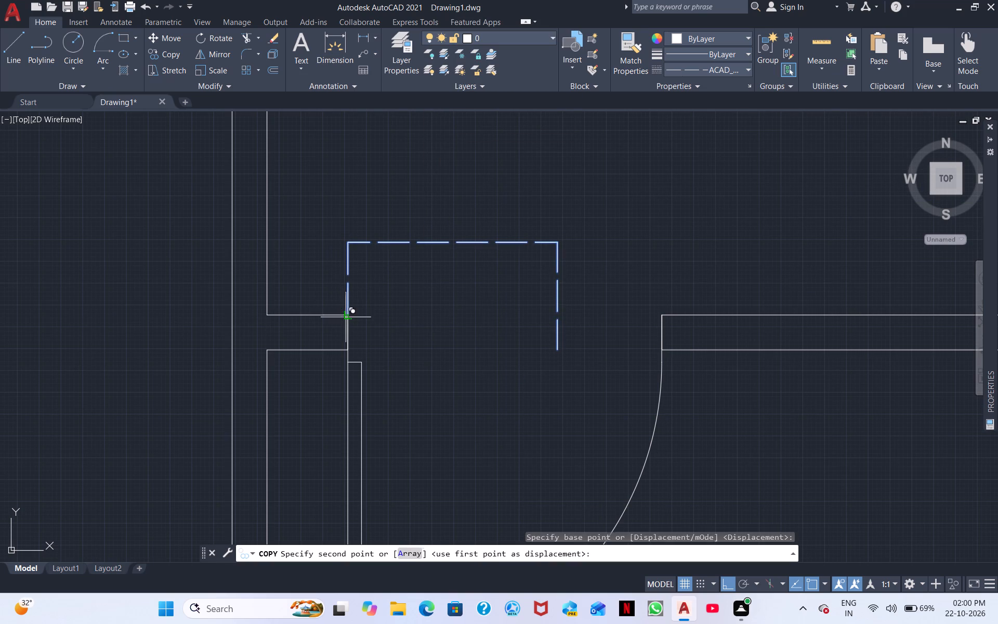
middle_click_drag(748, 382, 170, 328)
scroll(220, 319, "down", 2)
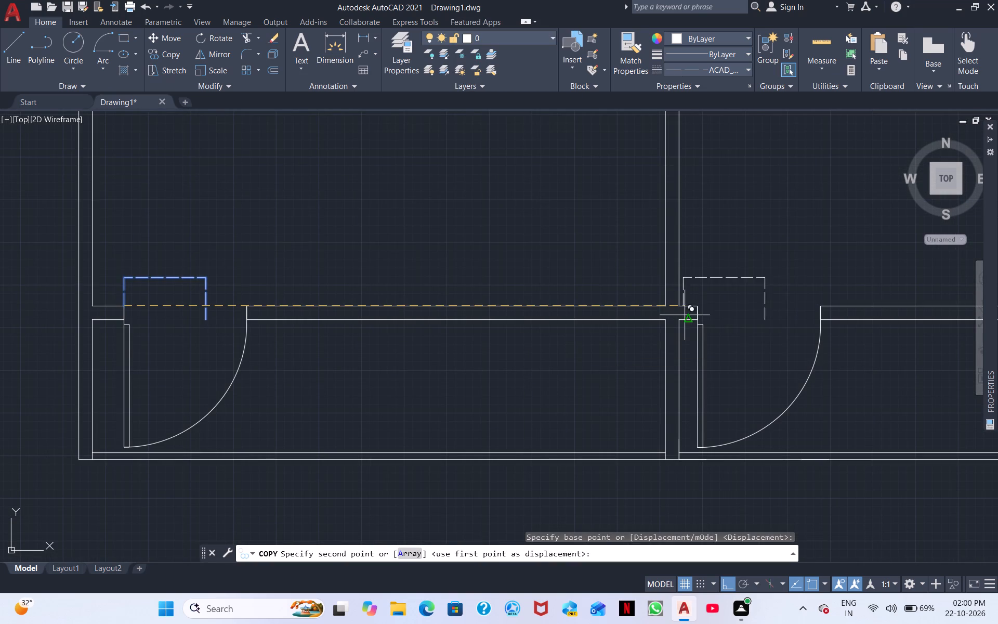
left_click(697, 309)
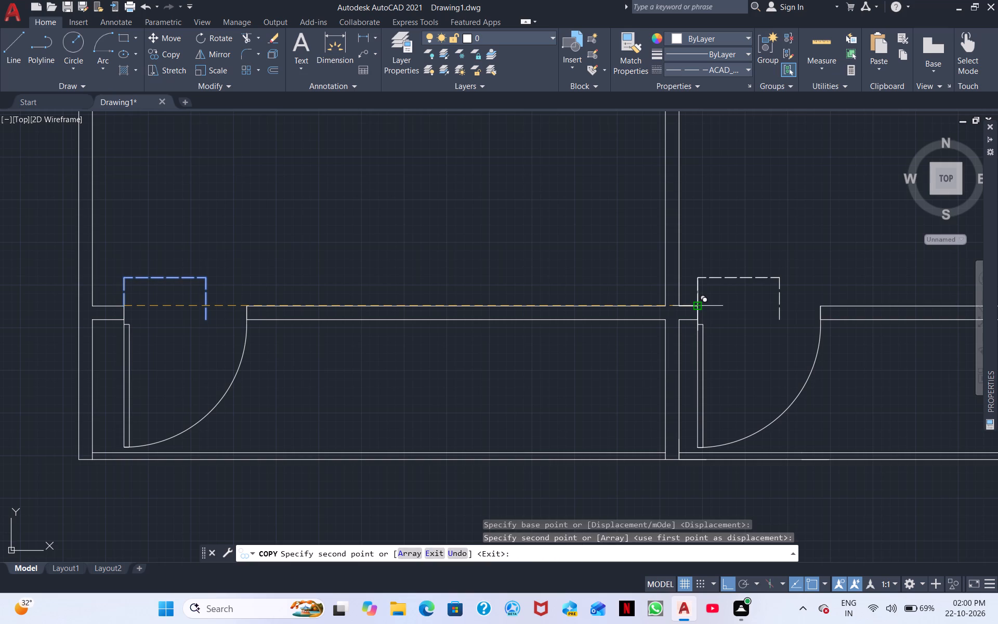
key("Escape")
Extend both wall lines beside the leftmost bottom-strip door back to the far side of its 2' dashed marker.
scroll(760, 284, "down", 2)
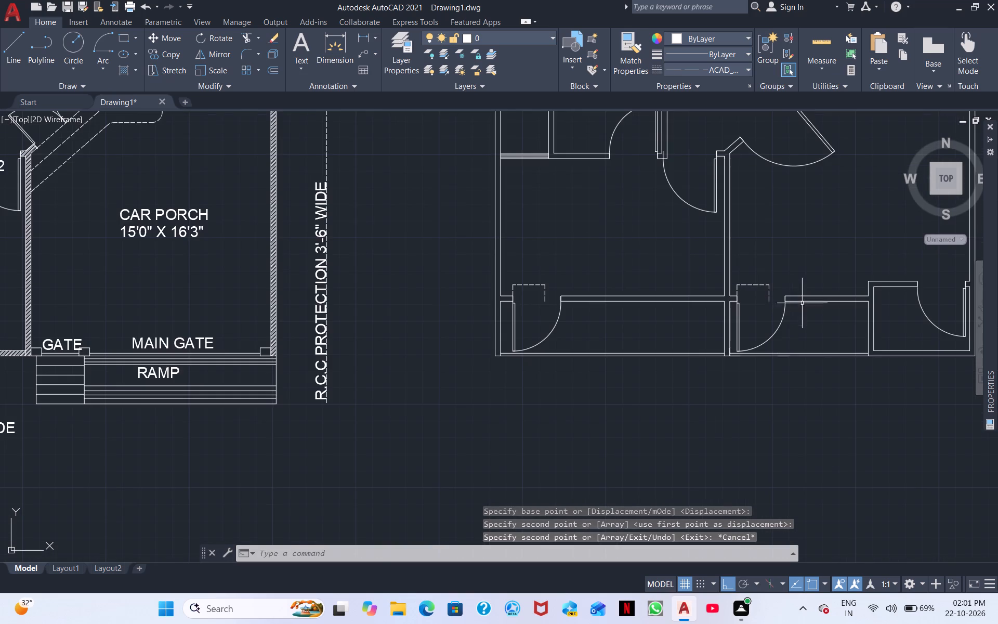
scroll(803, 294, "up", 4)
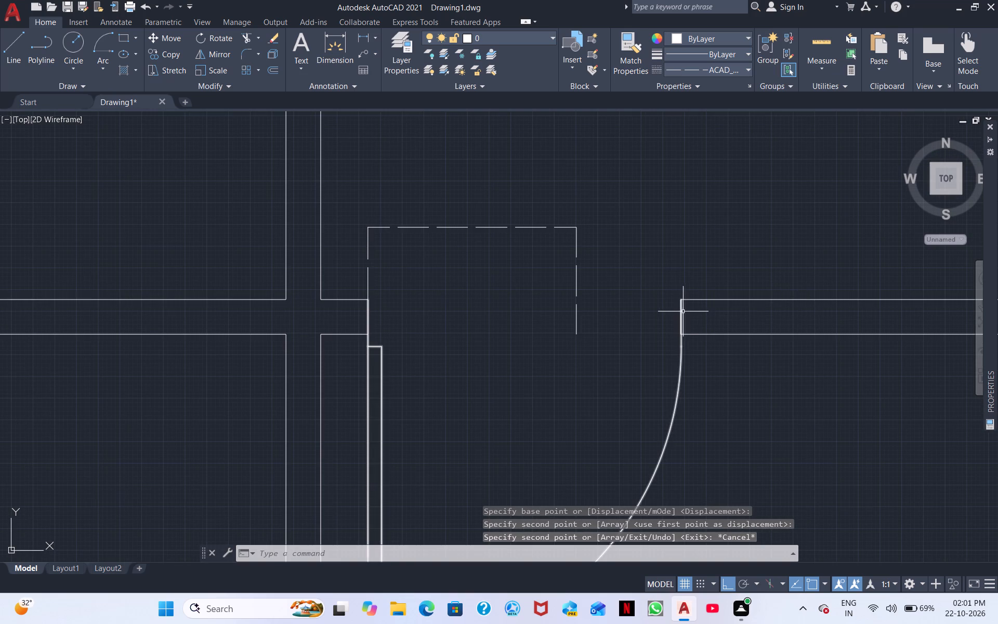
middle_click_drag(340, 235, 623, 224)
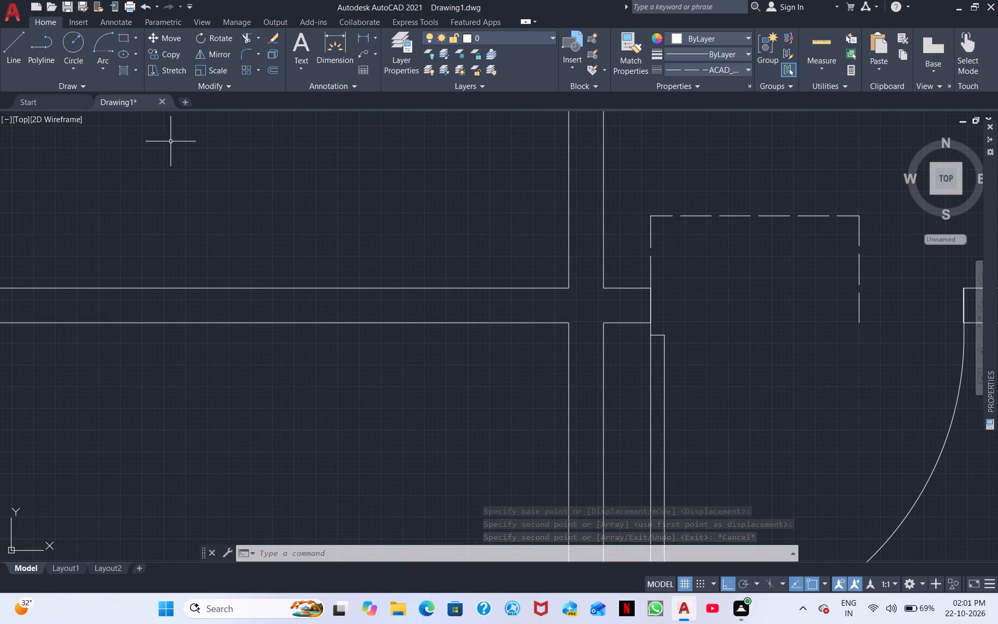
left_click(248, 40)
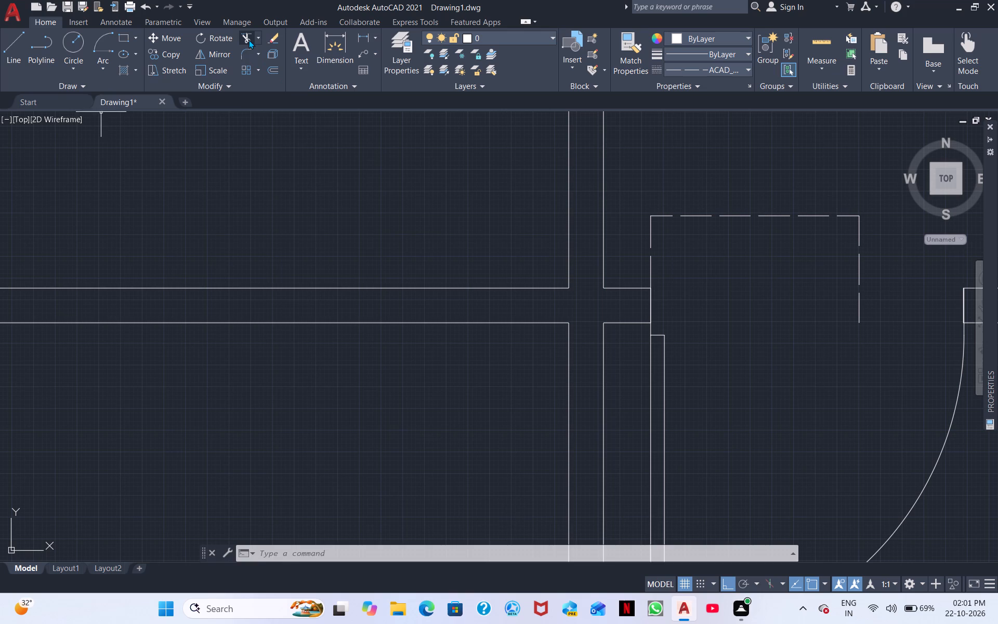
middle_click_drag(428, 455, 763, 383)
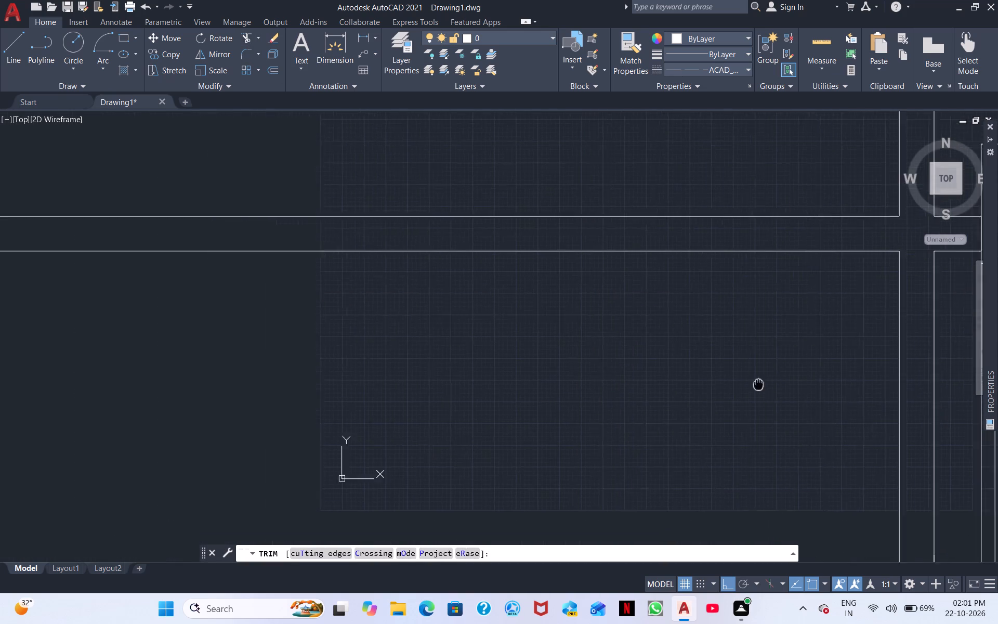
middle_click_drag(763, 383, 793, 382)
middle_click_drag(470, 329, 778, 404)
scroll(677, 391, "down", 3)
scroll(469, 392, "up", 2)
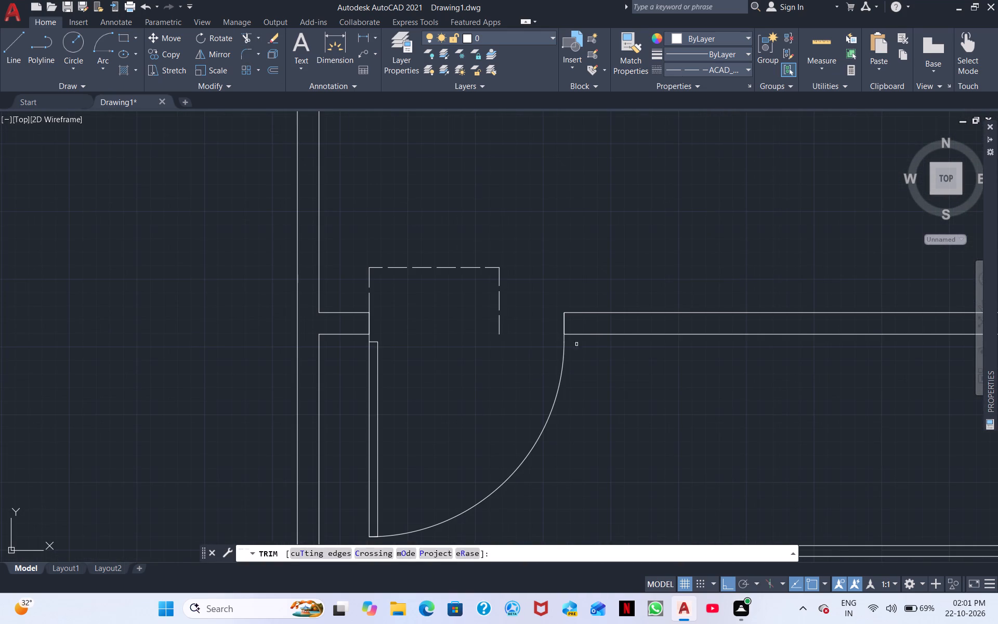
left_click(594, 333, "shift")
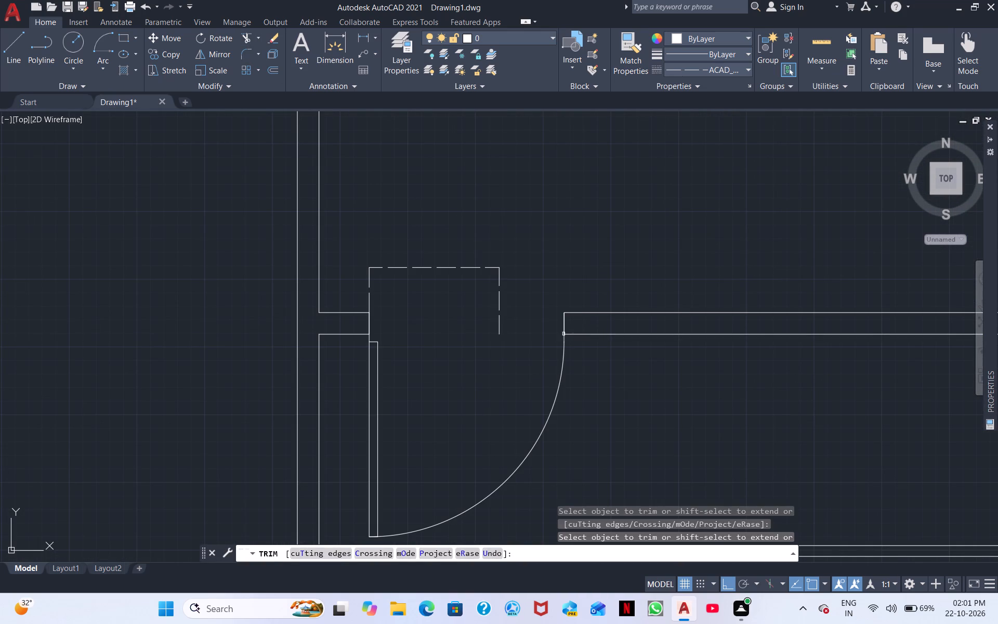
left_click(570, 334, "shift")
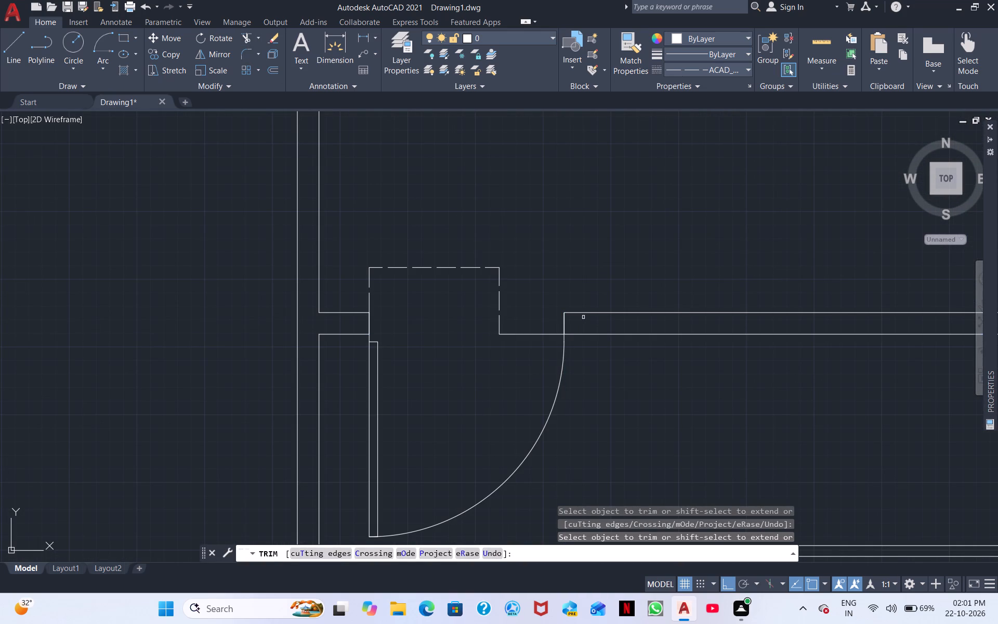
left_click(588, 311, "shift")
left_click(584, 314, "shift")
Extend the upper and lower wall lines beside the middle door back to the far side of its dashed marker.
middle_click_drag(714, 387, 146, 333)
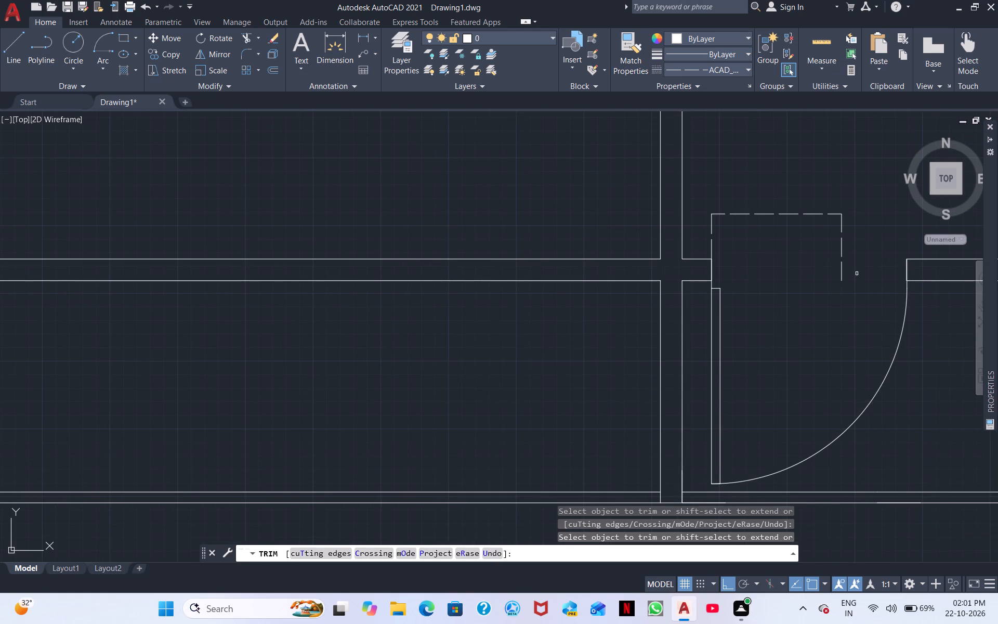
middle_click_drag(846, 280, 490, 297)
left_click(582, 276, "shift")
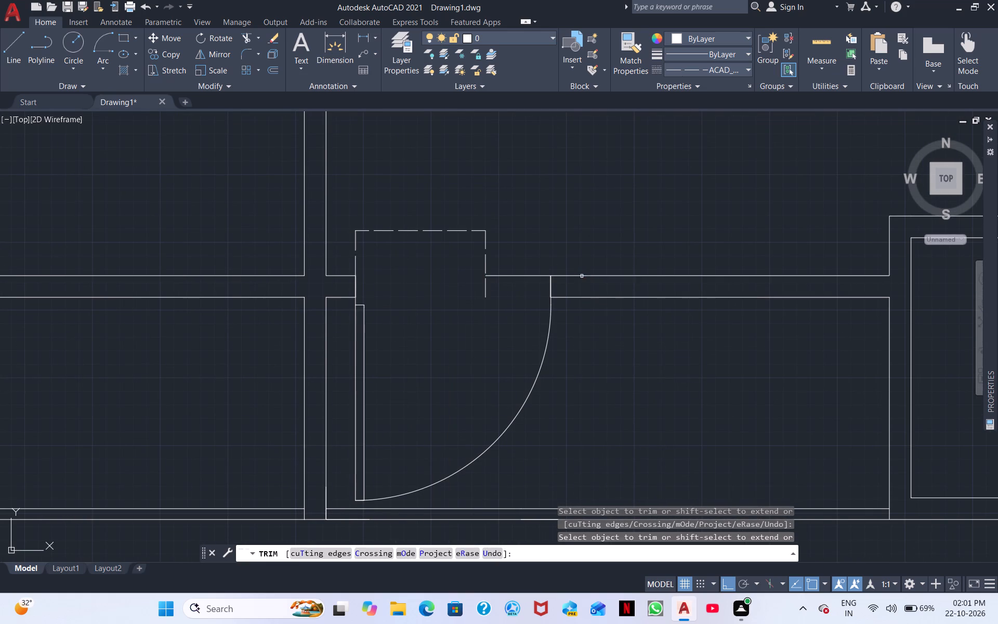
left_click(584, 297, "shift")
Trim away the dashed marker lines at the middle door, including the part between the two wall lines.
scroll(491, 290, "up", 2)
left_click(486, 284)
left_click_drag(488, 230, 406, 213)
middle_click_drag(405, 213, 731, 251)
left_click_drag(524, 167, 478, 235)
left_click_drag(455, 236, 512, 252)
scroll(501, 228, "down", 2)
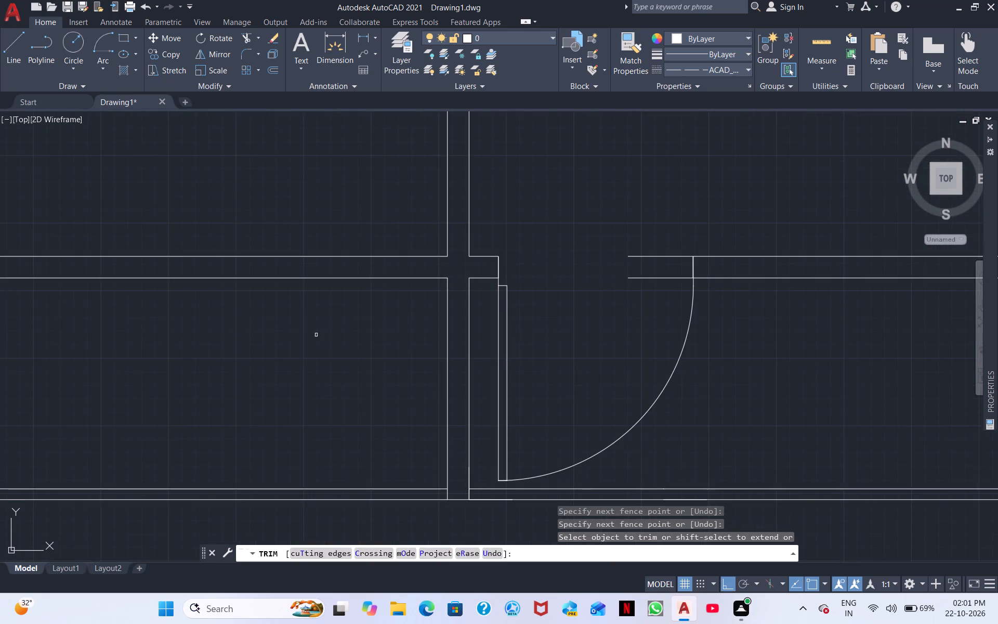
Trim away the dashed marker lines above the wall at the leftmost bottom-strip door.
middle_click_drag(317, 335, 706, 331)
middle_click_drag(461, 349, 827, 399)
scroll(437, 353, "down", 1)
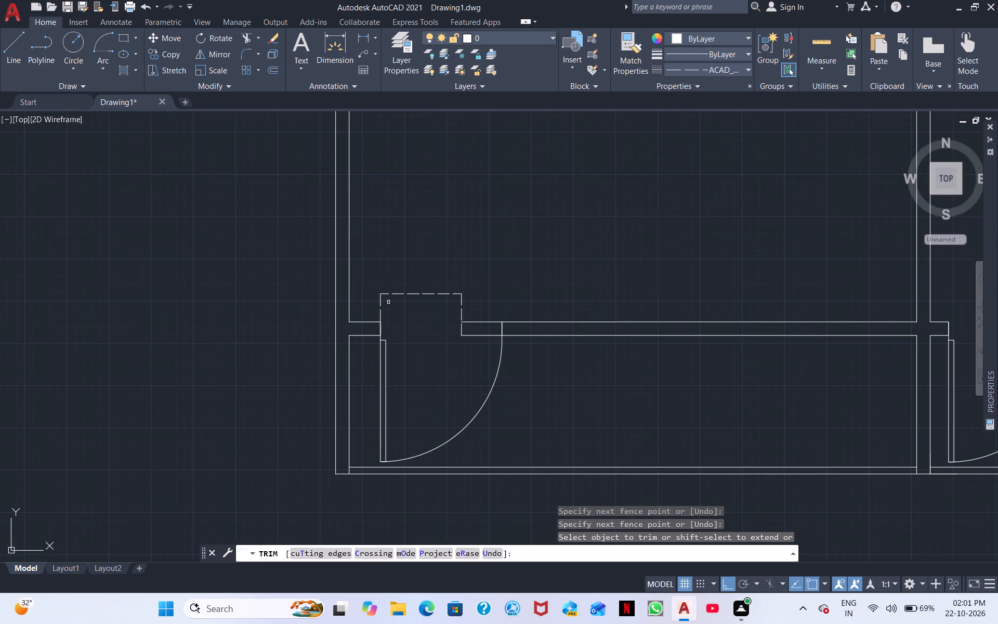
left_click_drag(405, 283, 404, 337)
left_click_drag(437, 294, 494, 311)
left_click_drag(371, 300, 386, 308)
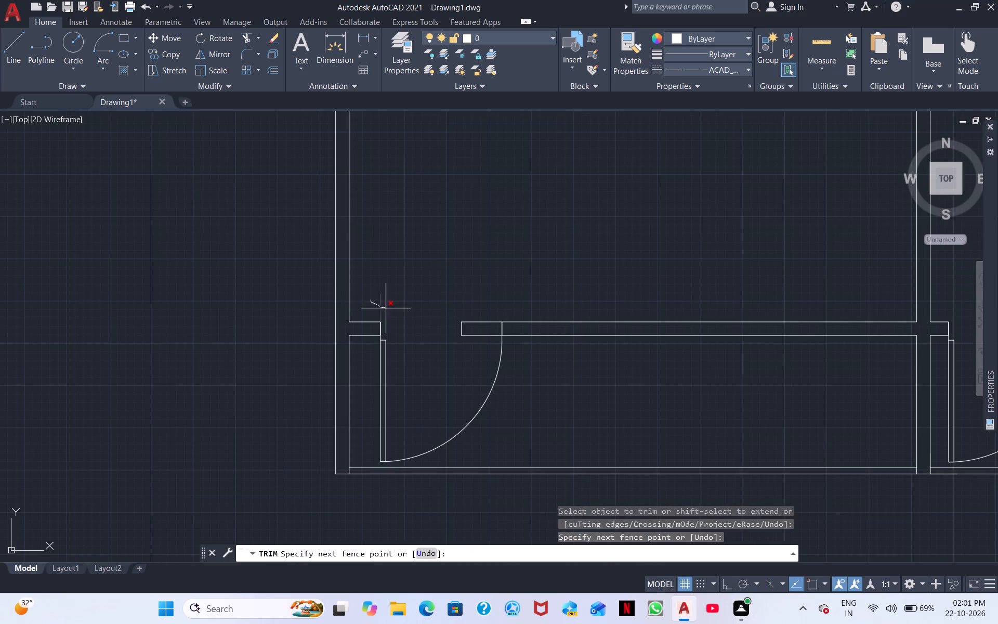
Trim away the remaining dashed marker fragment above the wall at the leftmost bottom-strip door.
left_click_drag(386, 308, 390, 309)
With the linetype set back to ByLayer, draw a short line closing the open wall end at the middle bottom-strip door.
scroll(429, 328, "down", 1)
middle_click_drag(619, 387, 455, 367)
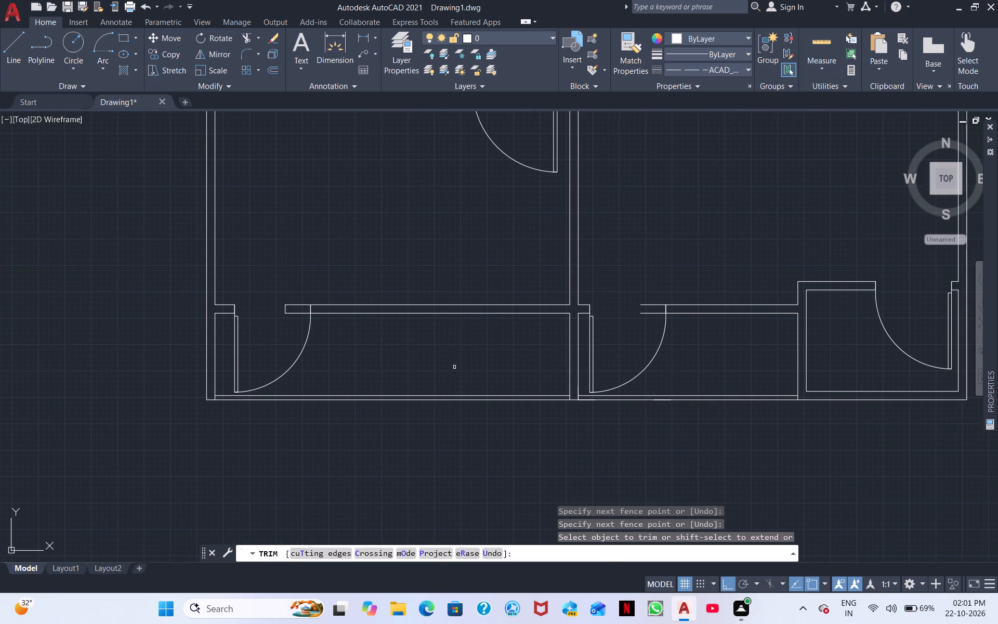
left_click(702, 69)
left_click(720, 88)
left_click(7, 48)
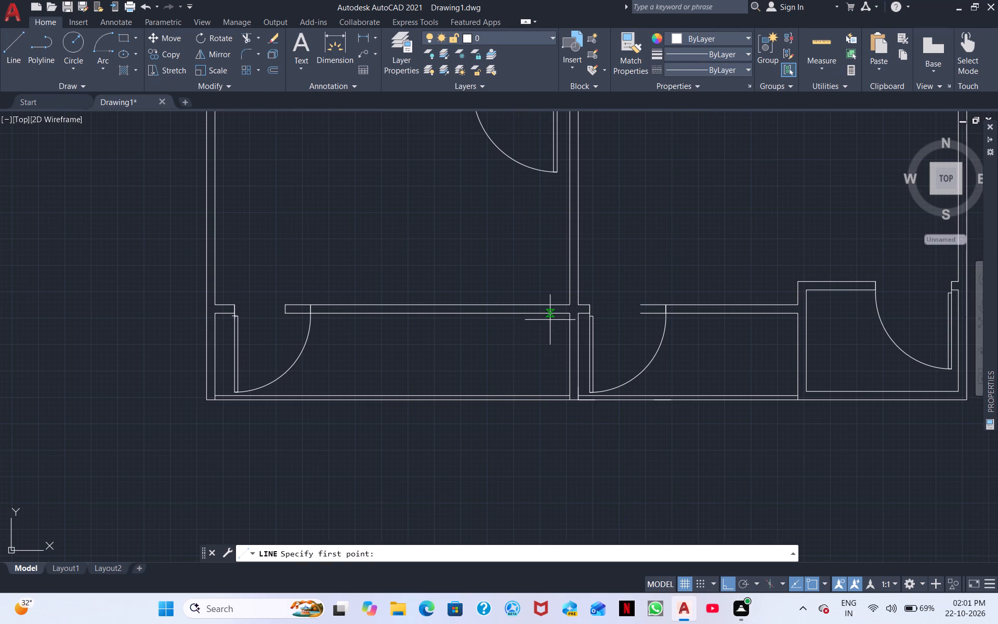
scroll(550, 320, "up", 2)
left_click(777, 303)
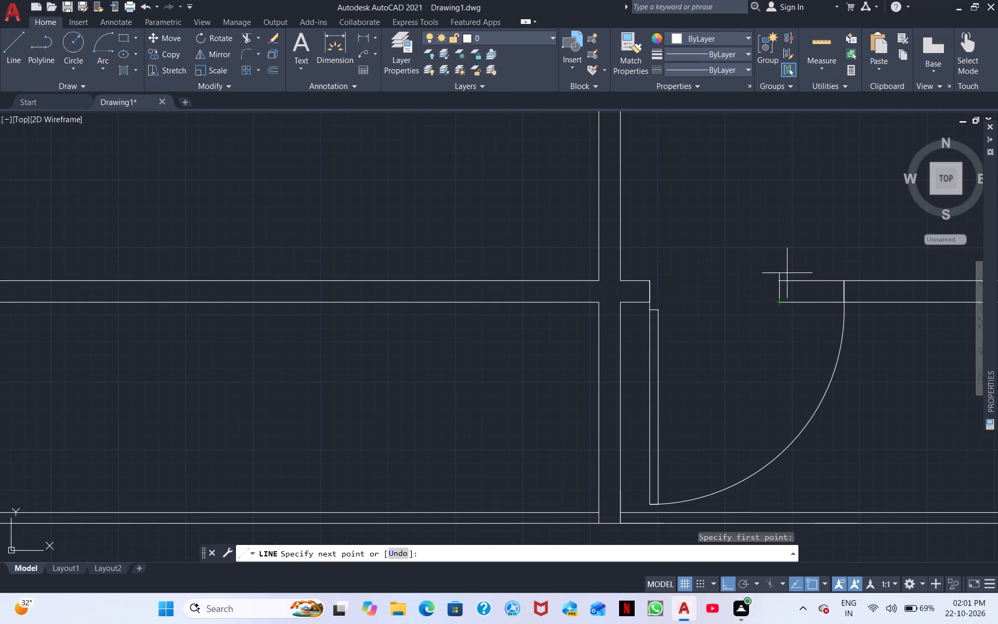
left_click(783, 281)
key("Escape")
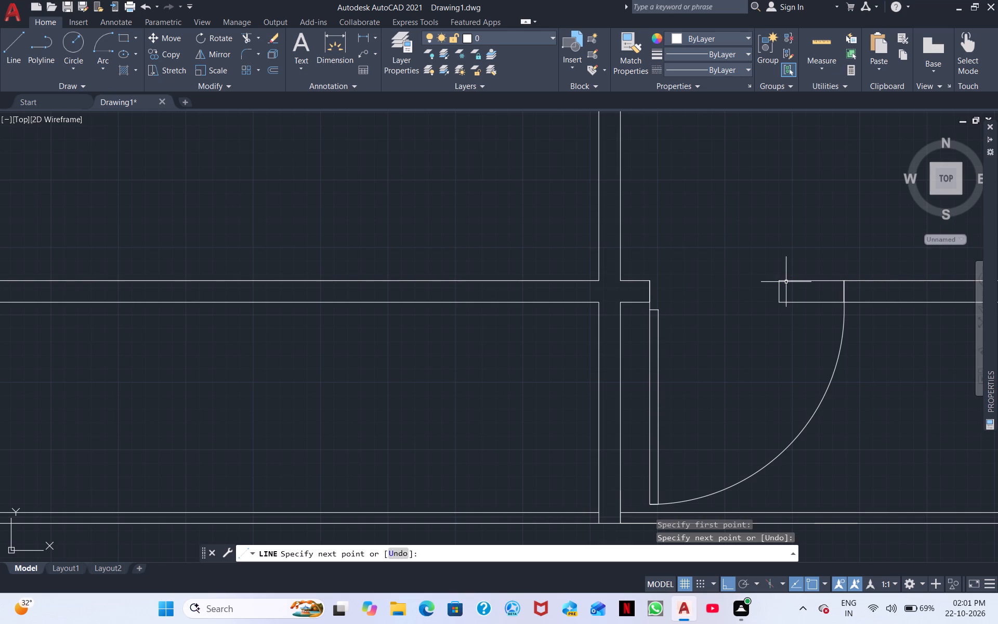
Scale the leftmost bottom-strip door down from its upper hinge-side wall corner to fit the narrowed opening, picking a distance of about 1'-2".
scroll(816, 355, "down", 2)
middle_click_drag(776, 373, 864, 344)
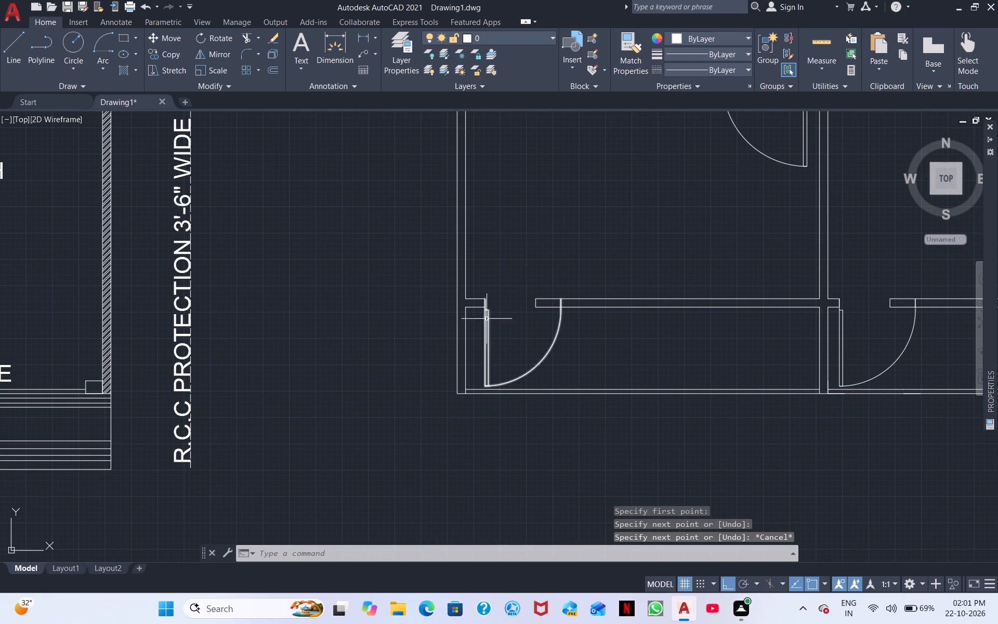
left_click(489, 329)
right_click(605, 356)
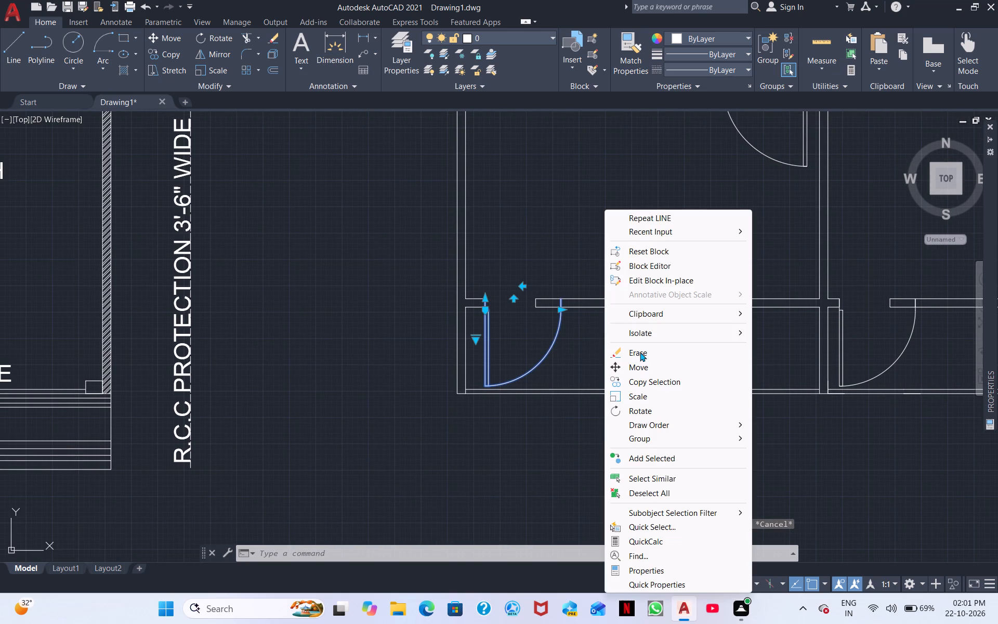
left_click(655, 397)
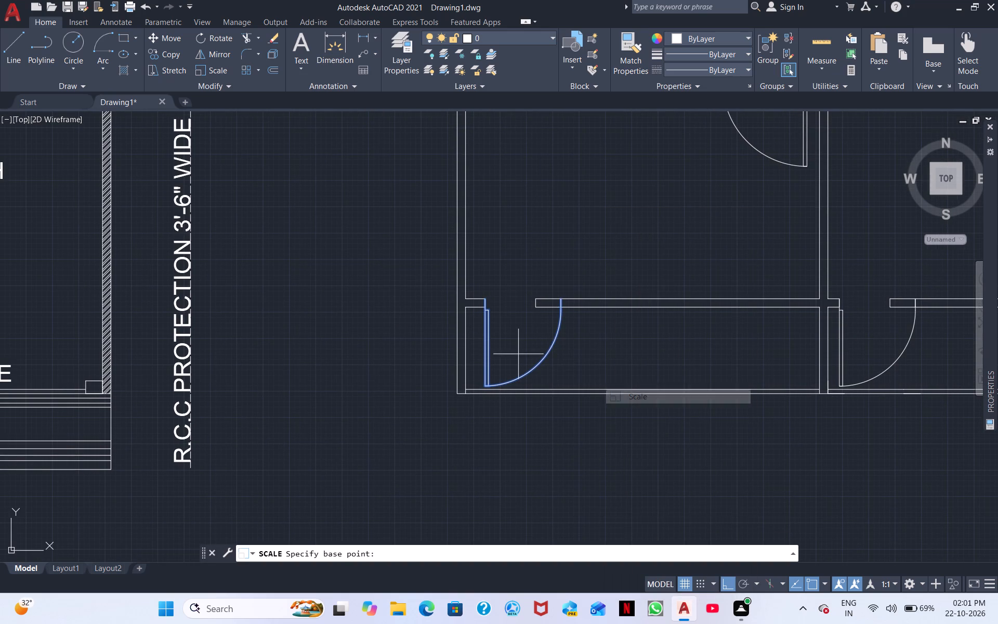
scroll(521, 343, "up", 3)
left_click(374, 162)
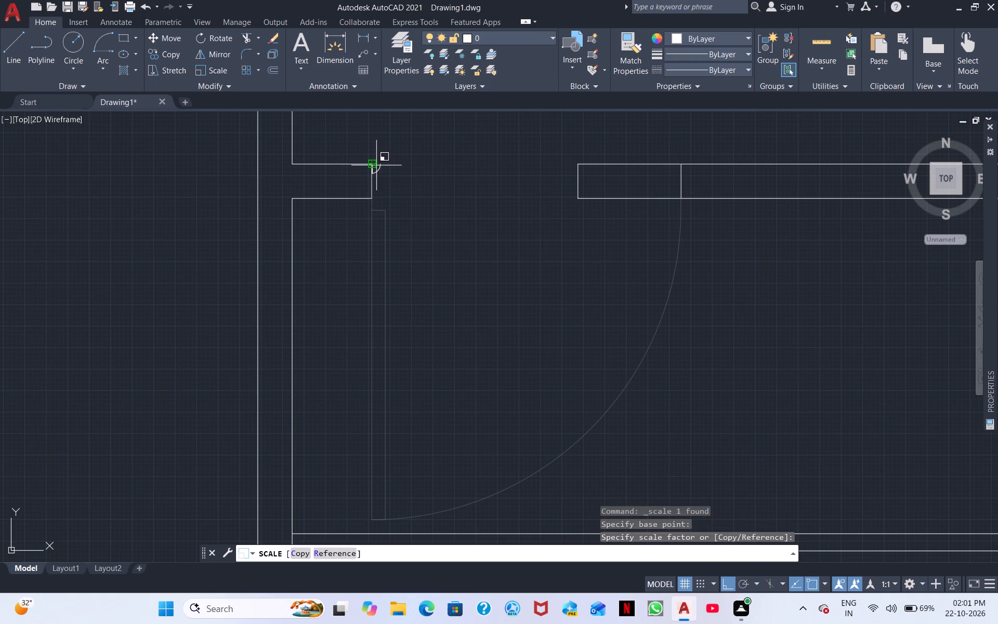
left_click(490, 233)
Scale the middle bottom-strip door down from its upper hinge-side wall corner to fit its opening, picking a distance of about 1'-2".
scroll(579, 313, "down", 2)
middle_click_drag(651, 339, 504, 322)
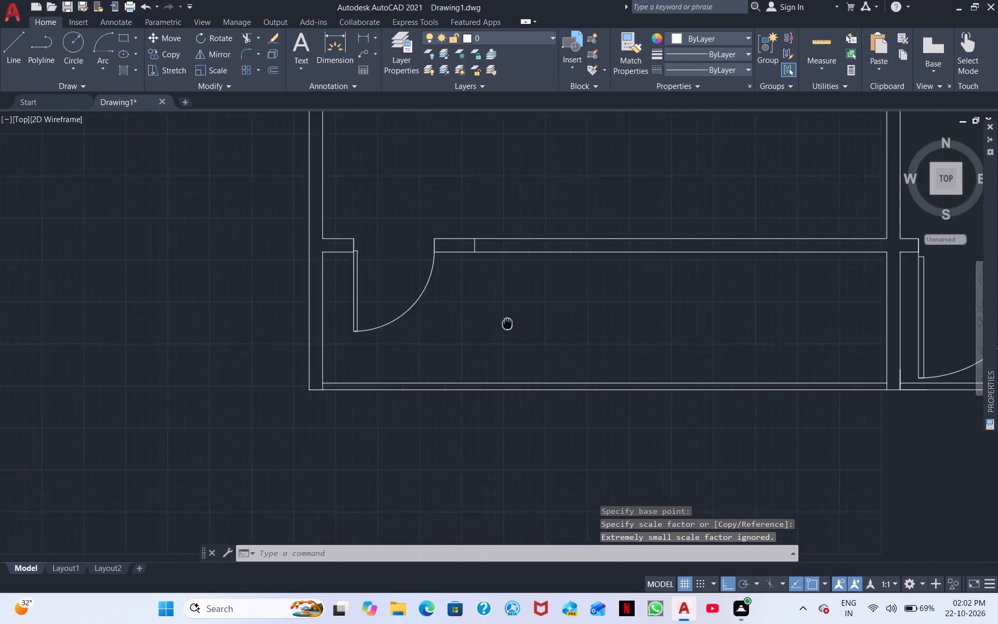
middle_click_drag(504, 322, 384, 313)
middle_click_drag(537, 294, 342, 322)
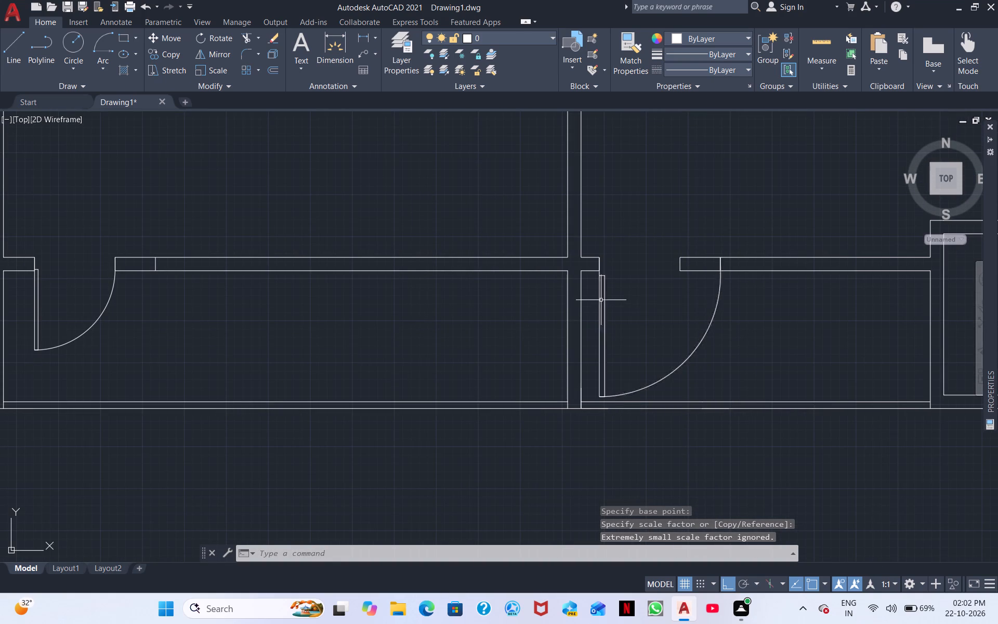
left_click(601, 300)
right_click(611, 293)
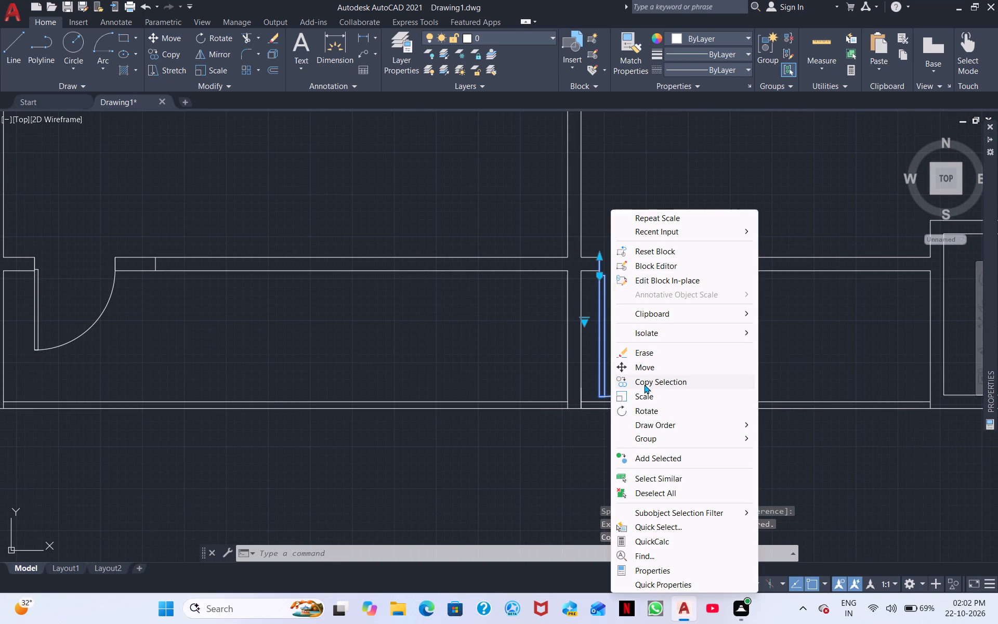
left_click(644, 395)
left_click(598, 258)
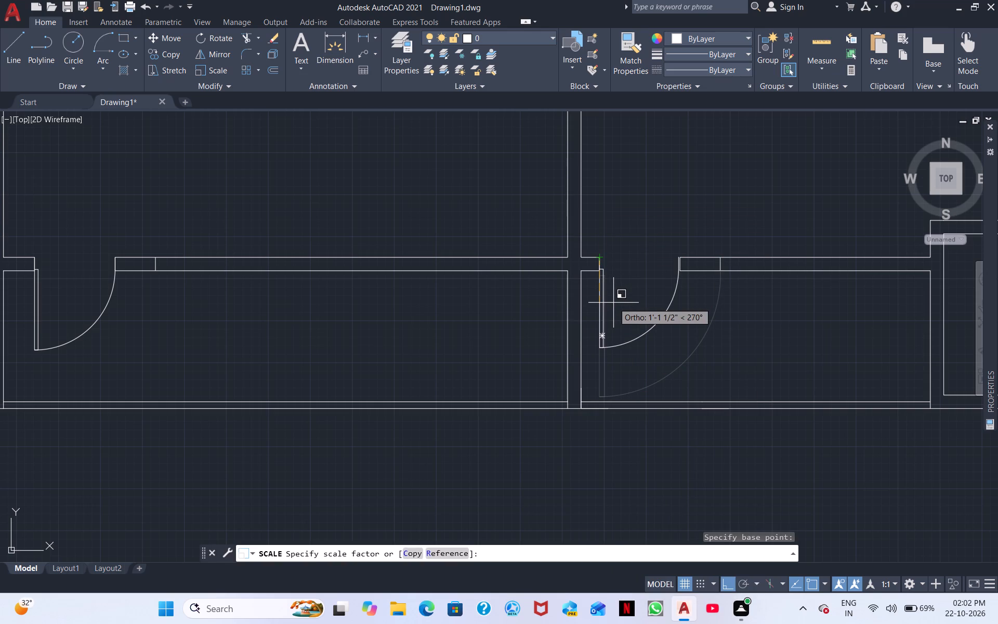
scroll(613, 303, "up", 2)
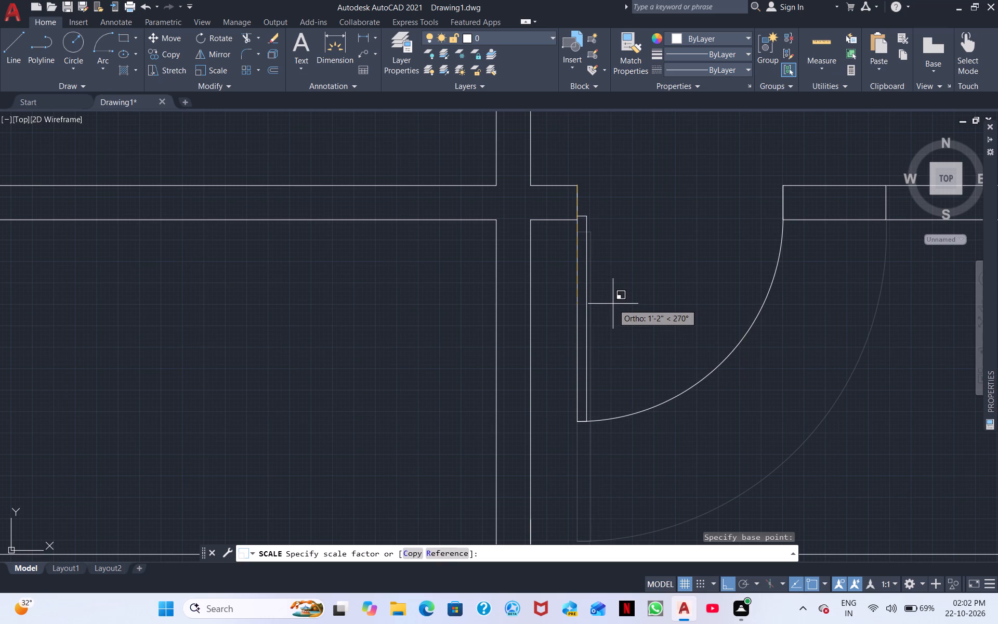
left_click(613, 304)
Trim away the old jamb lines left between the wall lines beside the leftmost and middle bottom-strip doors.
scroll(659, 345, "down", 2)
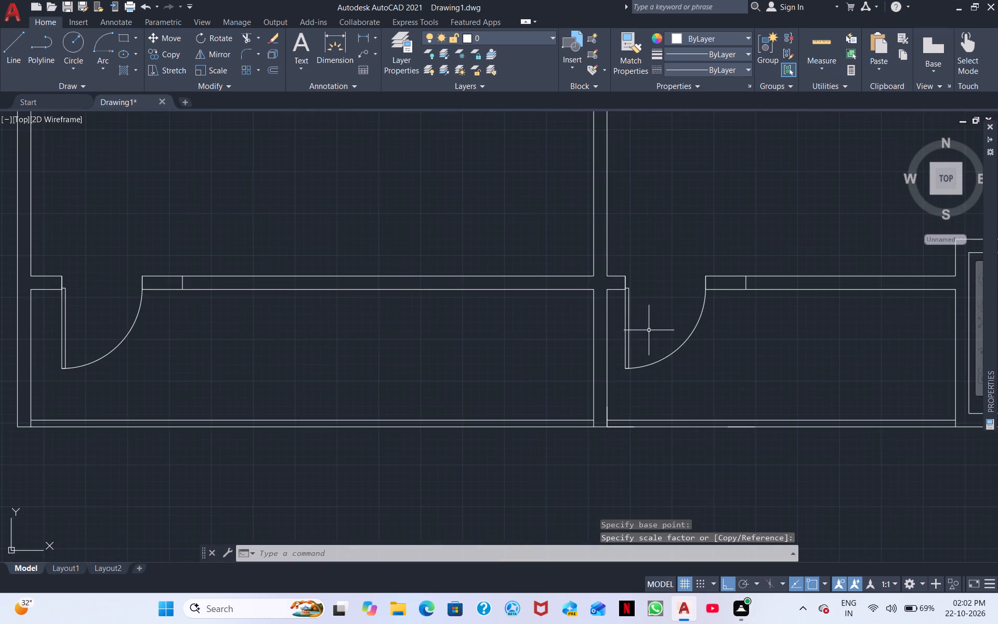
scroll(641, 344, "down", 2)
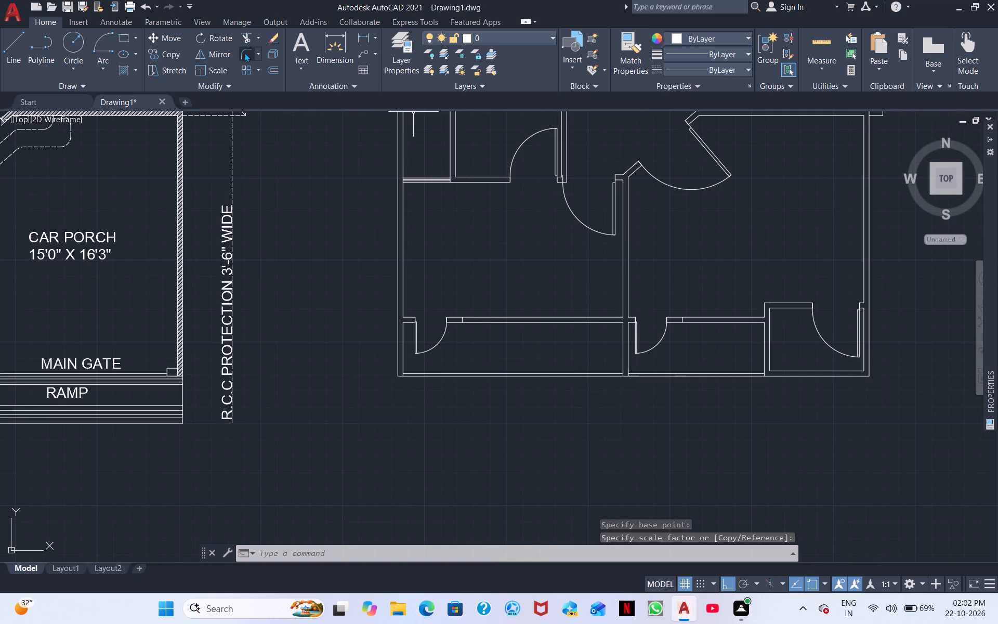
left_click(241, 41)
scroll(531, 320, "up", 2)
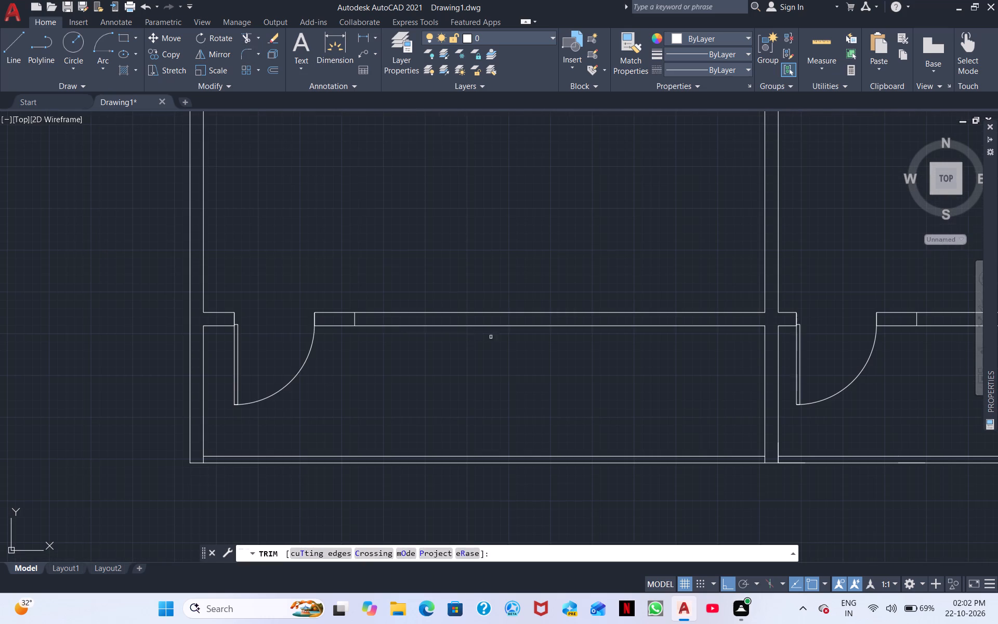
left_click(356, 322)
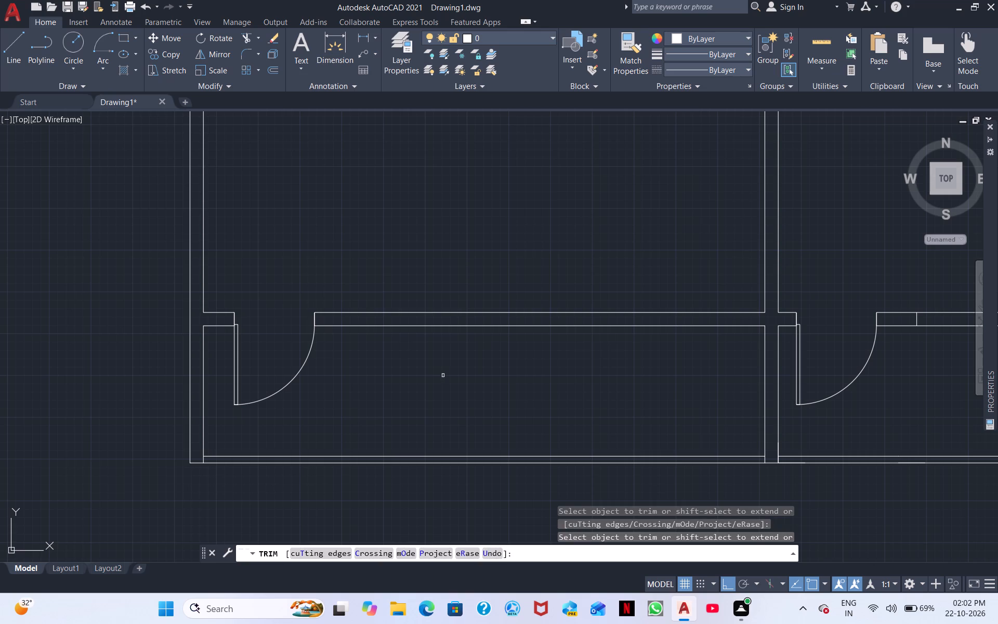
scroll(505, 397, "down", 2)
middle_click_drag(529, 393, 283, 346)
scroll(440, 326, "up", 4)
middle_click_drag(334, 282, 619, 310)
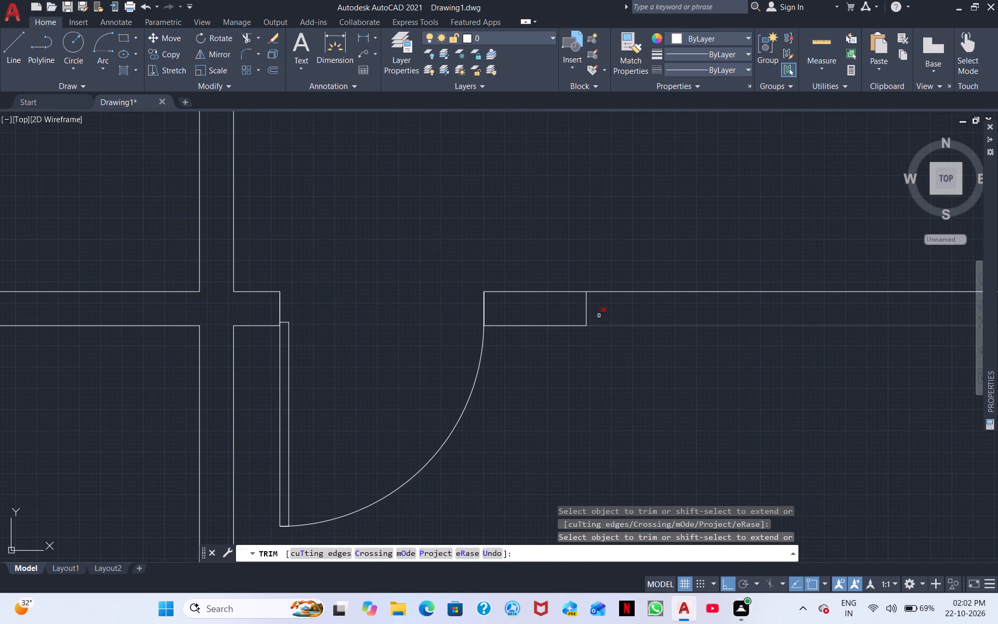
left_click(588, 305)
key("Escape")
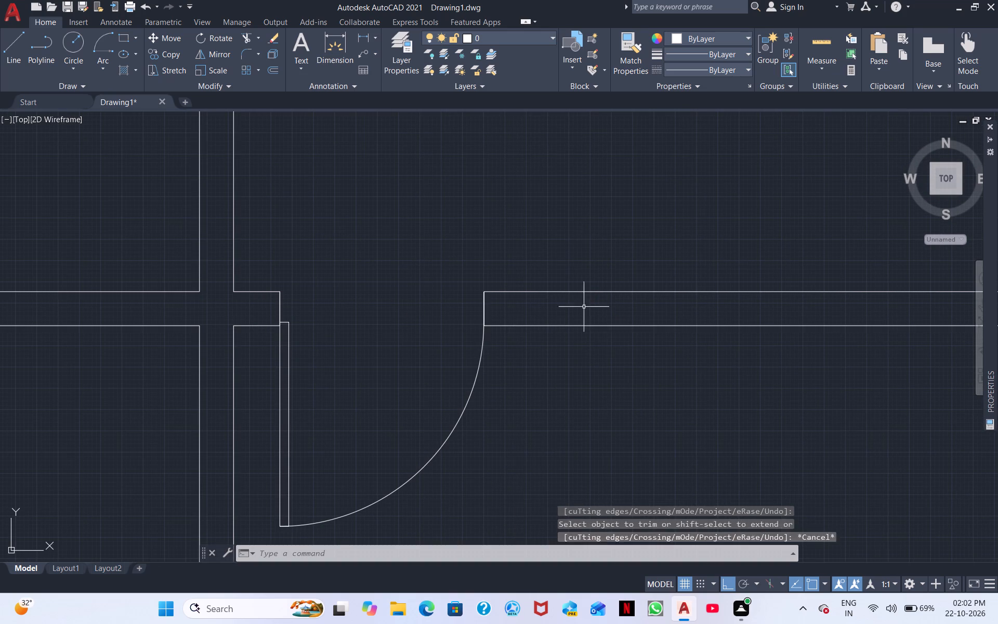
Move the staircase door by its frame end onto the outer corner of the staircase wall above the opening.
scroll(576, 372, "down", 2)
middle_click_drag(649, 444, 611, 366)
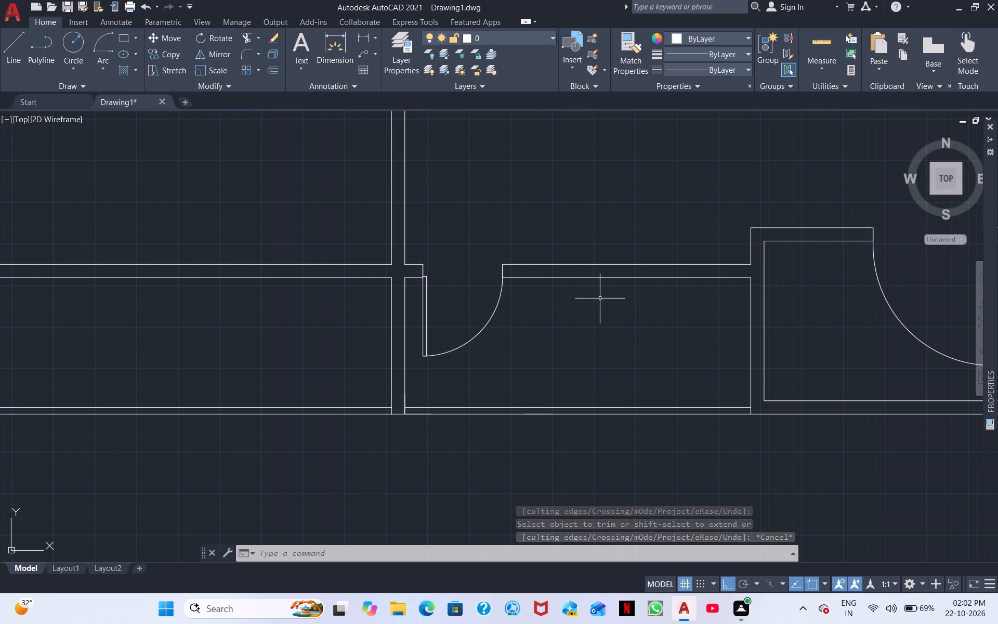
scroll(601, 296, "down", 2)
middle_click_drag(625, 243, 628, 374)
middle_click_drag(590, 319, 567, 415)
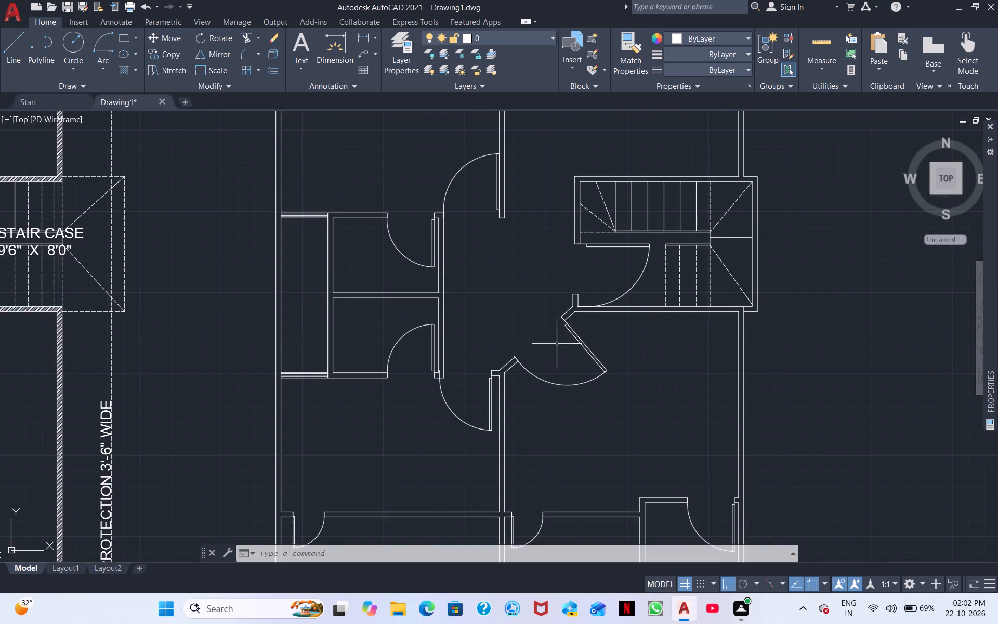
middle_click_drag(552, 345, 547, 408)
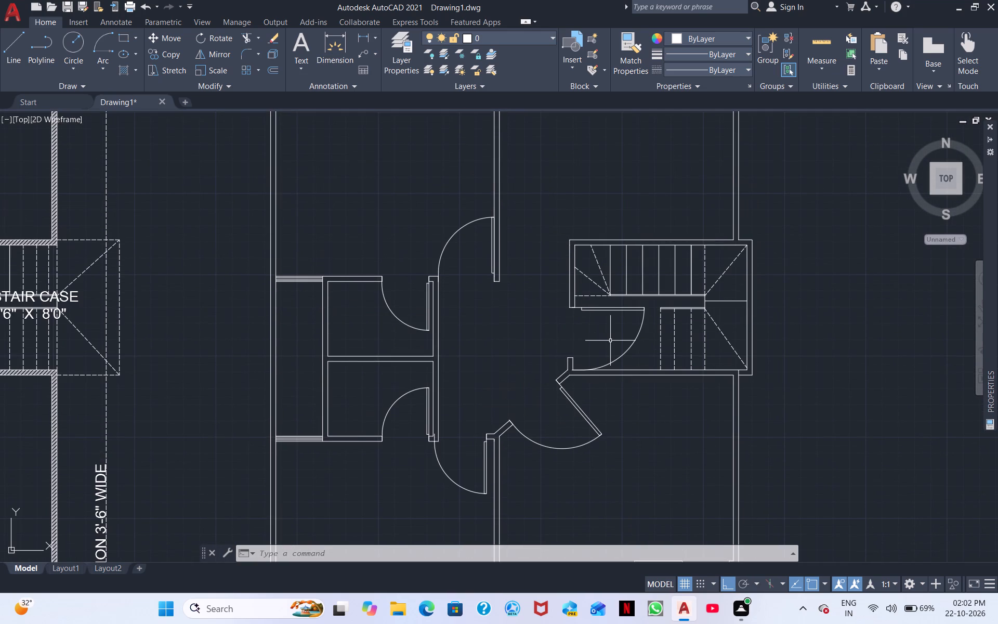
left_click(611, 307)
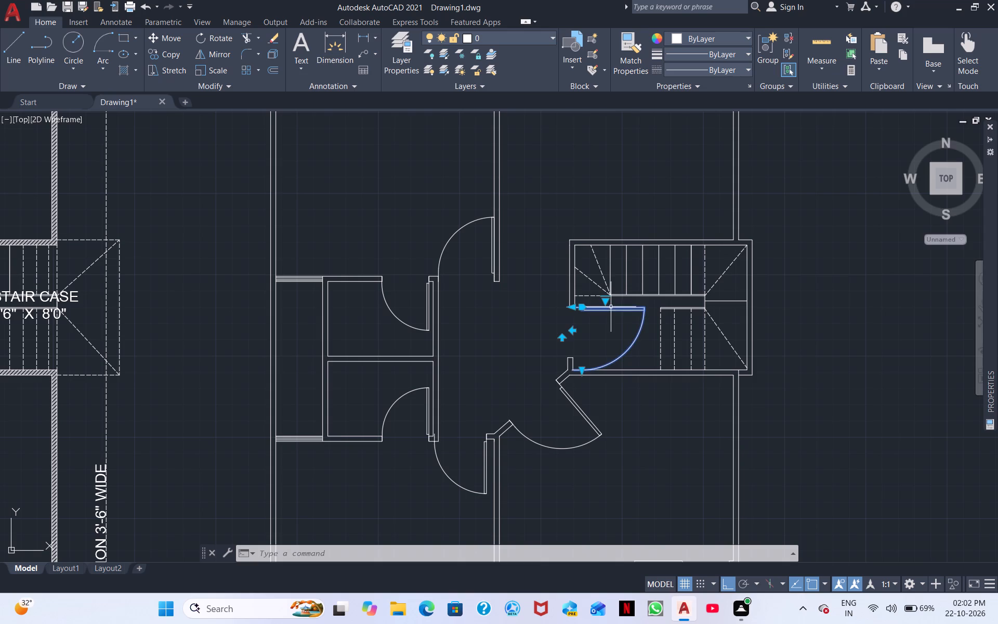
right_click(600, 332)
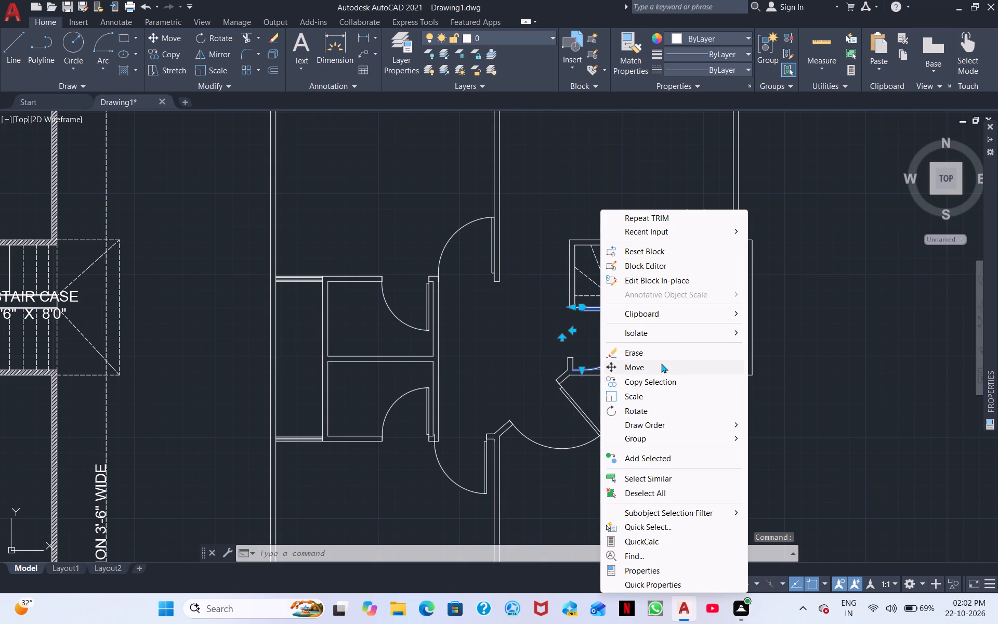
left_click(661, 363)
scroll(627, 330, "up", 4)
middle_click_drag(474, 288, 700, 314)
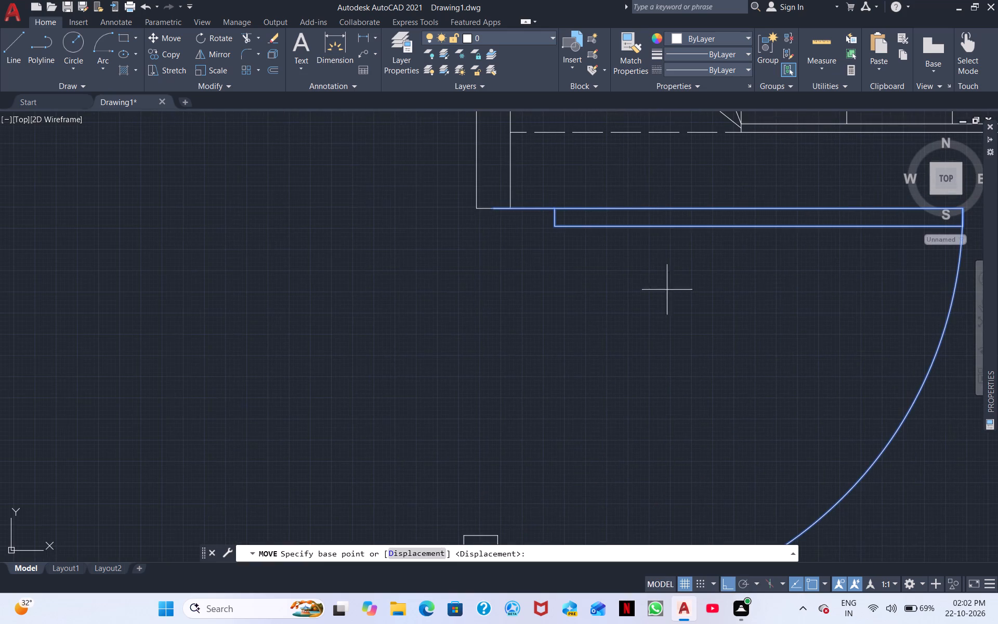
left_click(496, 207)
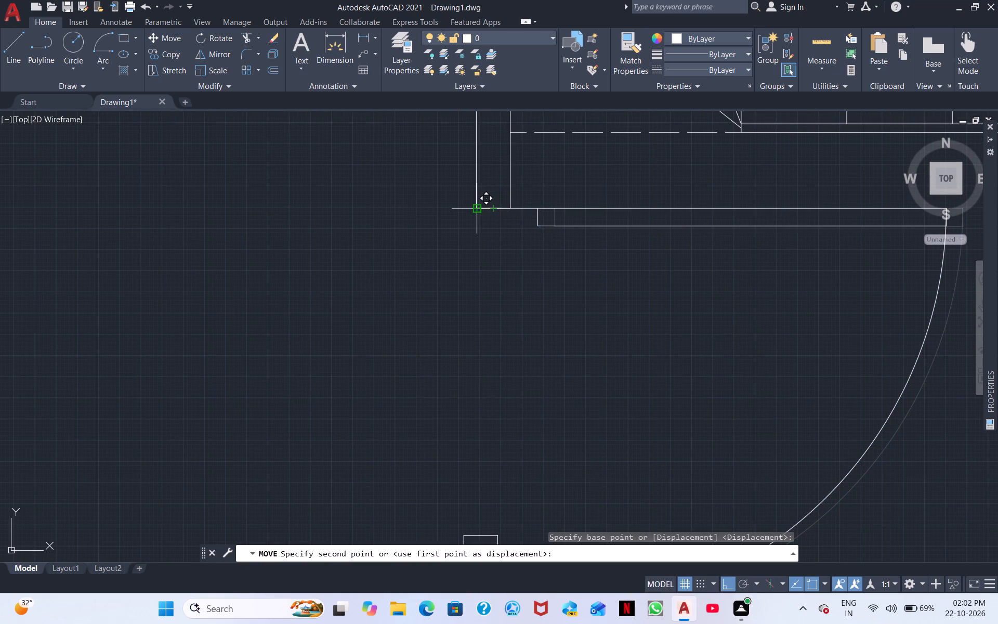
left_click(479, 207)
Scale the staircase door down from that wall corner to fit its opening, picking a distance of about 1'-10".
left_click_drag(588, 251, 589, 246)
left_click(572, 209)
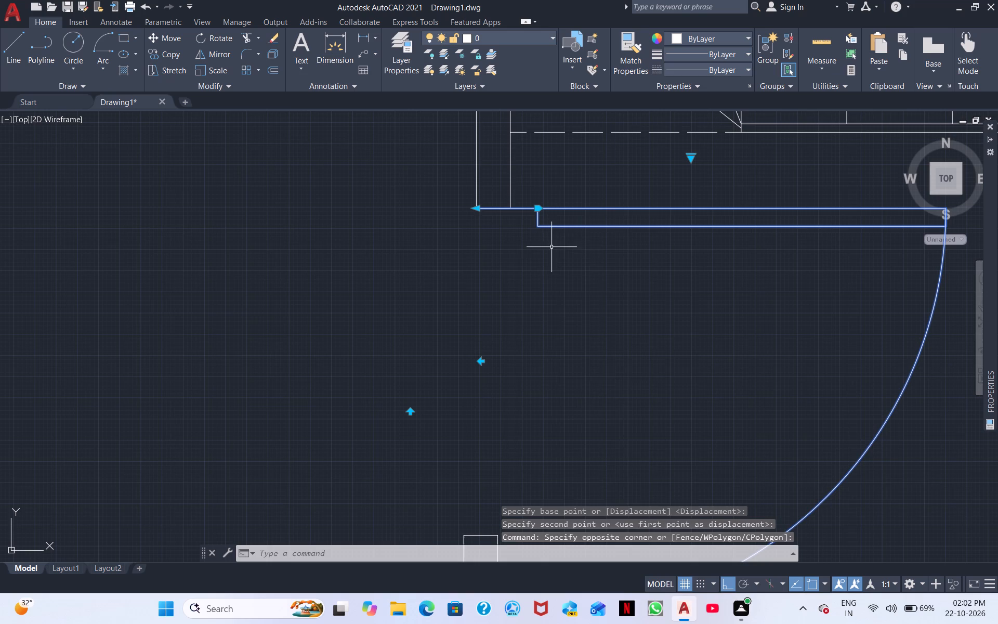
right_click_drag(550, 249, 546, 256)
left_click(611, 392)
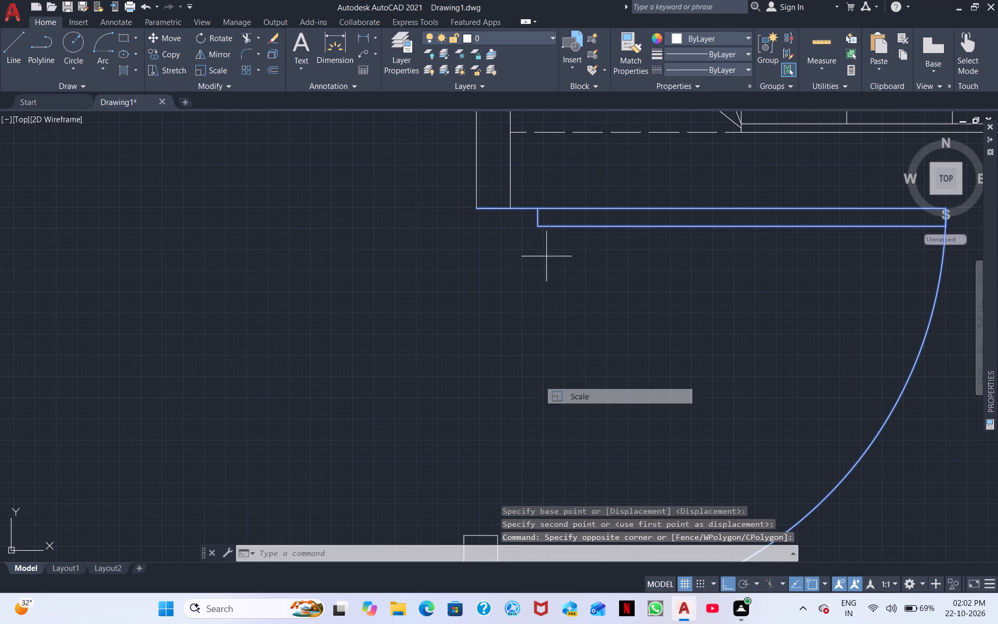
left_click(474, 212)
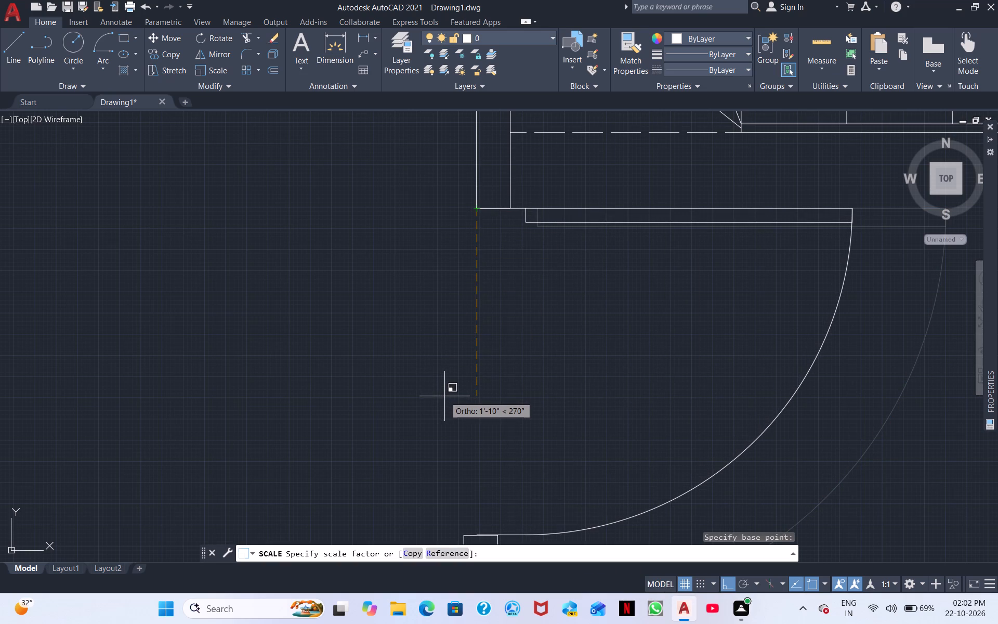
left_click(447, 396)
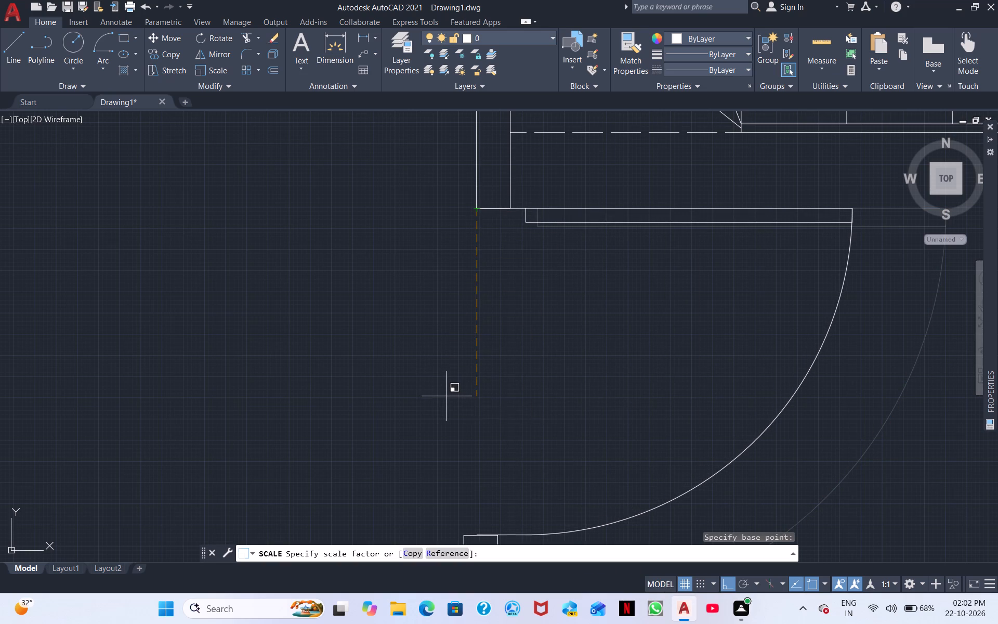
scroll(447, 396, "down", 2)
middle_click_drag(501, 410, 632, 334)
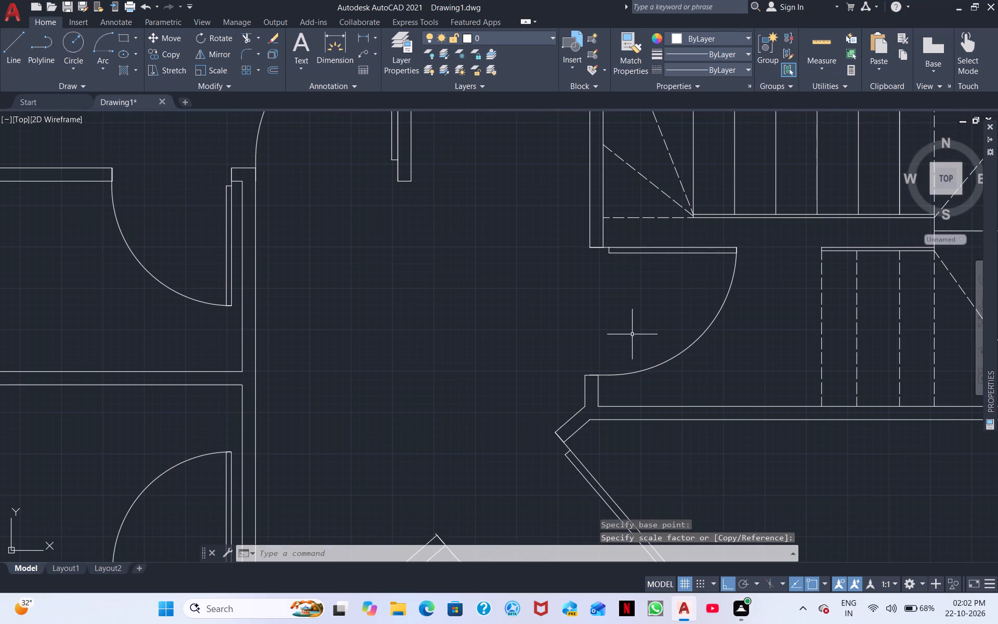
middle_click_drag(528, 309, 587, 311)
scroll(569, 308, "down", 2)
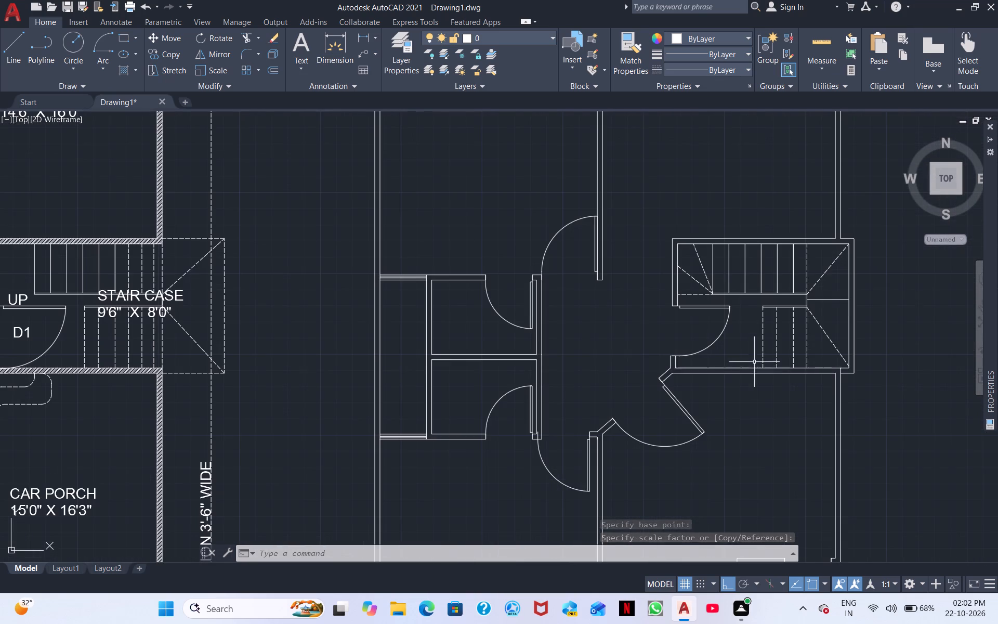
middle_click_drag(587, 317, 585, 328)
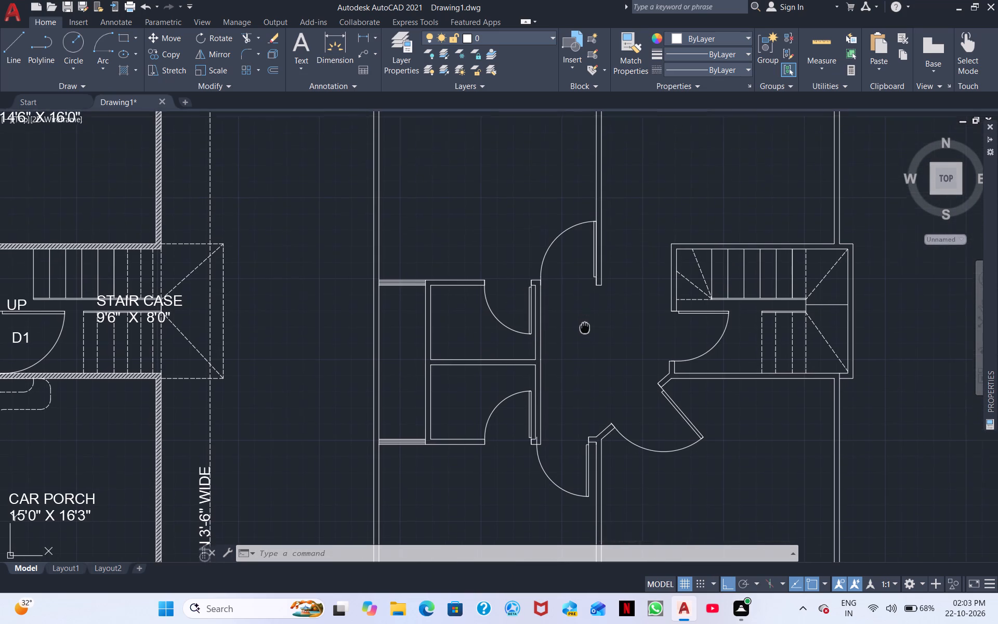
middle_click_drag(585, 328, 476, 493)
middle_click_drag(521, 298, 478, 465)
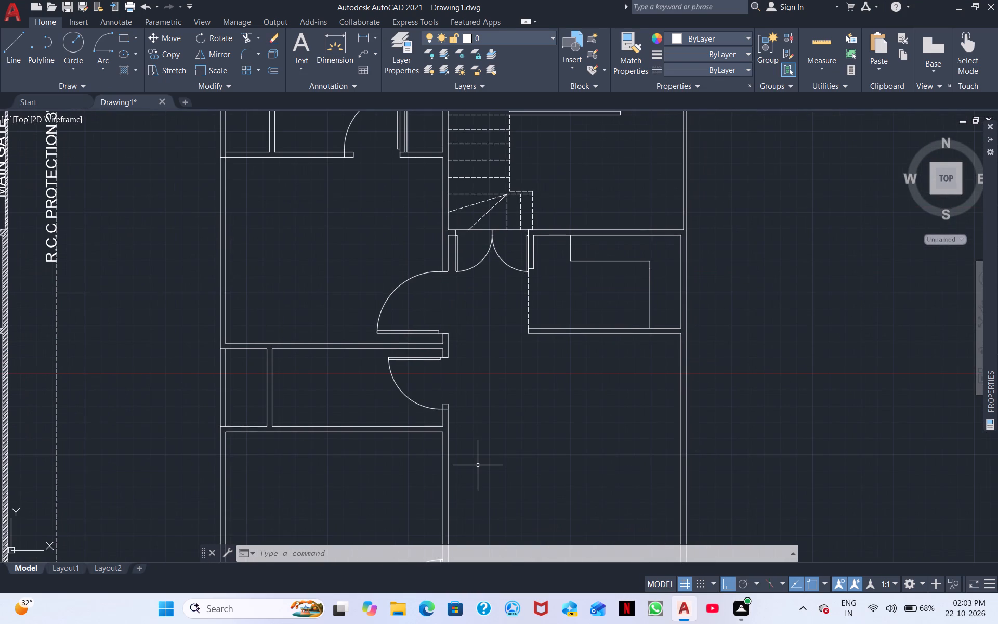
Scale the door of the room between the two bedrooms down from its upper outer wall corner, picking a distance of about 1'-8 1/2".
middle_click_drag(493, 395, 493, 446)
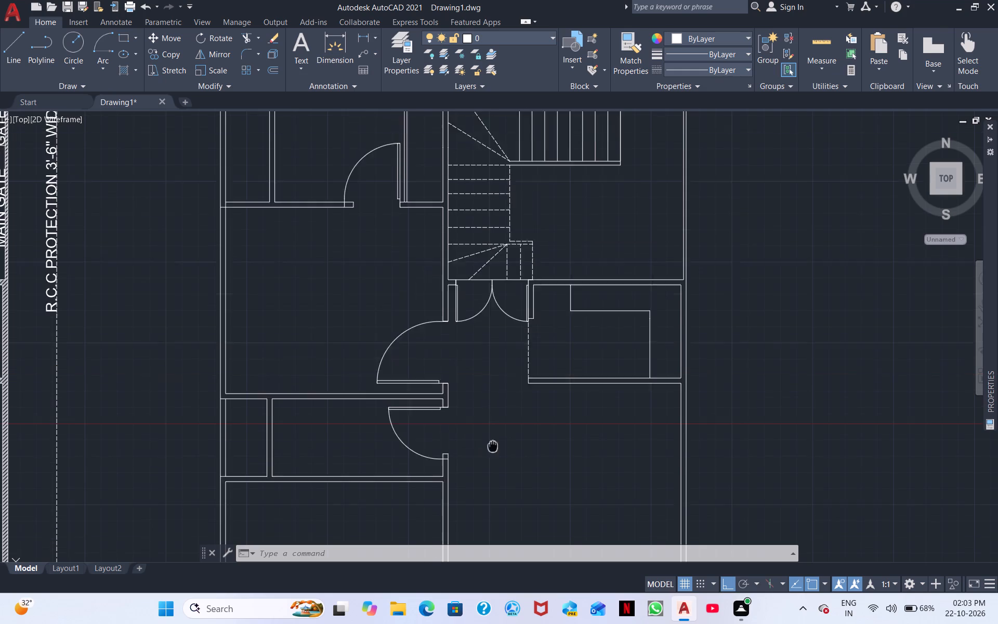
middle_click_drag(493, 446, 490, 478)
left_click(387, 447)
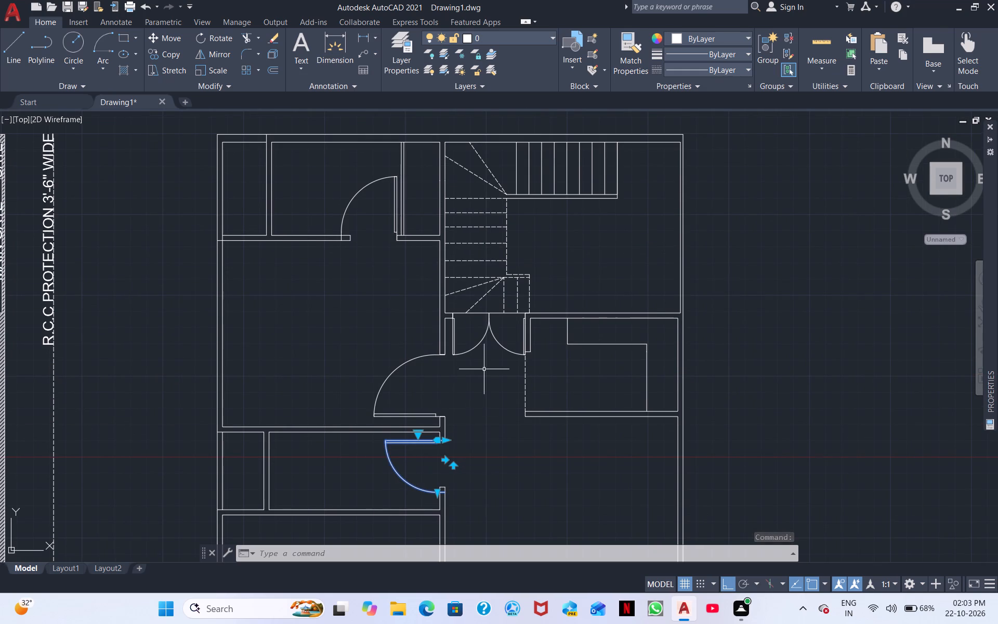
right_click(464, 448)
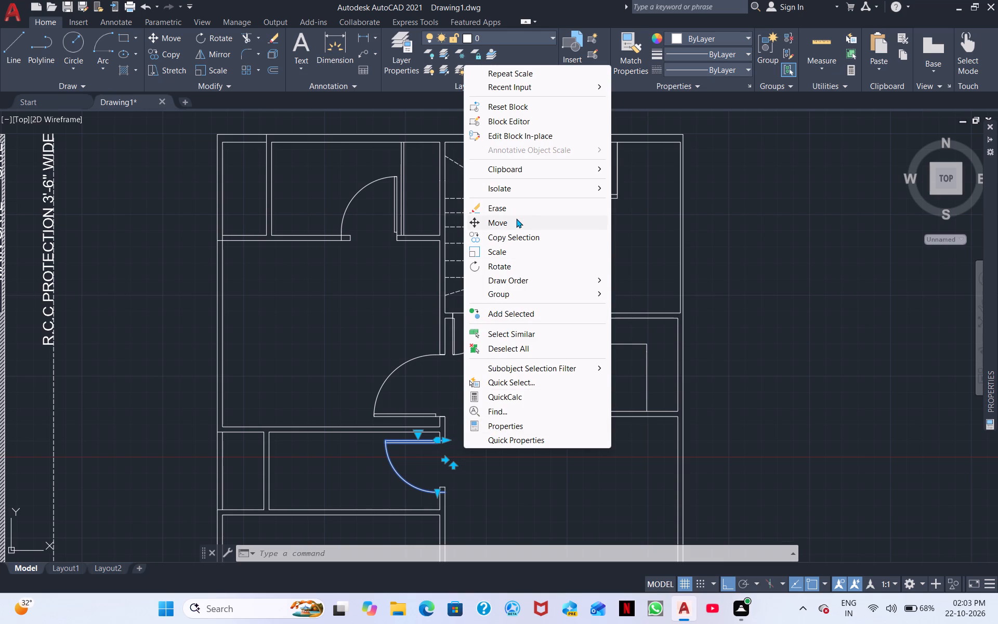
left_click(514, 249)
scroll(431, 430, "up", 3)
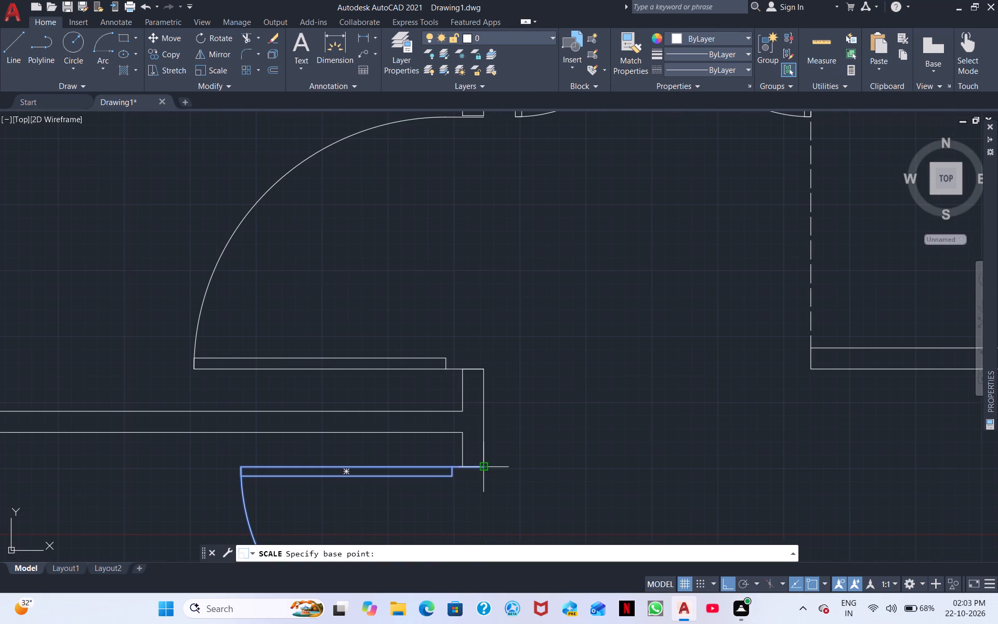
left_click(483, 470)
middle_click_drag(469, 493, 605, 288)
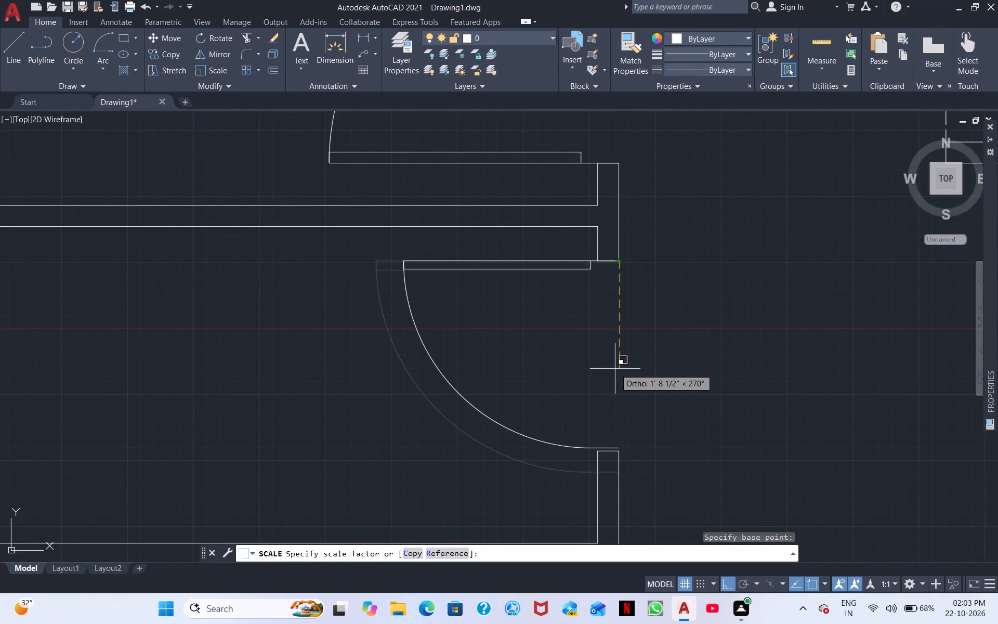
left_click(615, 370)
scroll(621, 366, "down", 1)
scroll(686, 374, "down", 2)
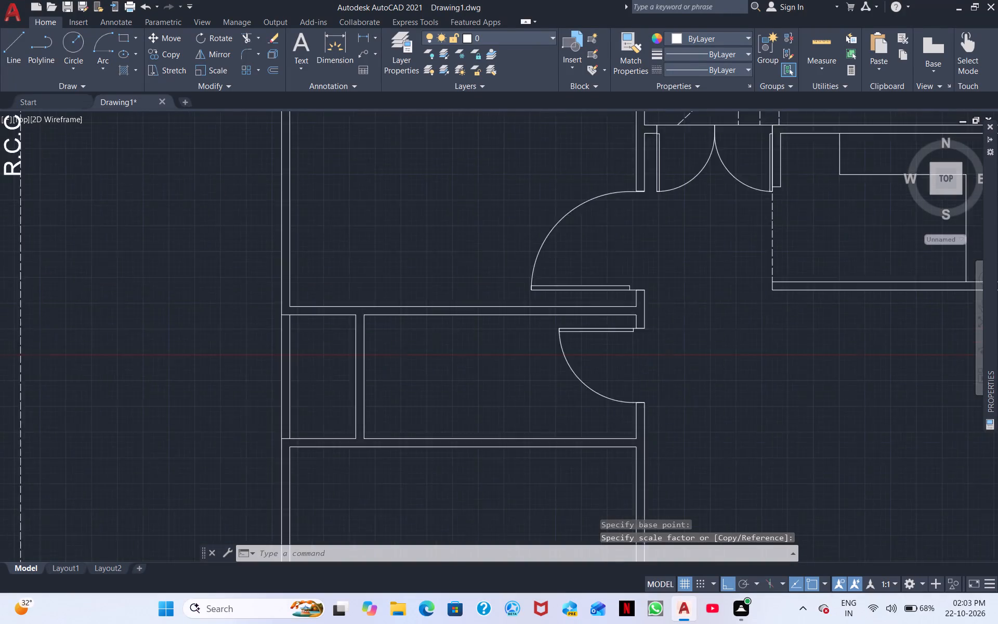
Scale the door between the topmost room and the upper bedroom down from its hinge-side lower wall corner, picking about 1'-8 1/2".
middle_click_drag(680, 371, 521, 350)
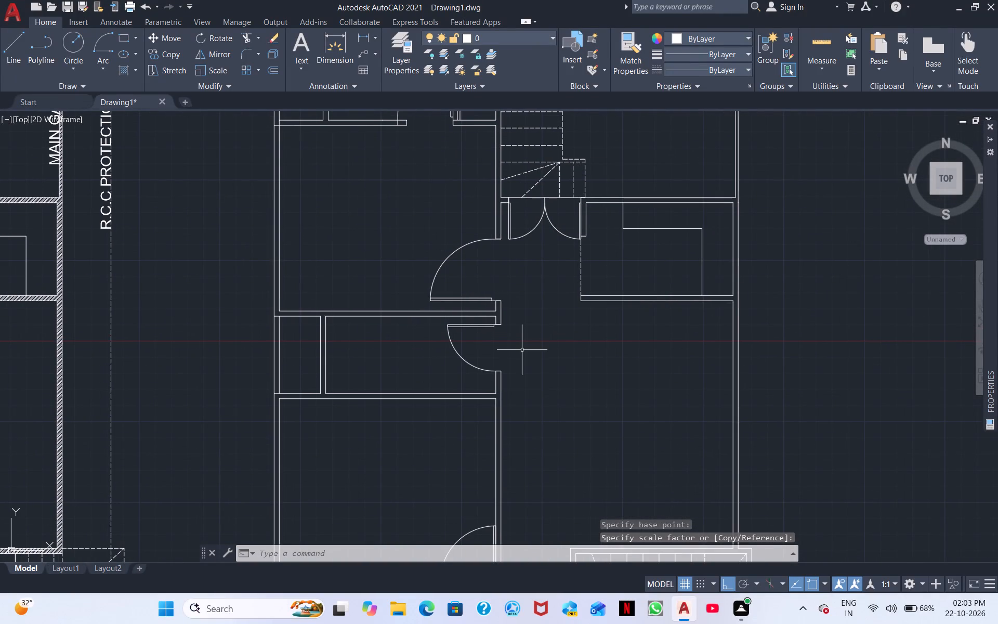
scroll(522, 349, "down", 1)
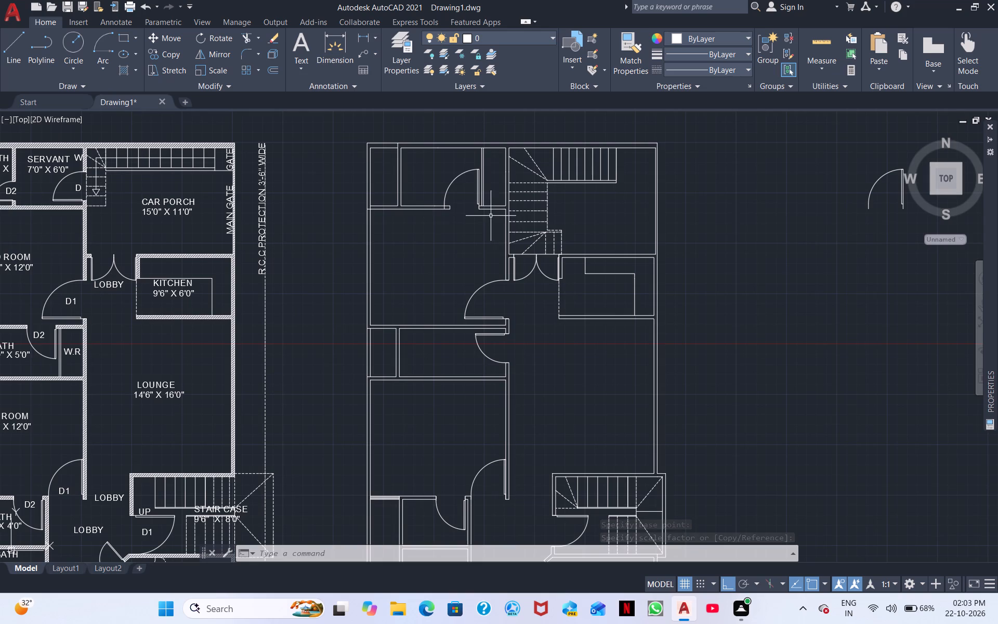
middle_click_drag(468, 219, 437, 359)
scroll(437, 360, "up", 3)
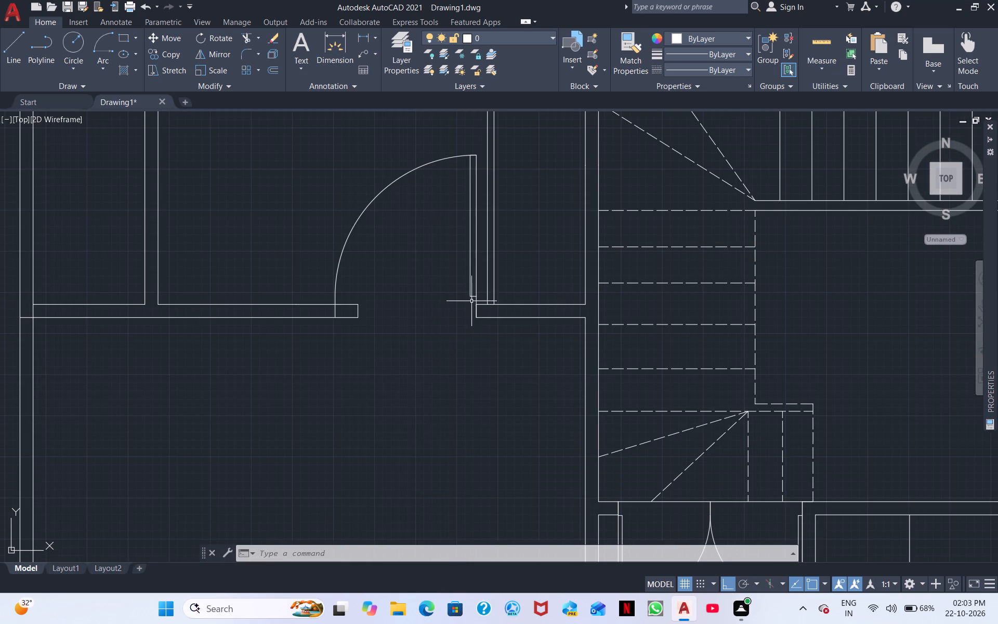
left_click(482, 286)
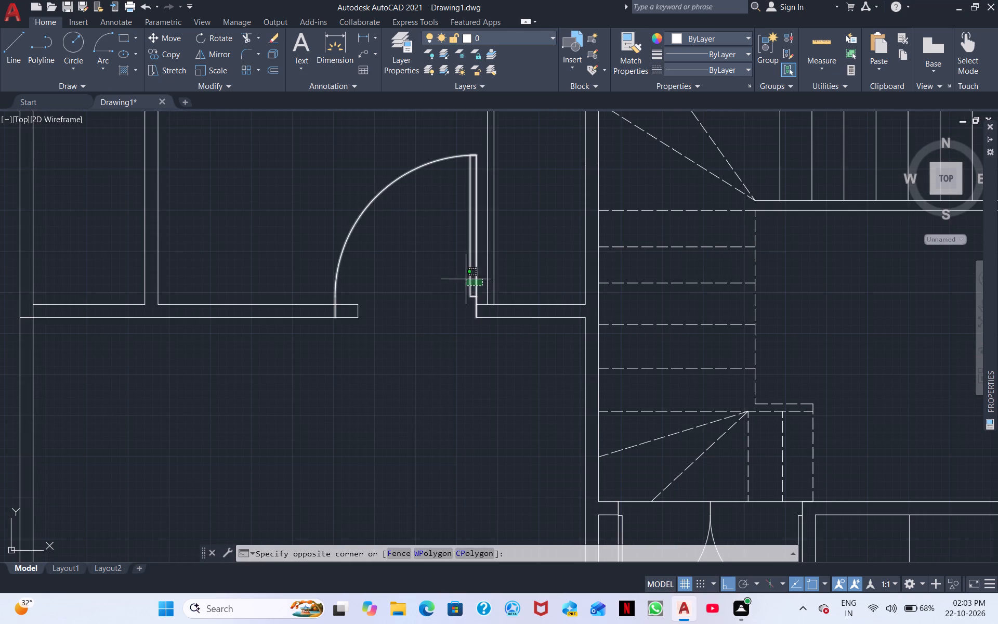
left_click(465, 279)
right_click_drag(463, 279, 453, 282)
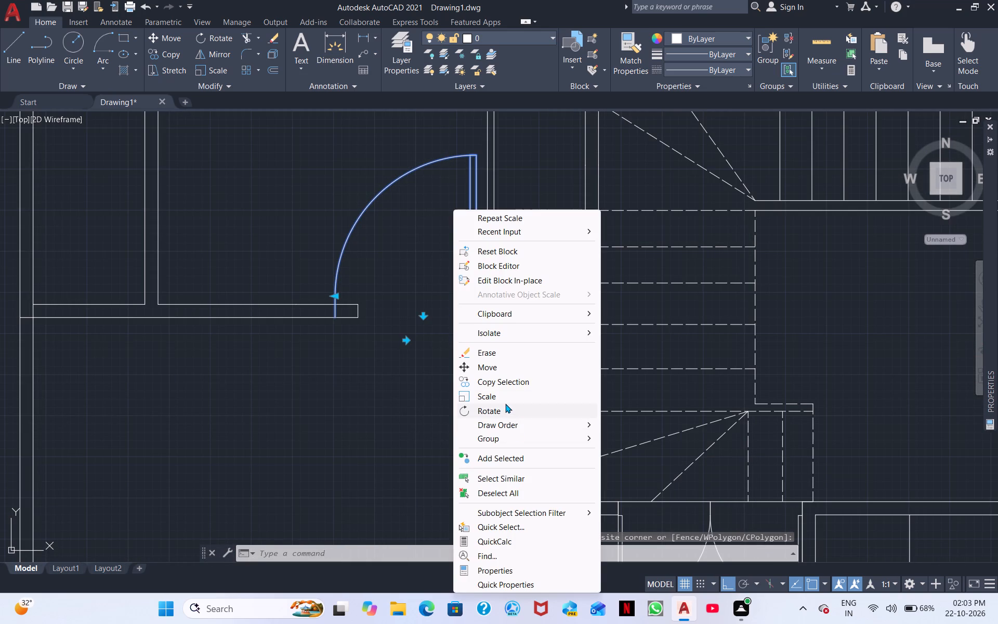
left_click(505, 396)
left_click(477, 321)
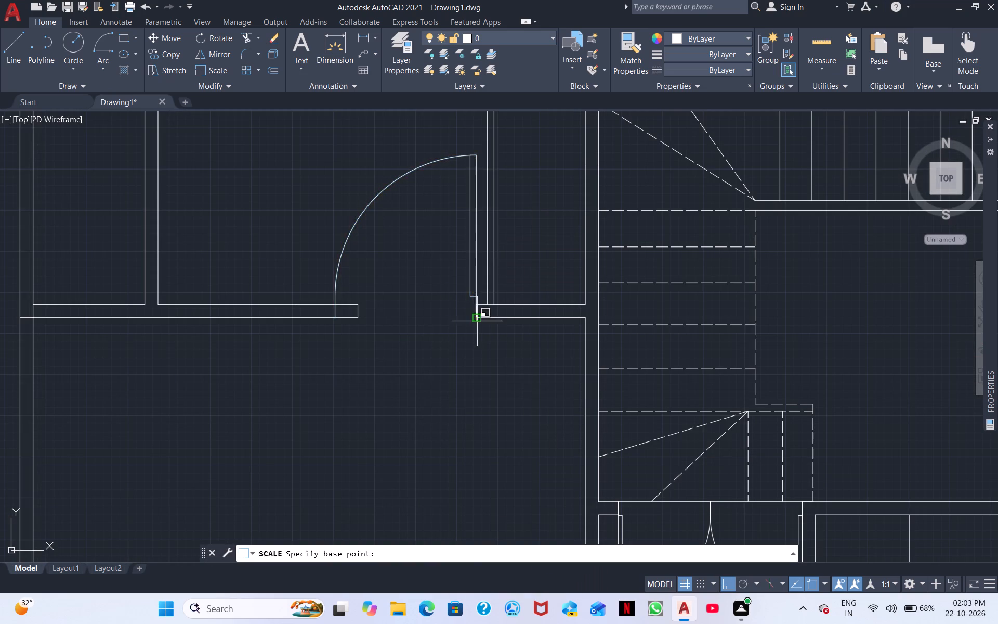
left_click(408, 318)
Check the doors and walls down the second plan, including the staircase area, and view it beside the labelled plan.
scroll(408, 324, "down", 2)
middle_click_drag(434, 385, 435, 321)
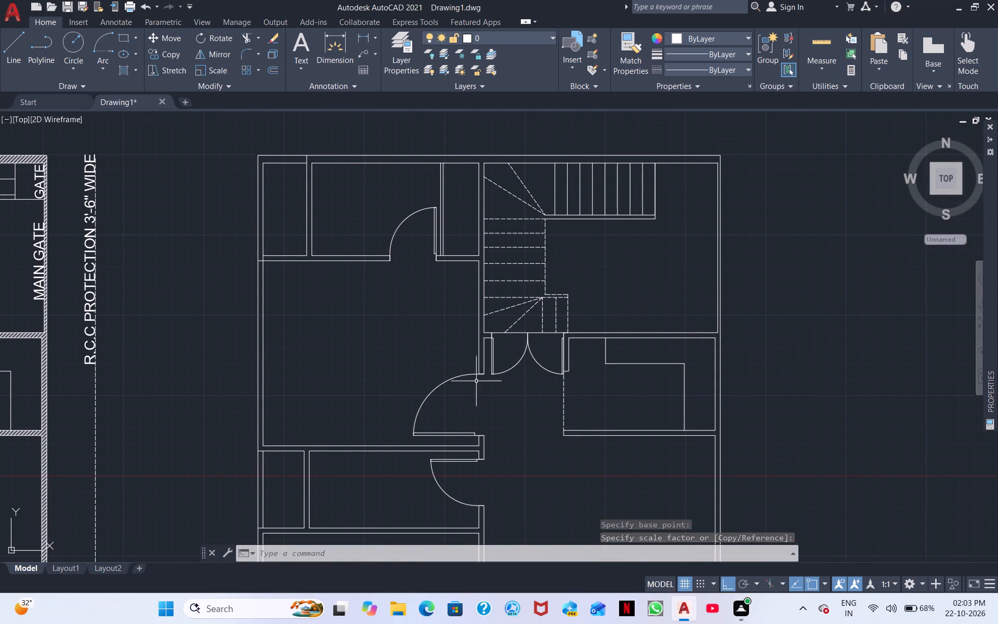
middle_click_drag(524, 404, 534, 316)
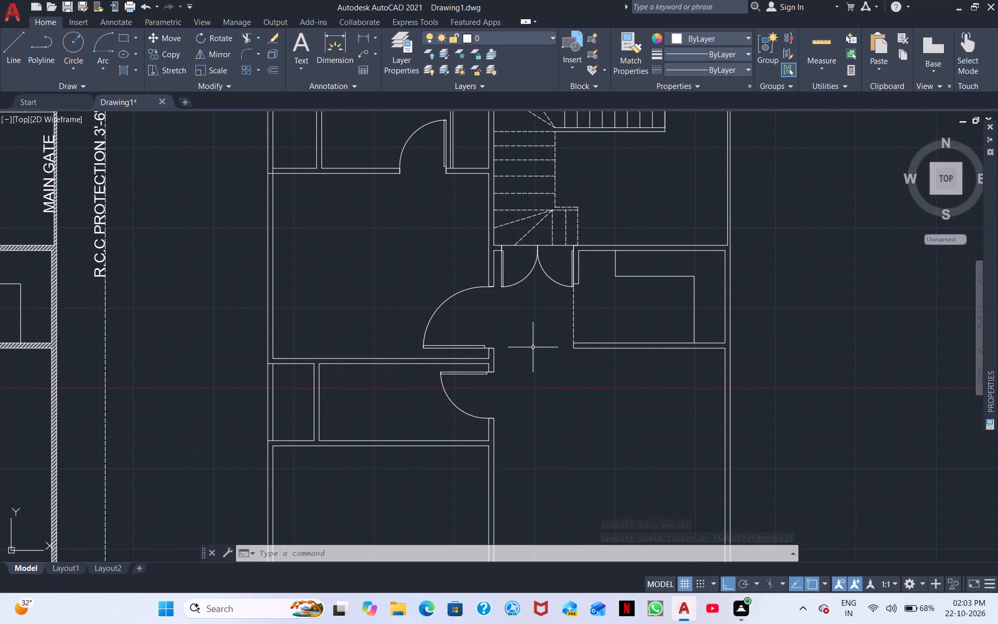
middle_click_drag(539, 378, 548, 370)
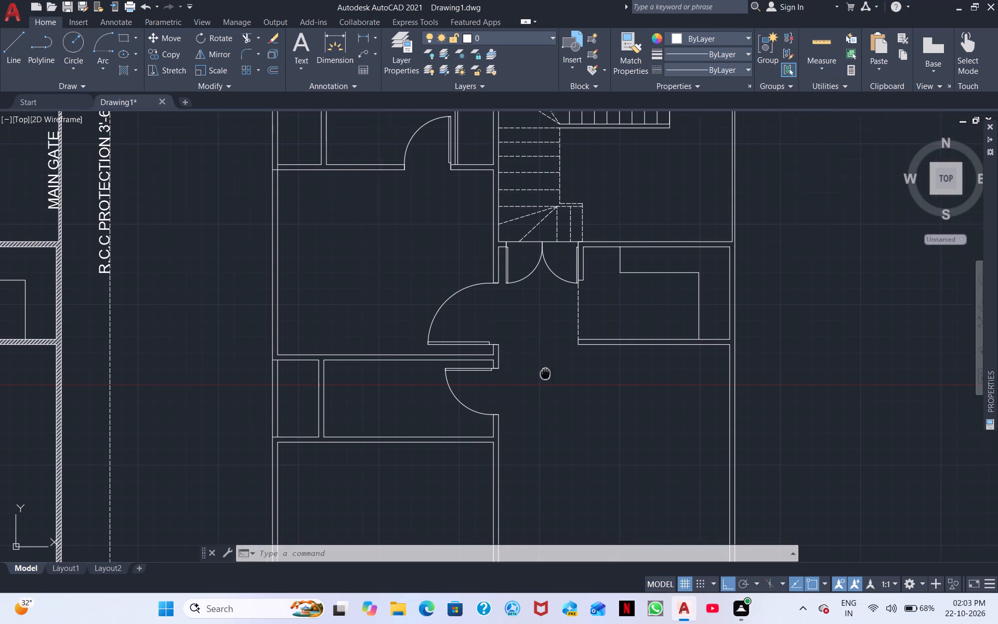
middle_click_drag(548, 370, 602, 263)
middle_click_drag(595, 351, 579, 296)
middle_click_drag(655, 363, 655, 365)
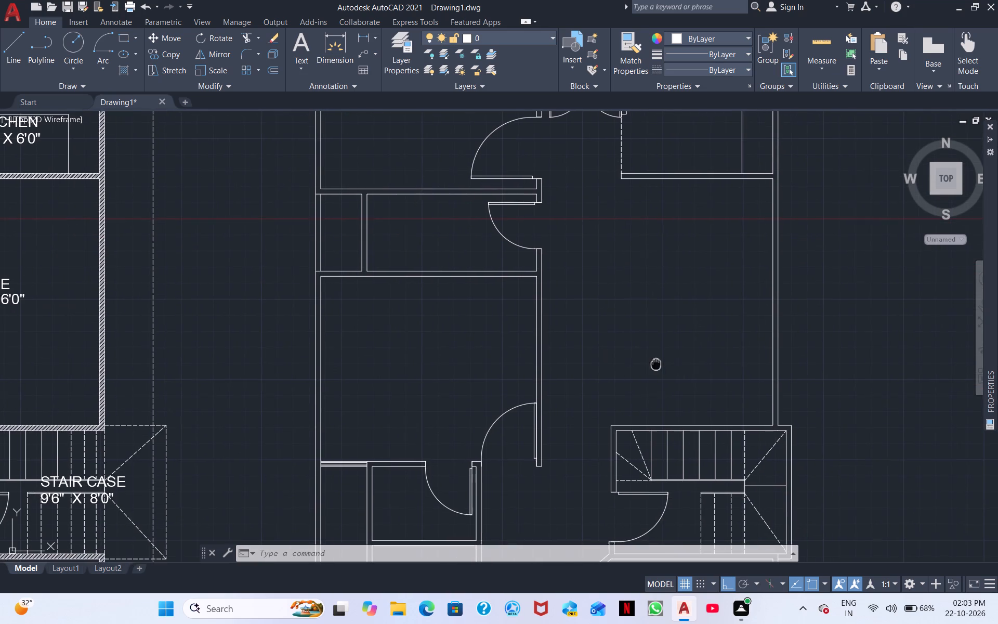
middle_click_drag(655, 365, 568, 371)
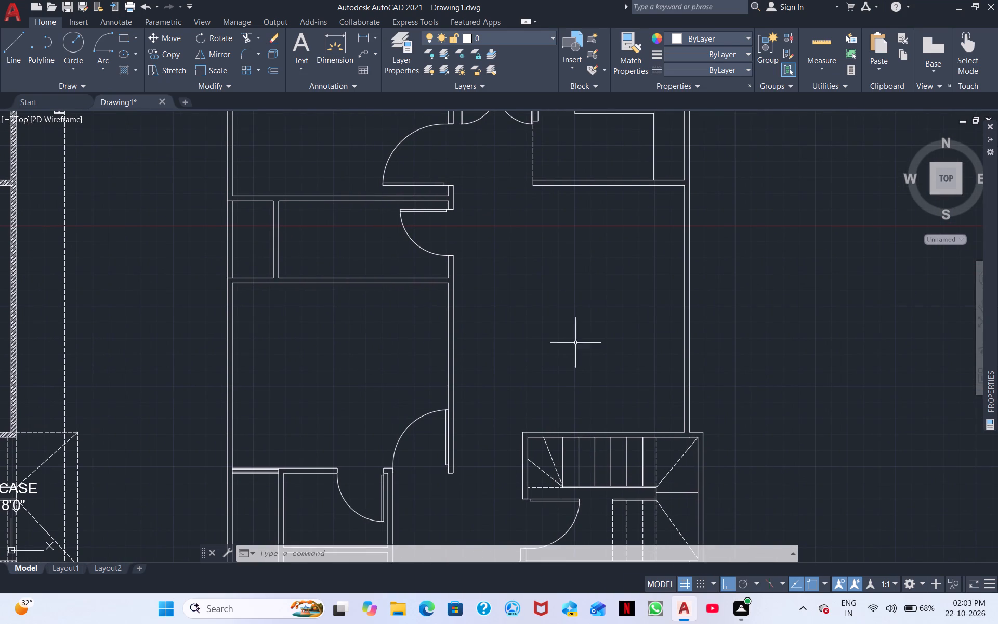
middle_click_drag(563, 309, 715, 489)
scroll(458, 301, "down", 2)
middle_click_drag(443, 313, 599, 369)
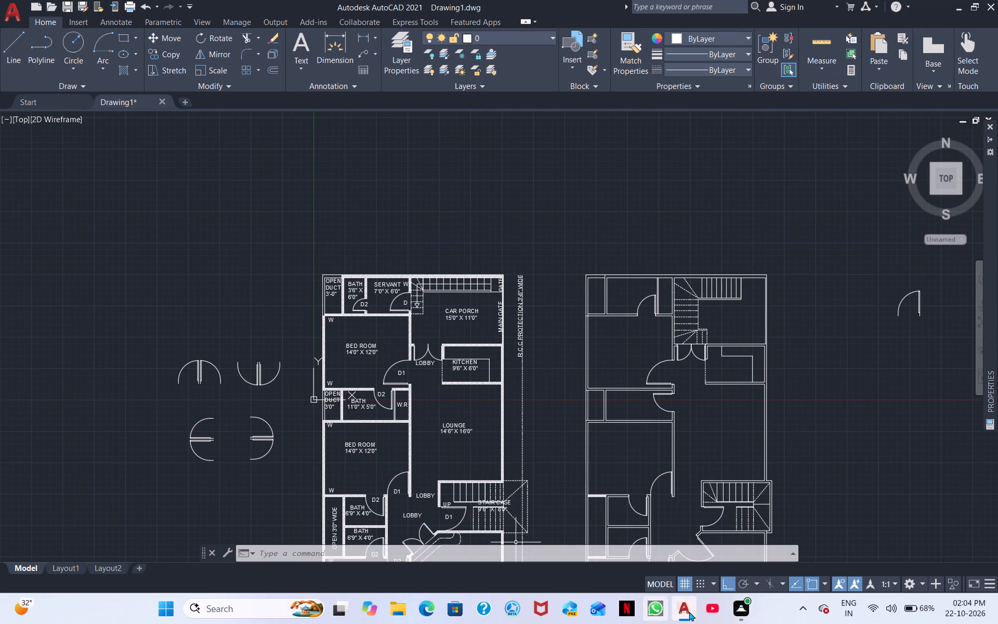
With Ortho off, copy the OPEN DUCT 3'-0" label from the labelled plan into the second plan's upper-left corner duct.
left_click(730, 588)
scroll(319, 308, "up", 3)
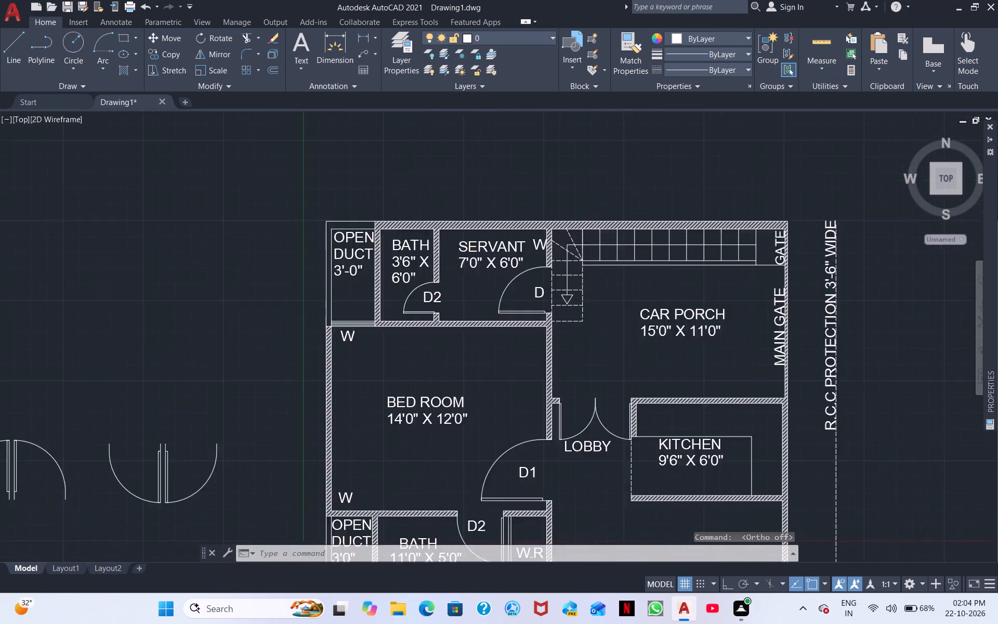
left_click(384, 267)
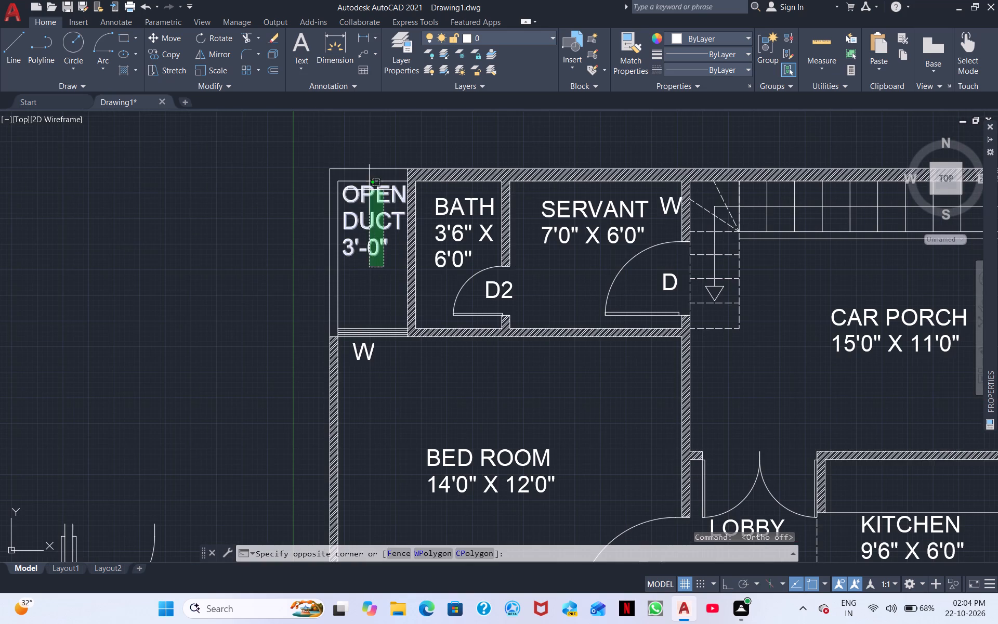
left_click(362, 187)
scroll(360, 242, "down", 2)
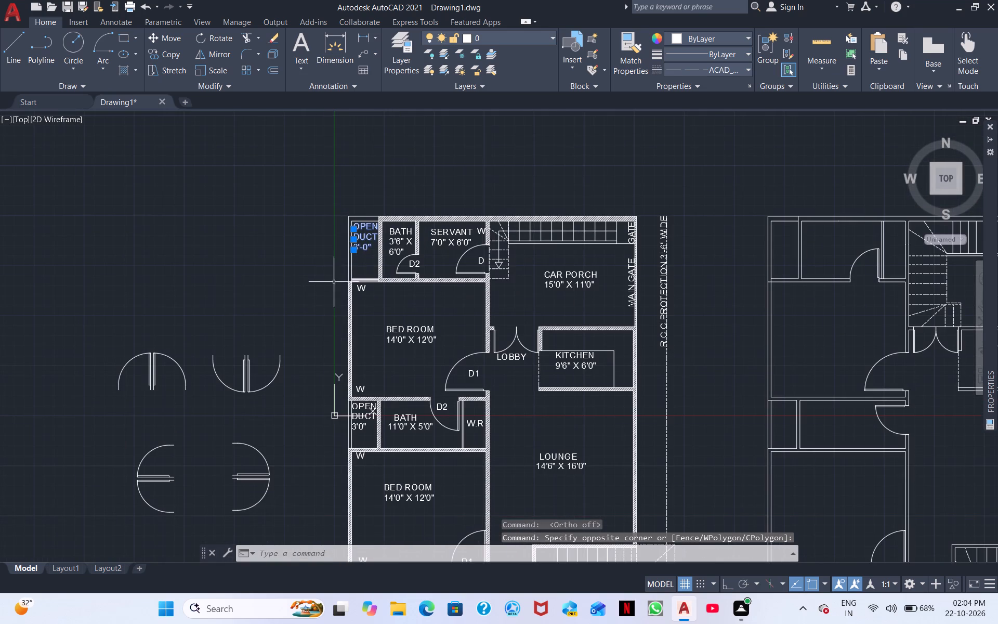
scroll(407, 293, "down", 1)
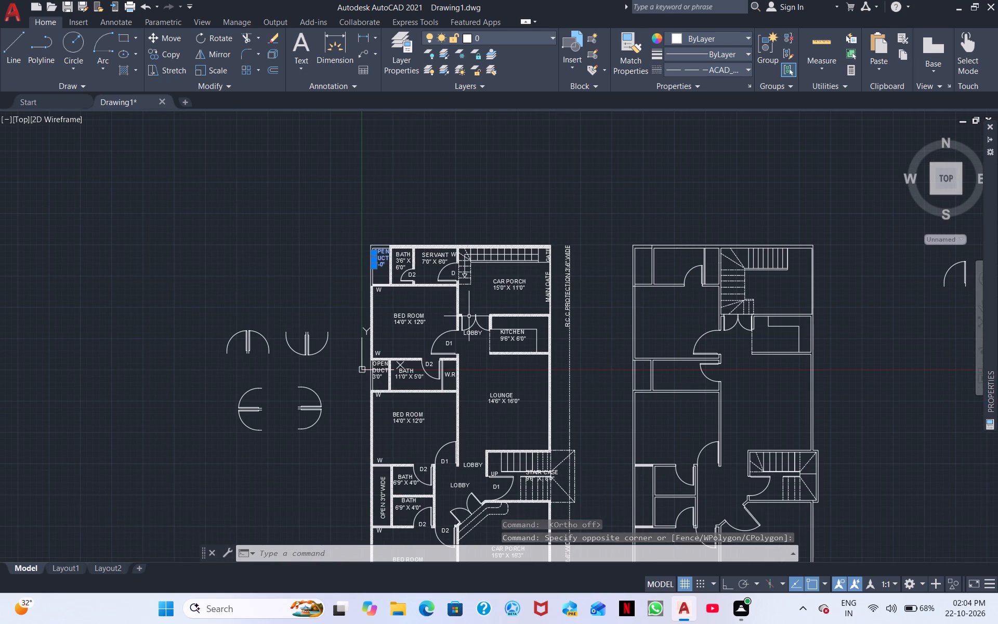
right_click(439, 313)
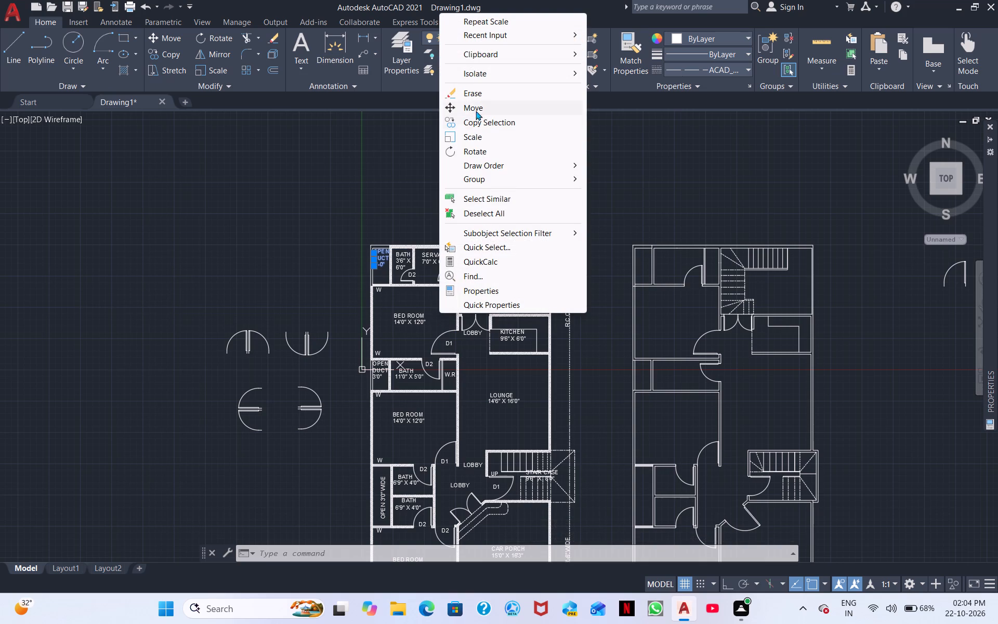
left_click(469, 123)
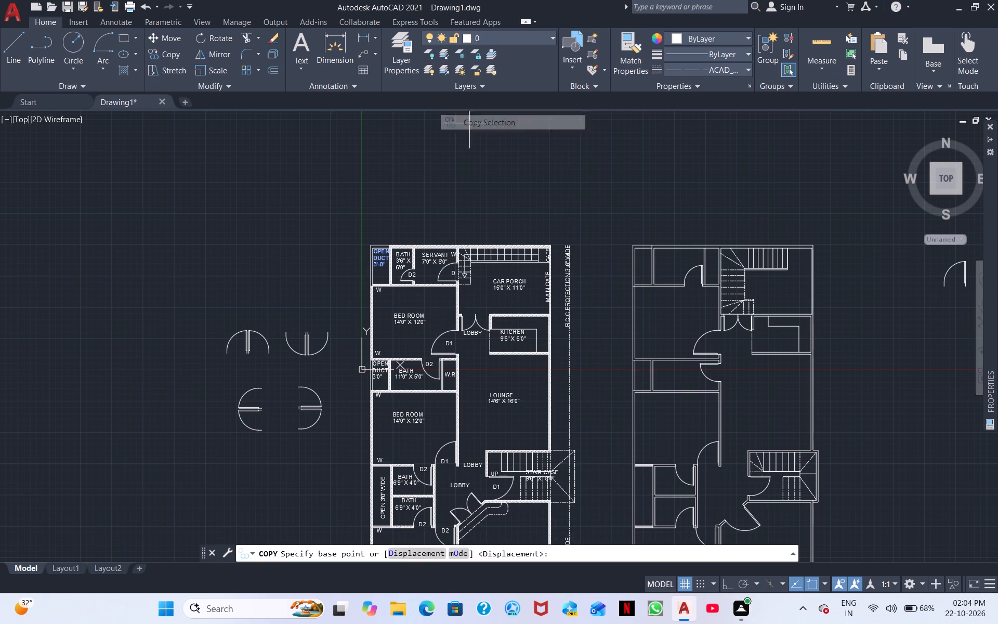
scroll(381, 259, "up", 4)
left_click(384, 245)
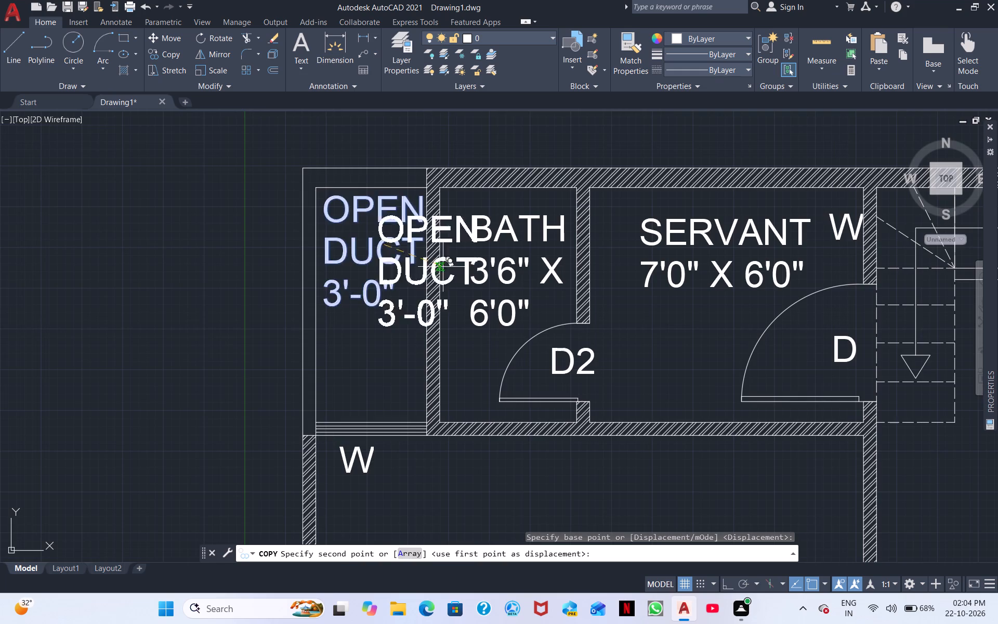
scroll(606, 292, "down", 2)
middle_click_drag(727, 282, 225, 201)
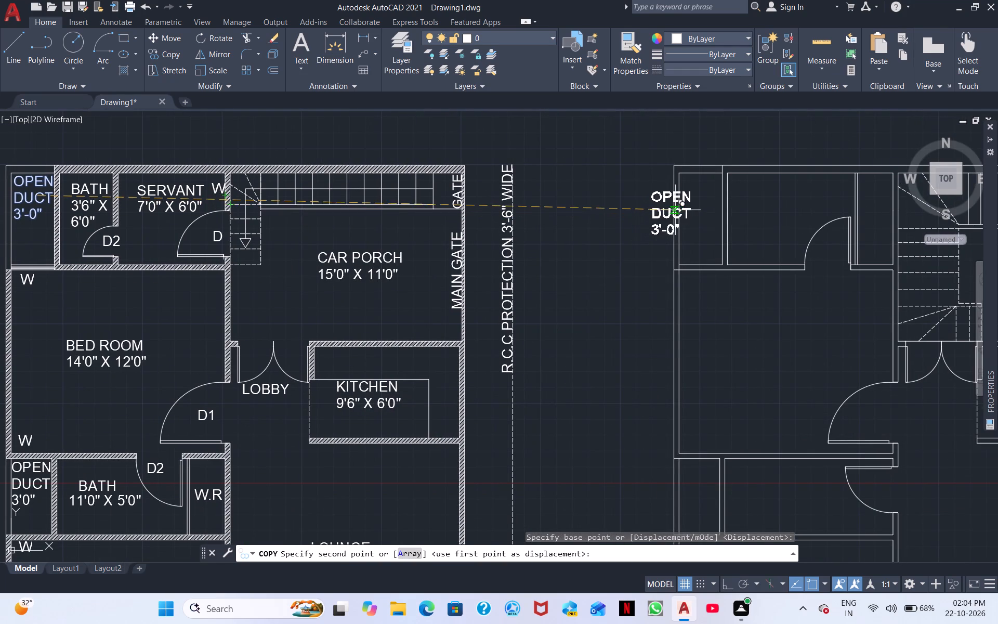
left_click(705, 202)
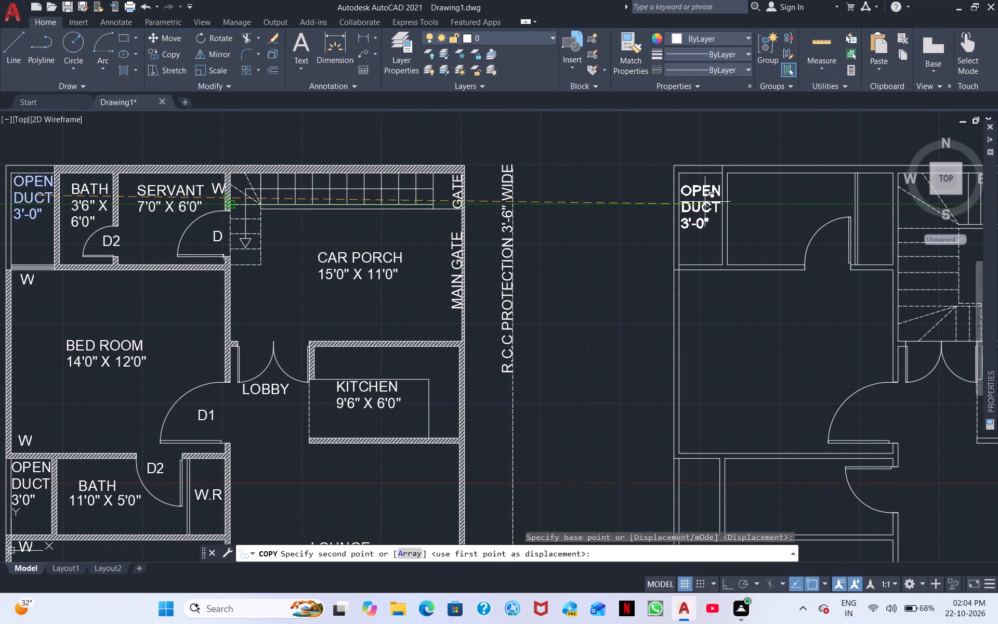
right_click(581, 229)
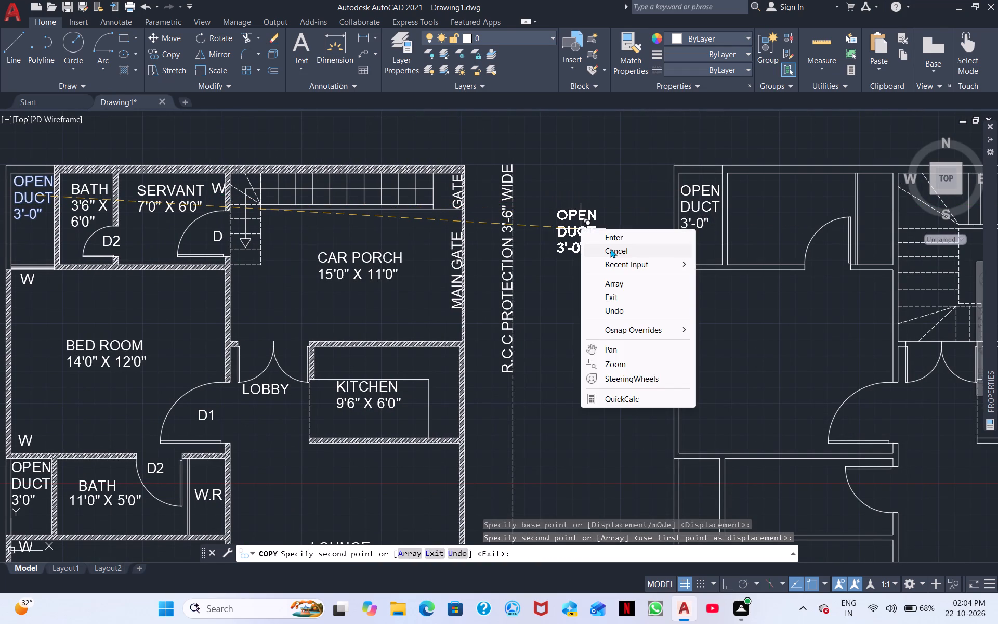
left_click(610, 249)
Copy the BATH 3'6" X 6'0" label from the labelled plan into the second plan's topmost room beside the open duct.
scroll(584, 248, "down", 2)
middle_click_drag(585, 271, 665, 265)
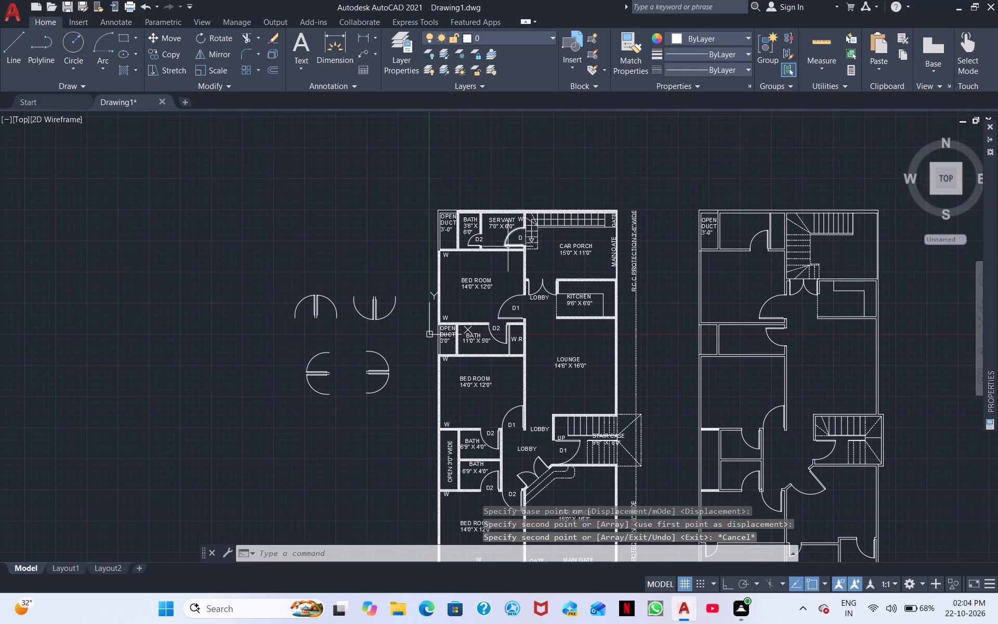
scroll(507, 246, "up", 4)
middle_click_drag(388, 169, 517, 218)
scroll(454, 210, "down", 2)
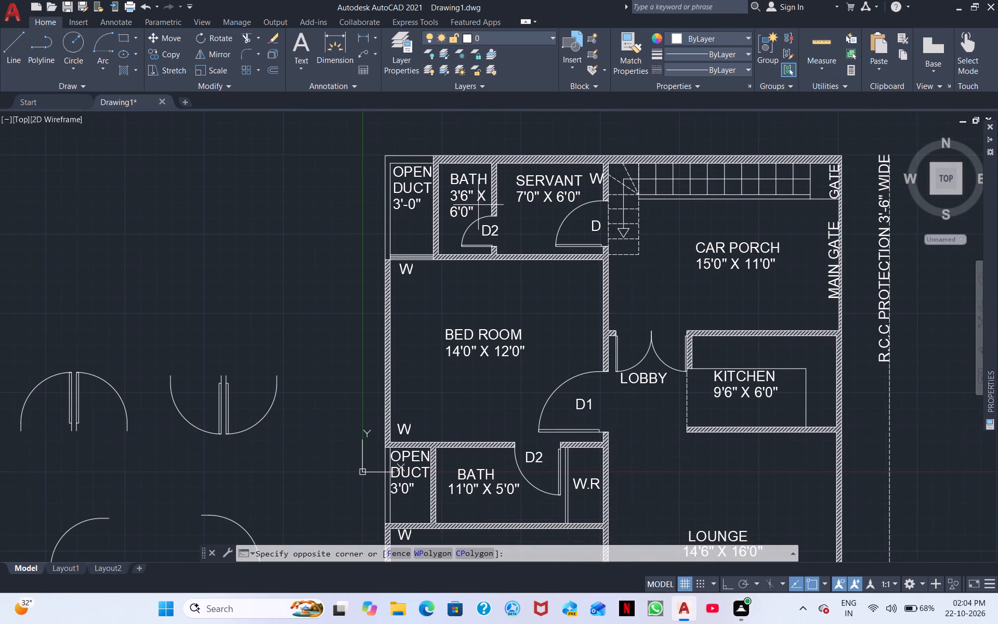
left_click(478, 205)
left_click(472, 176)
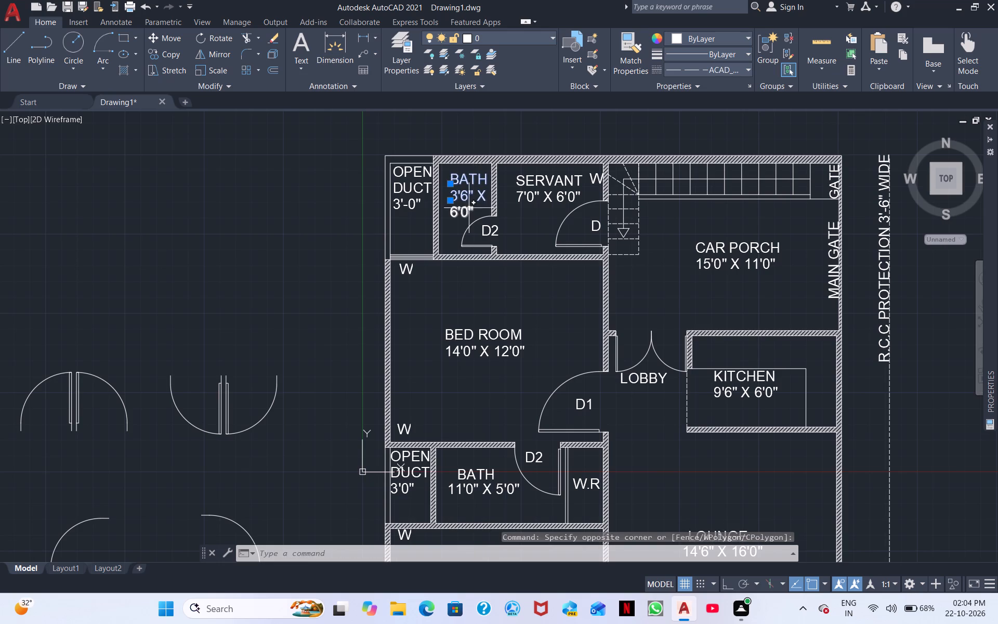
left_click(465, 218)
right_click(510, 212)
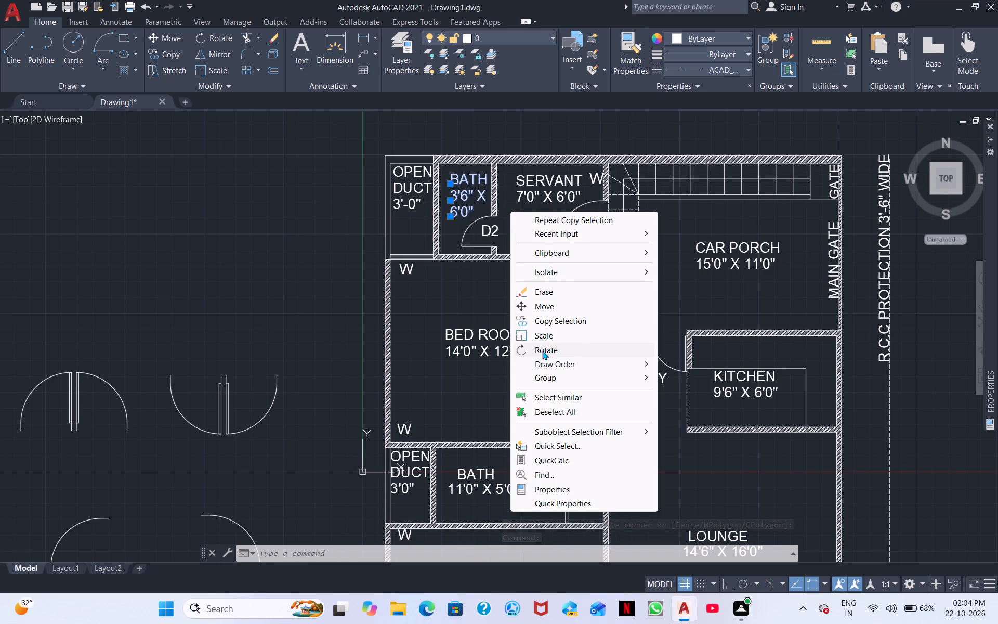
left_click(547, 327)
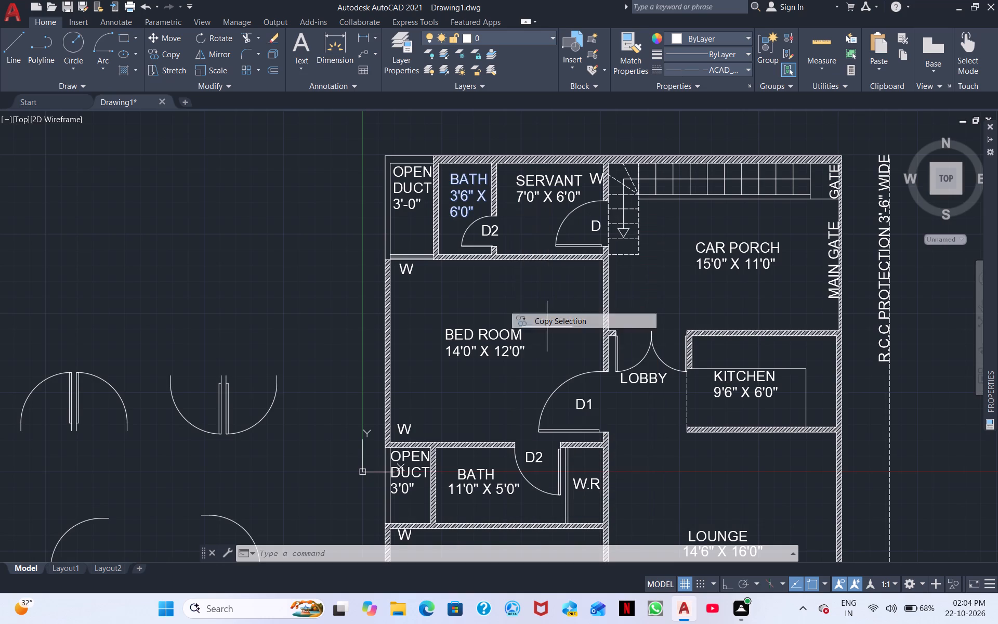
left_click(483, 196)
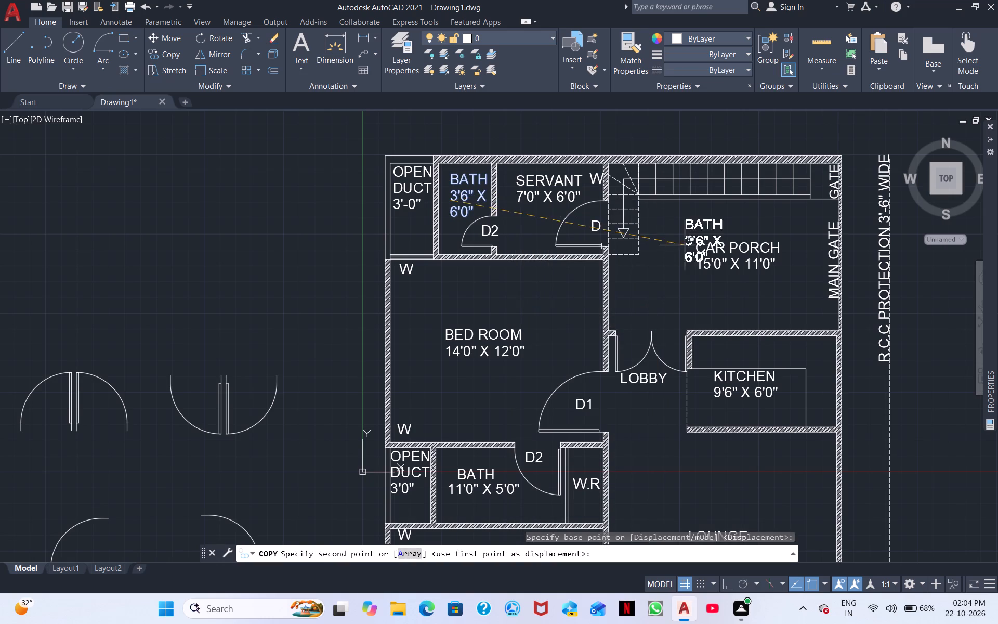
middle_click_drag(687, 244, 130, 148)
scroll(386, 148, "down", 2)
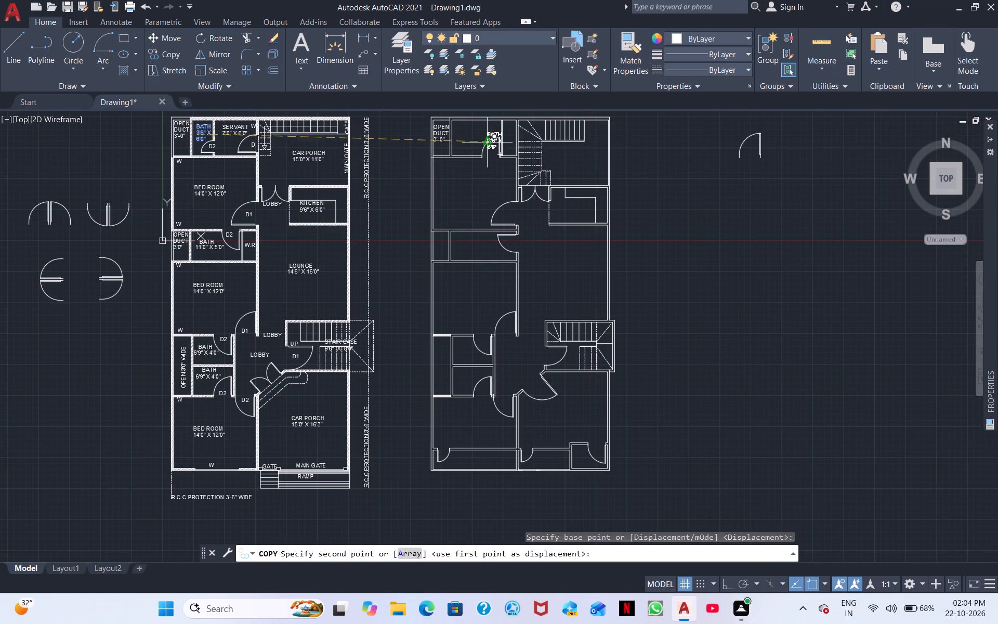
scroll(471, 132, "up", 4)
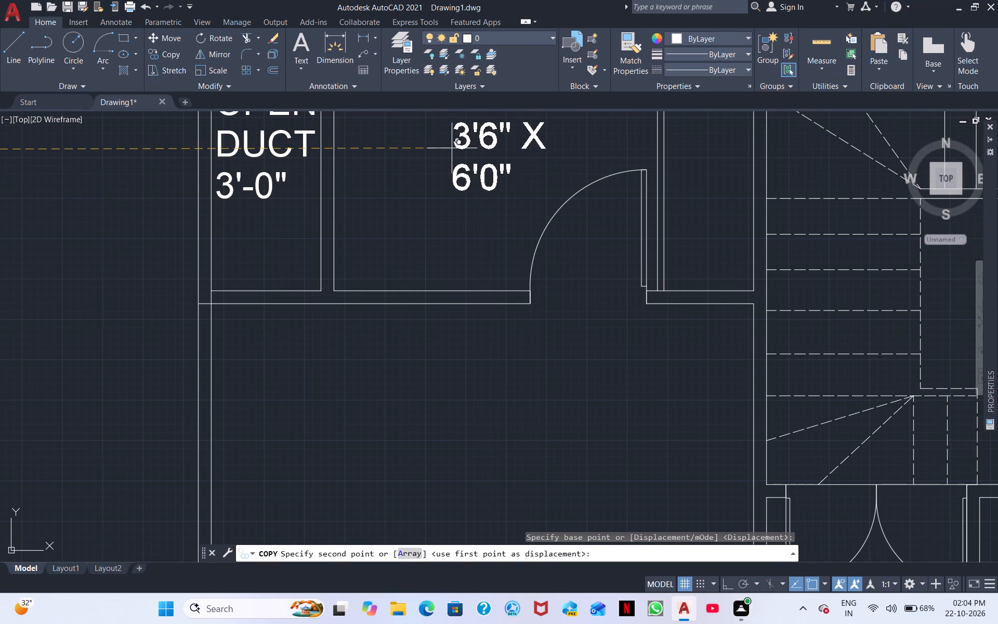
middle_click_drag(455, 137, 427, 254)
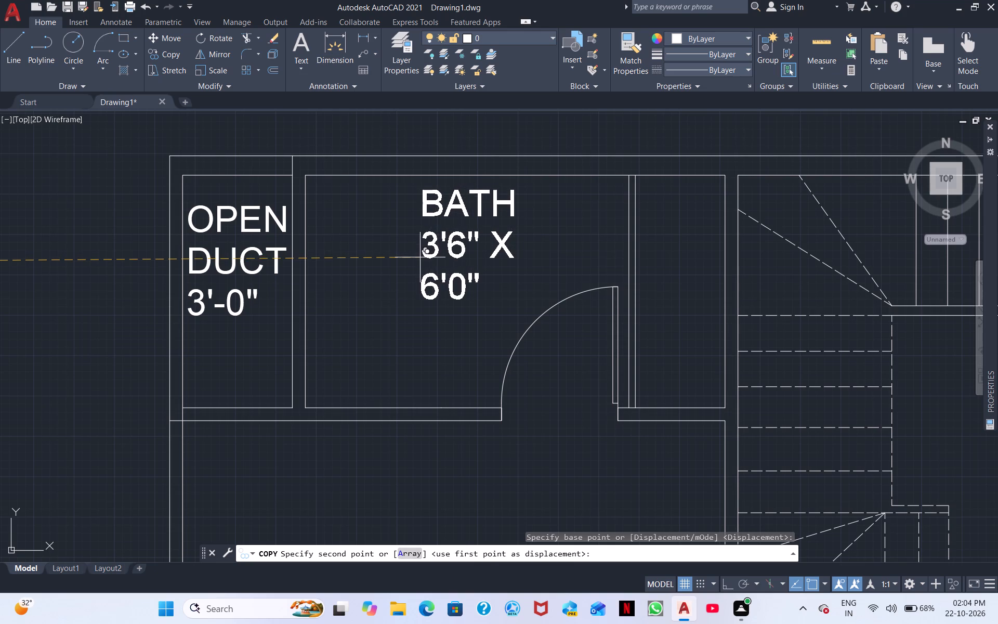
left_click(421, 257)
right_click(396, 334)
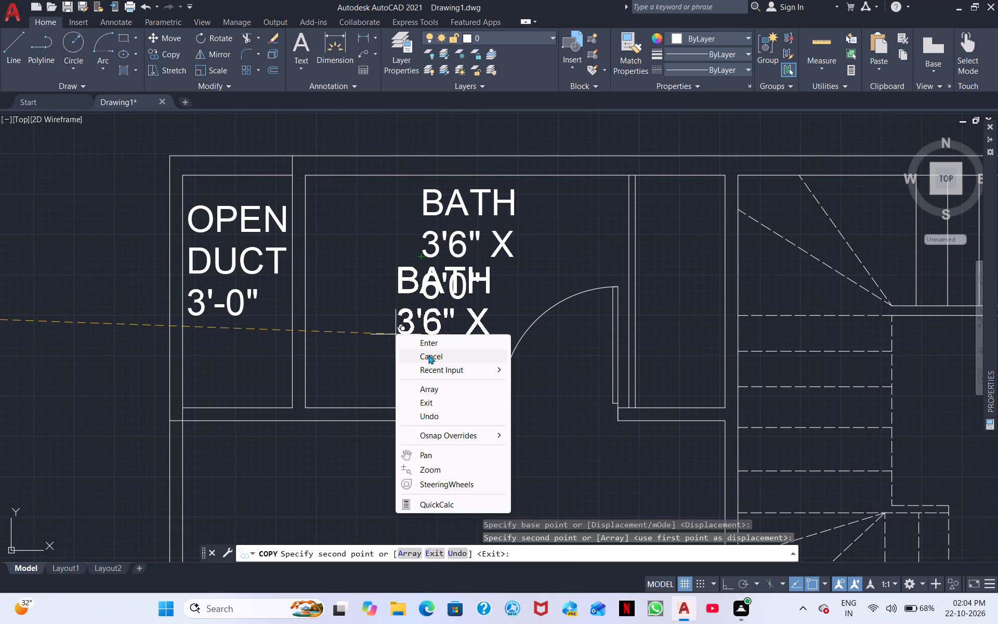
left_click(429, 355)
Copy the upper CAR PORCH 15'0" X 11'0" label from the labelled plan into the second plan's space beside the upper staircase.
scroll(445, 347, "down", 2)
middle_click_drag(427, 361, 572, 317)
scroll(575, 313, "down", 1)
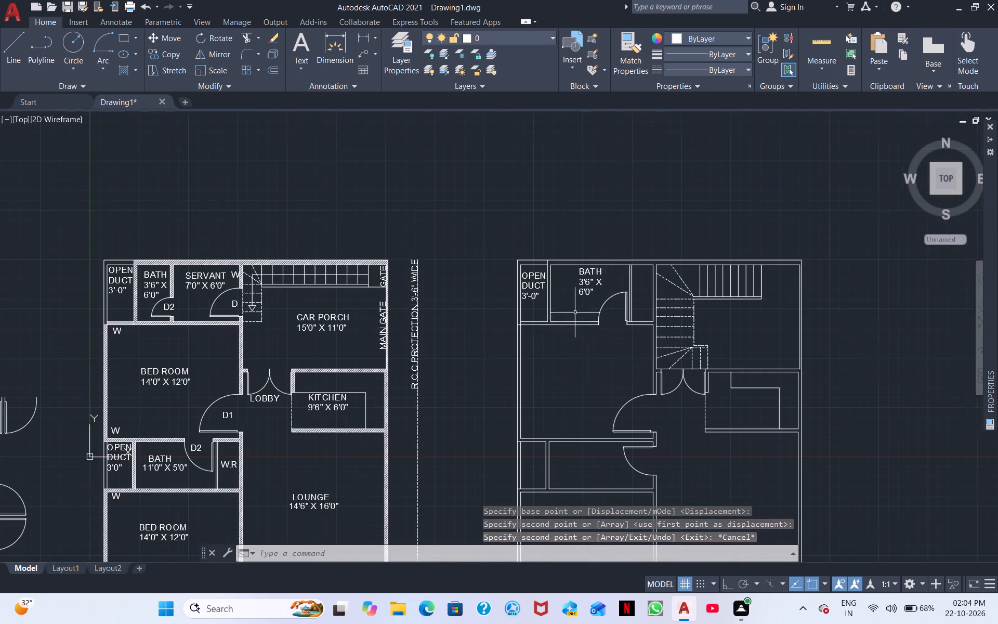
middle_click_drag(353, 332, 384, 318)
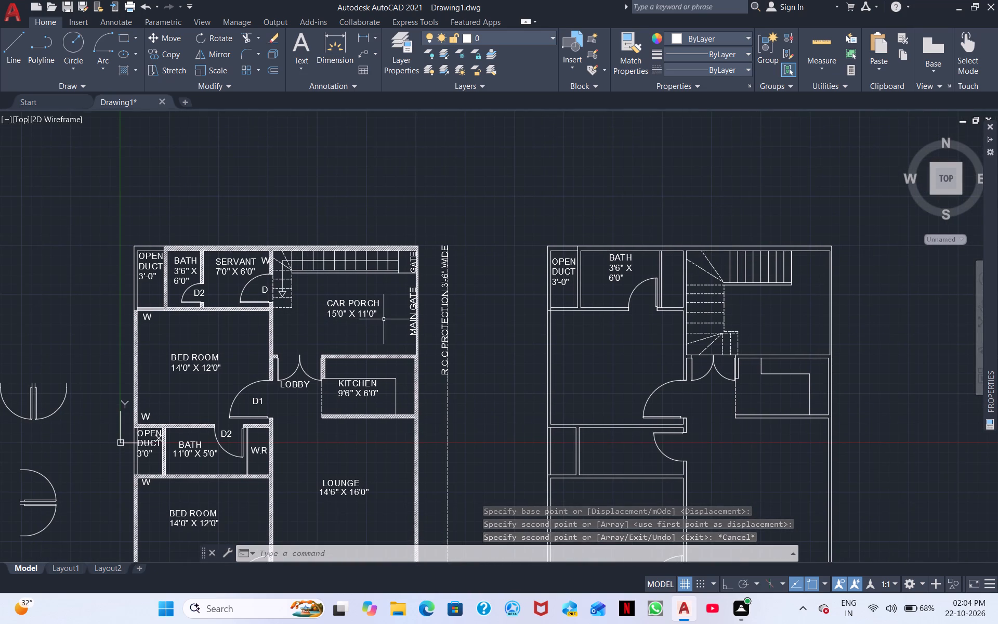
left_click(384, 319)
left_click(337, 283)
right_click(338, 340)
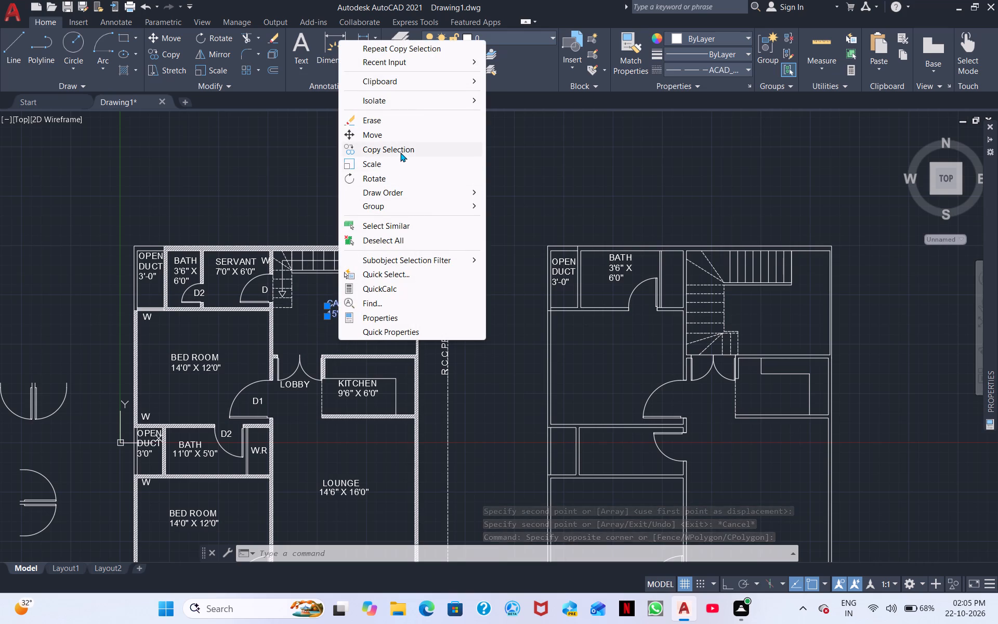
left_click(400, 152)
left_click(376, 310)
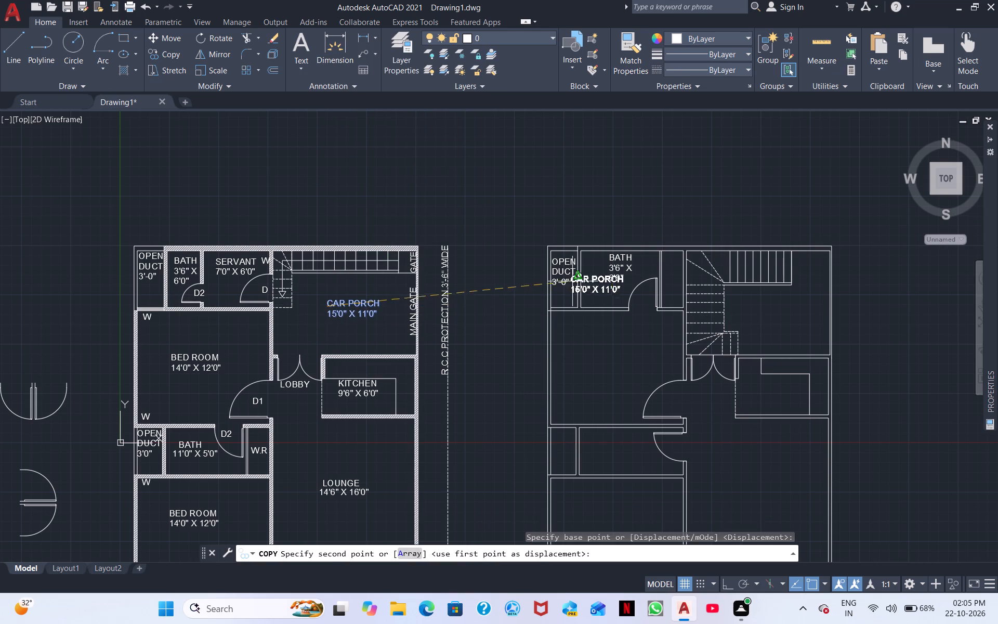
left_click(759, 306)
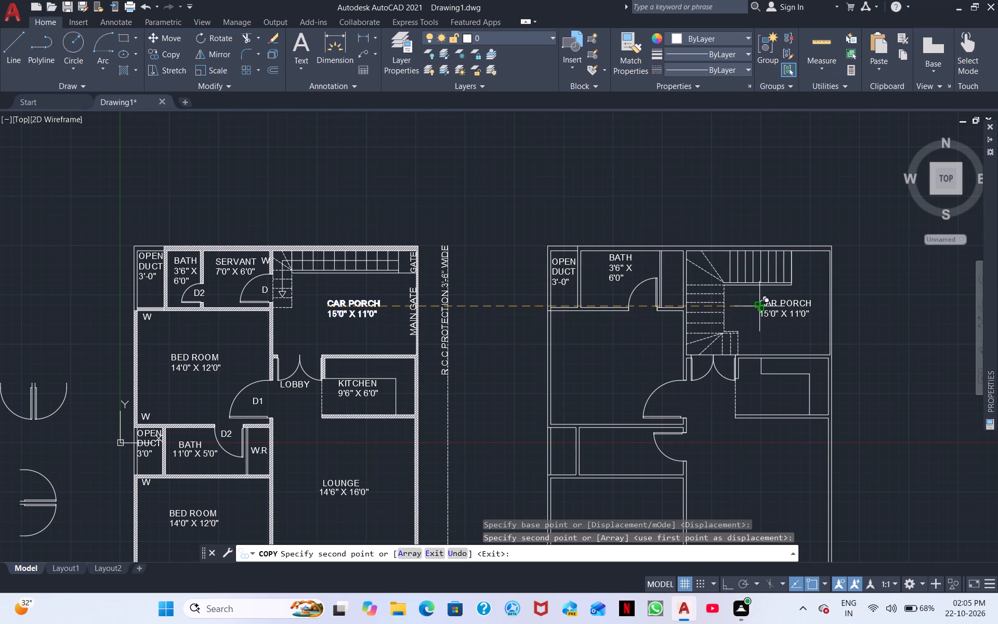
right_click(491, 356)
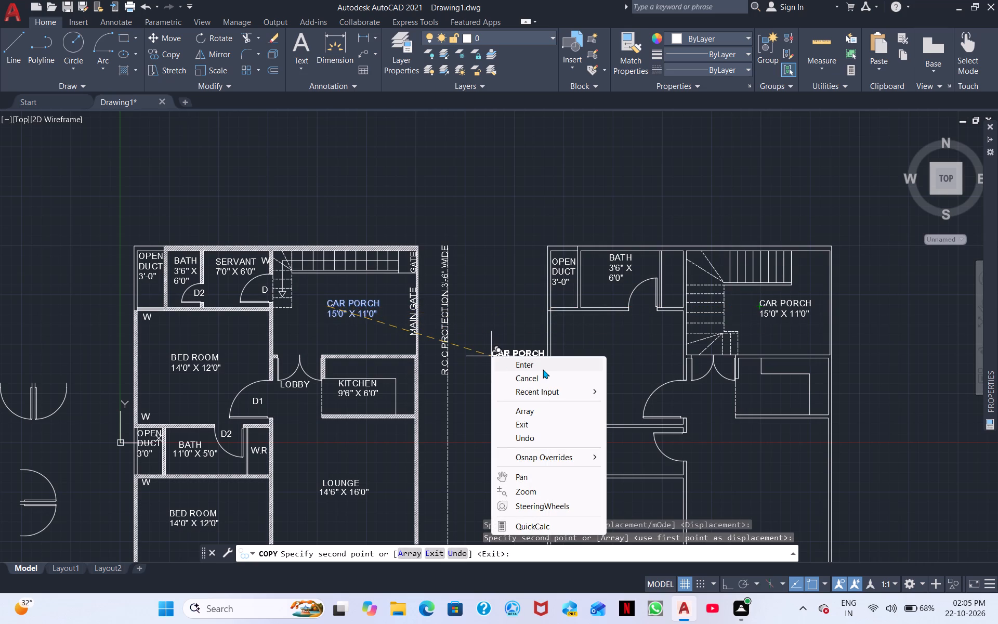
left_click(543, 369)
Copy the uppermost BED ROOM 14'0" X 12'0" label from the labelled plan into the second plan's upper bedroom.
middle_click_drag(481, 392, 572, 330)
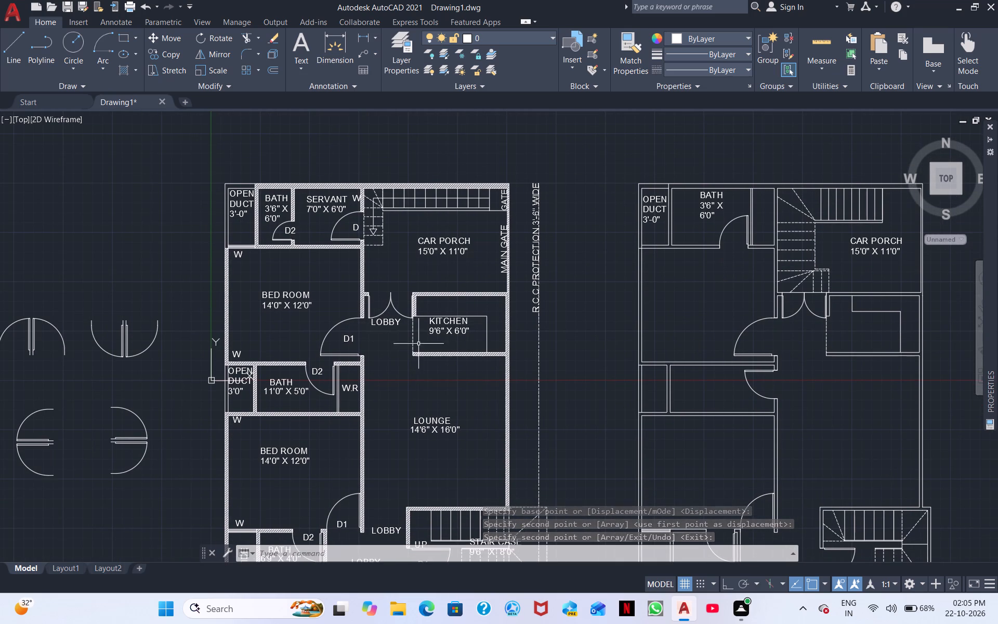
scroll(393, 343, "down", 2)
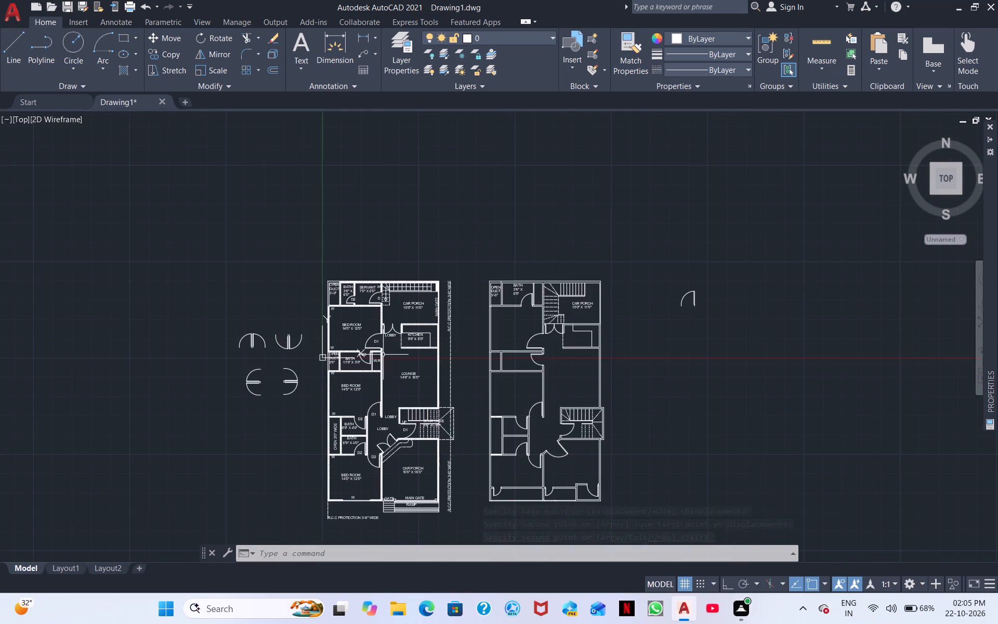
middle_click_drag(390, 356, 484, 338)
scroll(482, 331, "up", 1)
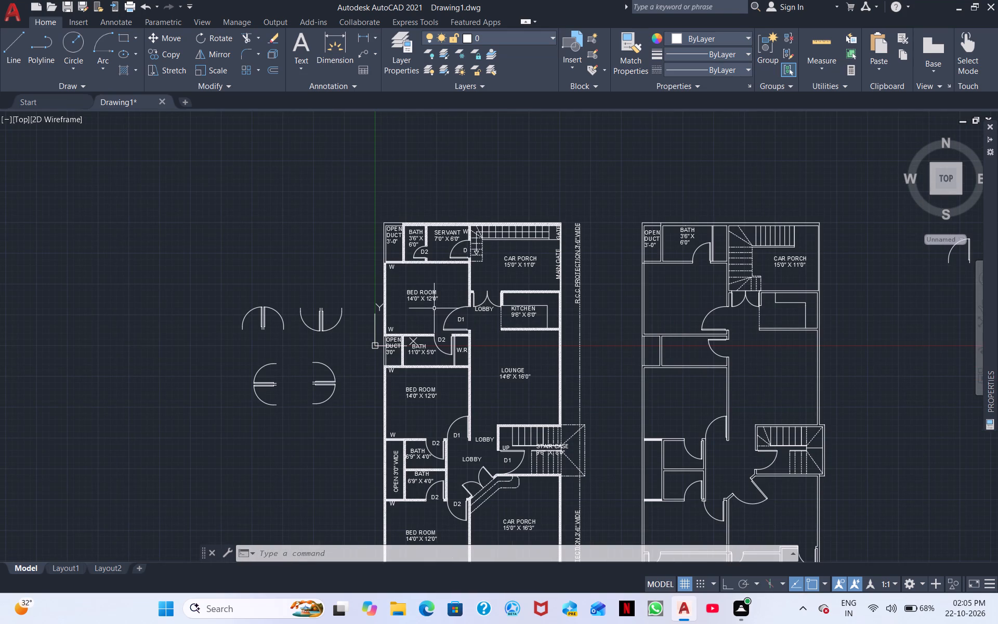
left_click(440, 304)
left_click(408, 284)
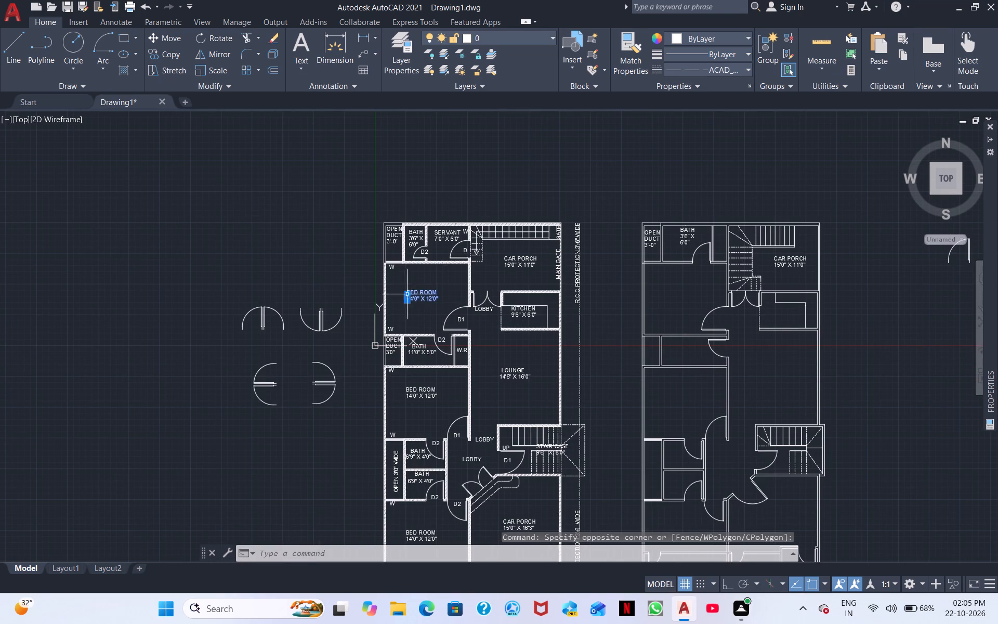
right_click(416, 301)
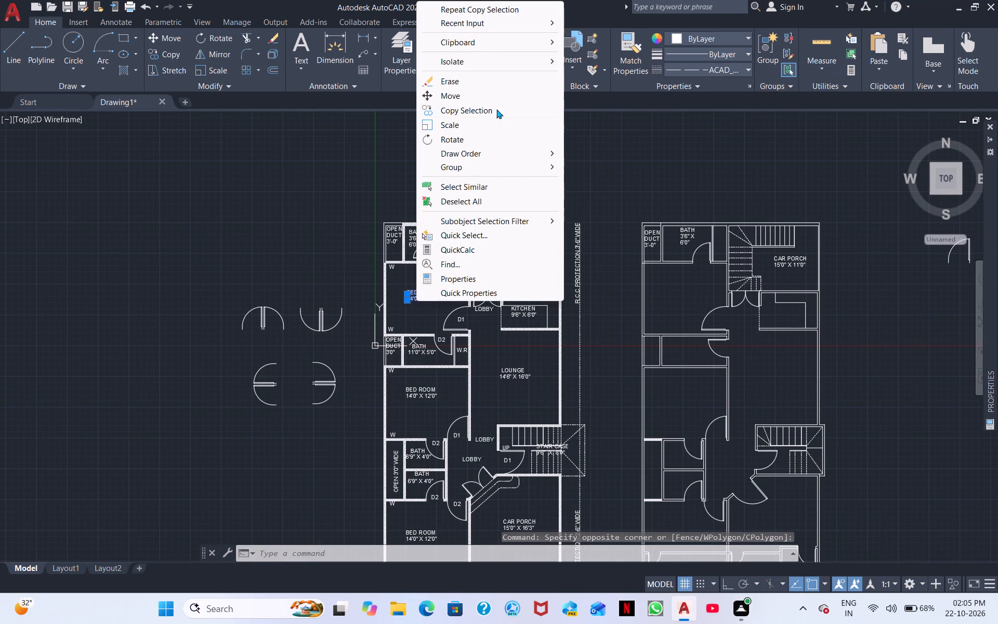
left_click(480, 111)
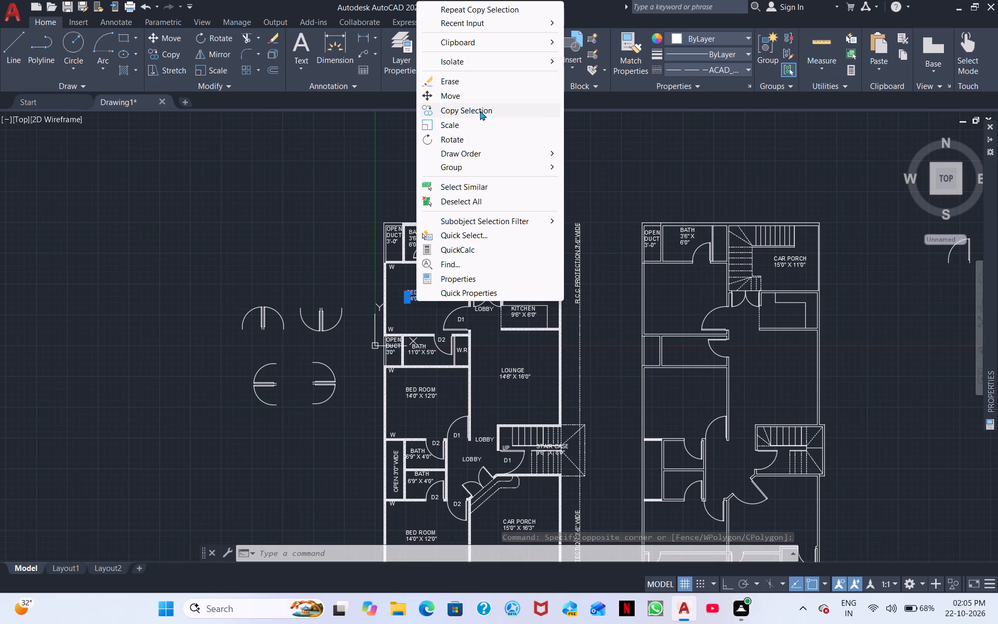
left_click(437, 292)
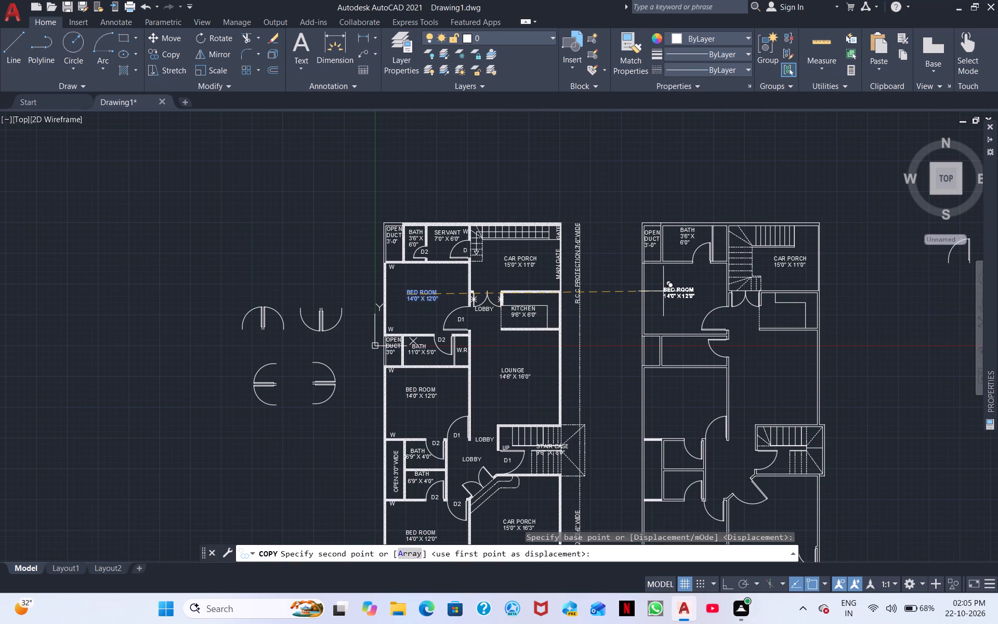
left_click(664, 291)
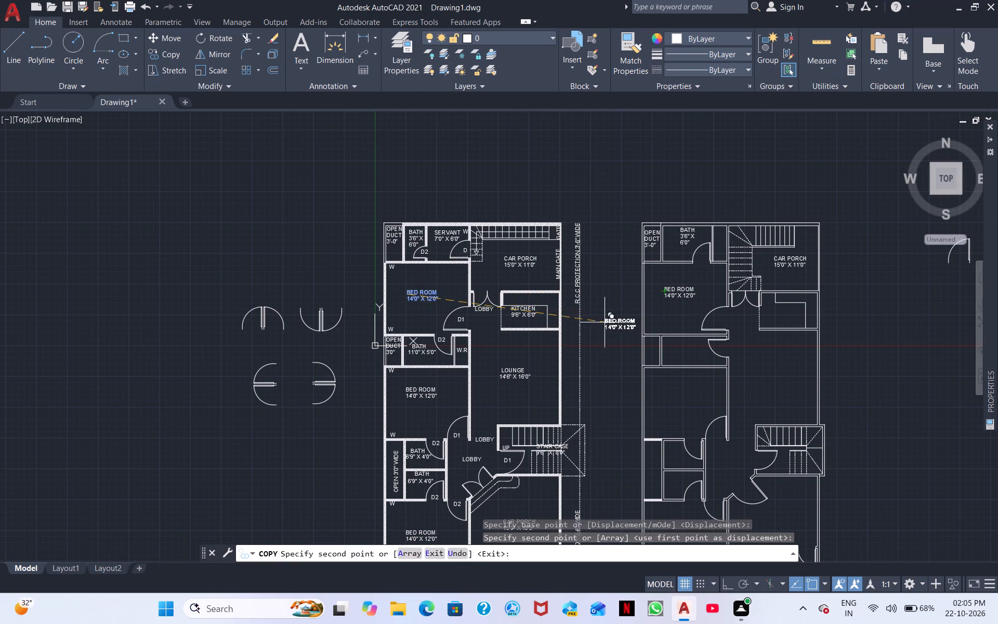
right_click(605, 323)
left_click(631, 334)
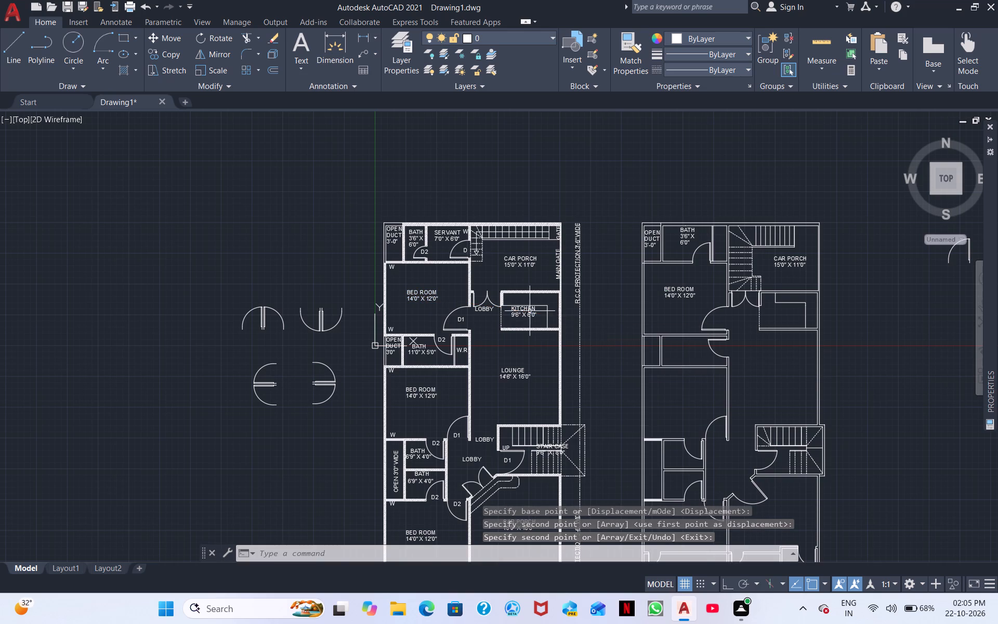
Copy the upper LOBBY label from the labelled plan to just below the double door in the second plan.
left_click(487, 311)
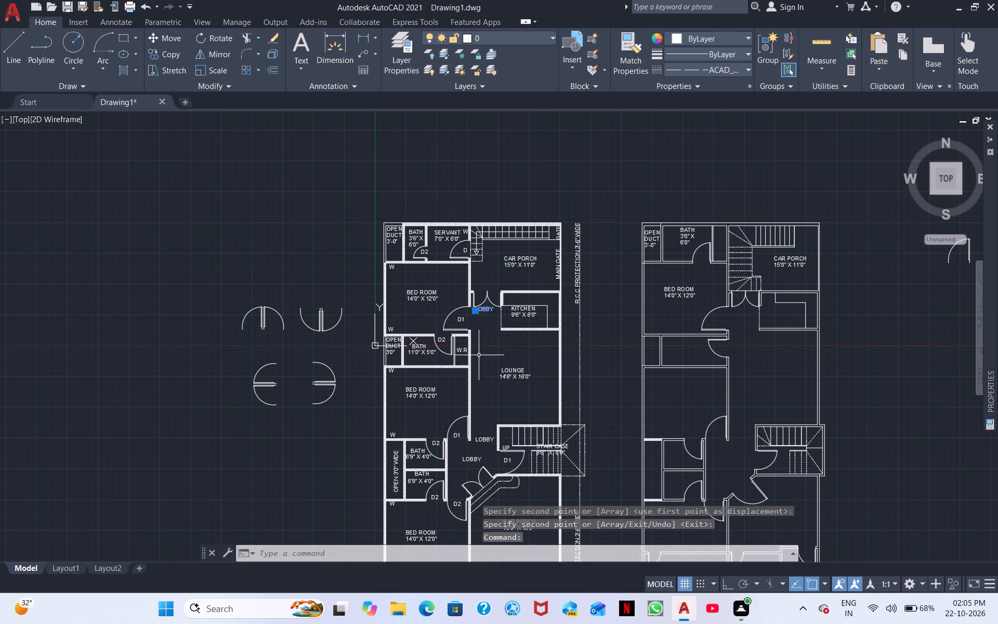
right_click(498, 339)
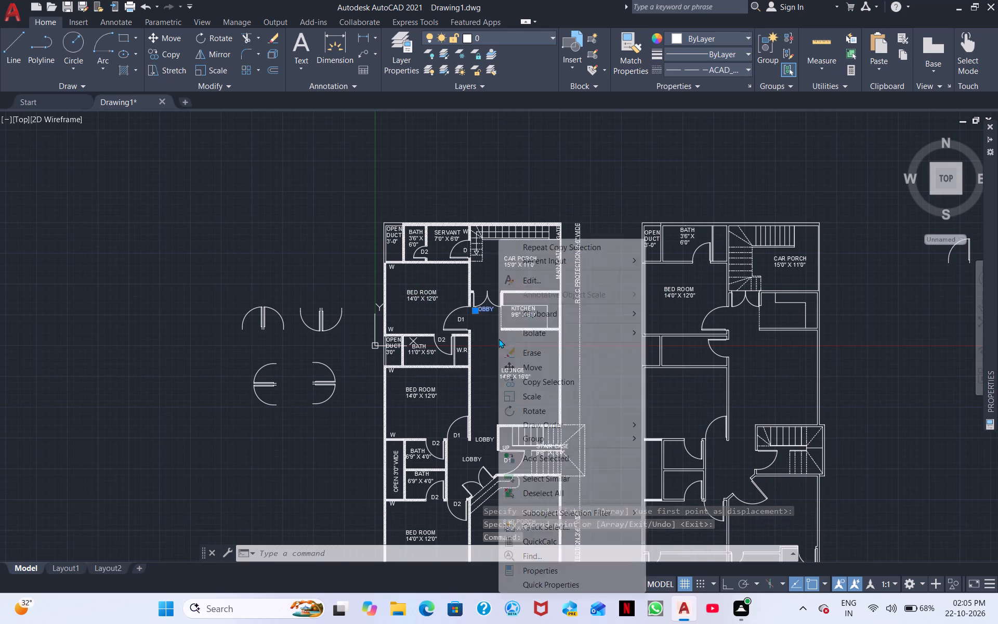
left_click(556, 380)
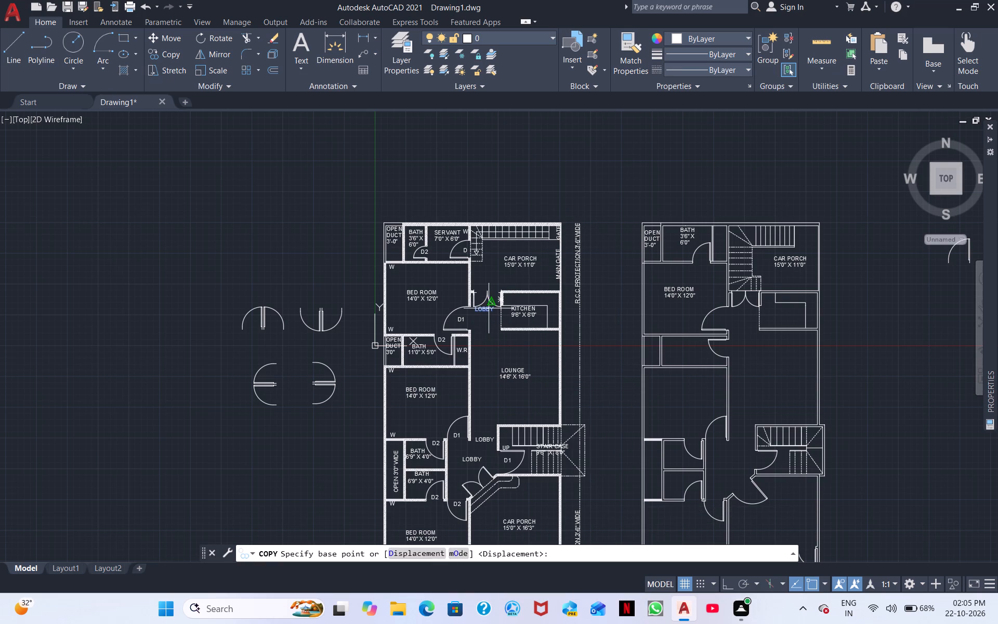
scroll(486, 318, "up", 3)
left_click(480, 282)
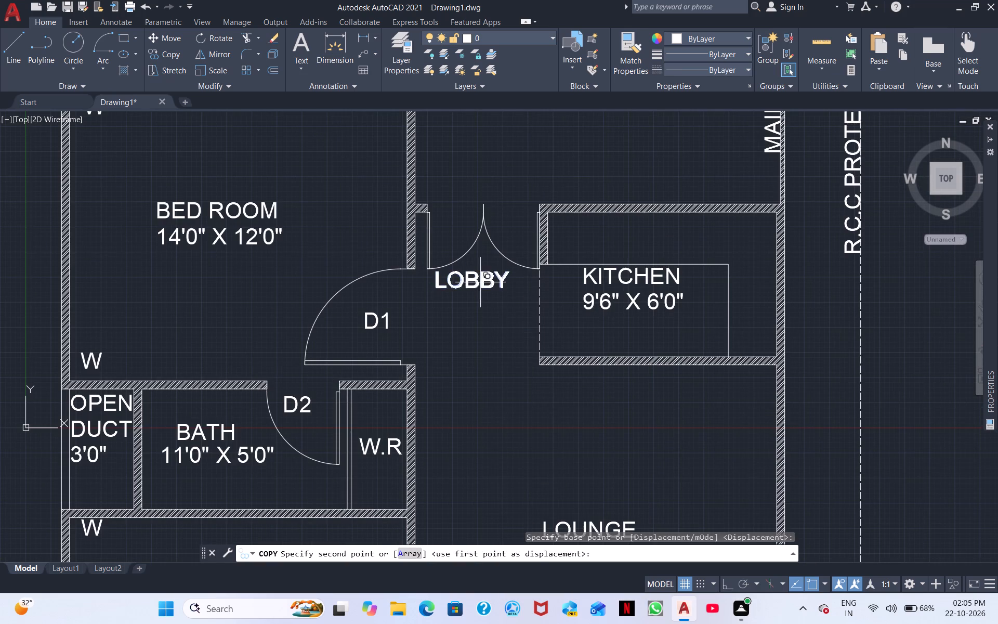
scroll(789, 321, "down", 1)
middle_click_drag(886, 314, 515, 304)
scroll(517, 302, "down", 1)
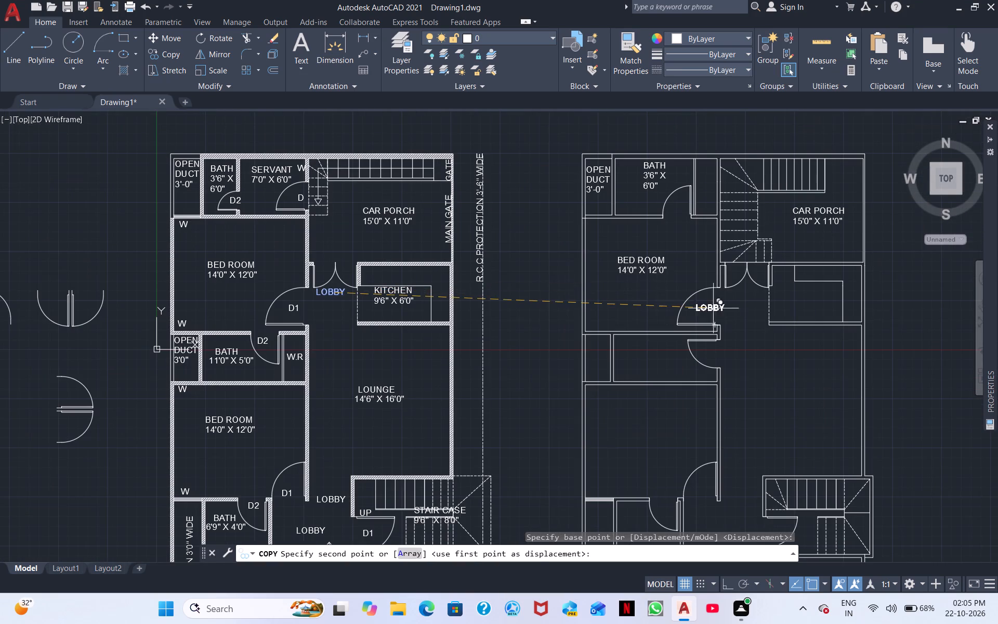
left_click(749, 294)
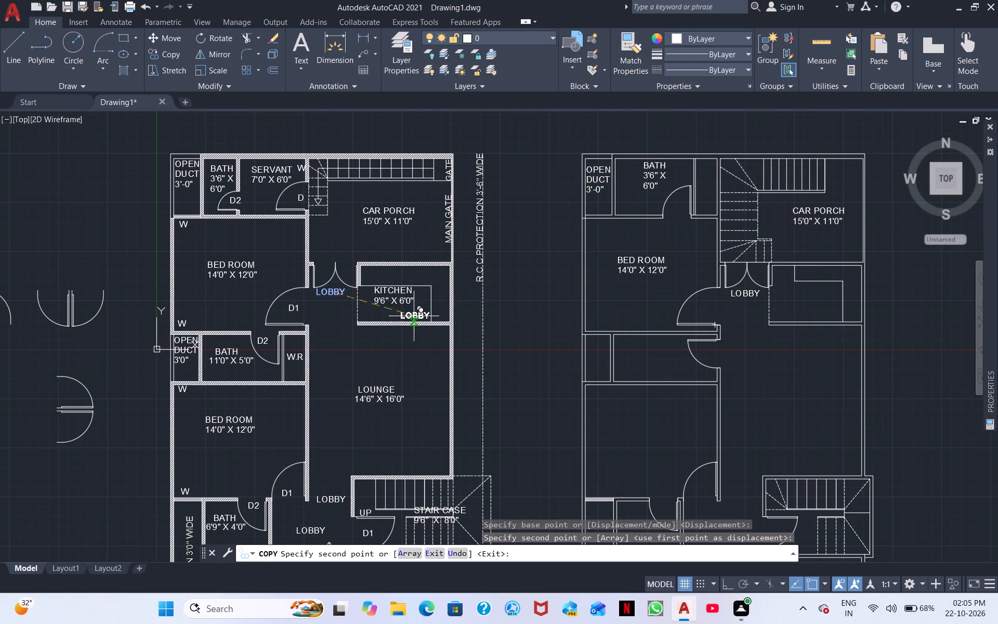
right_click(370, 336)
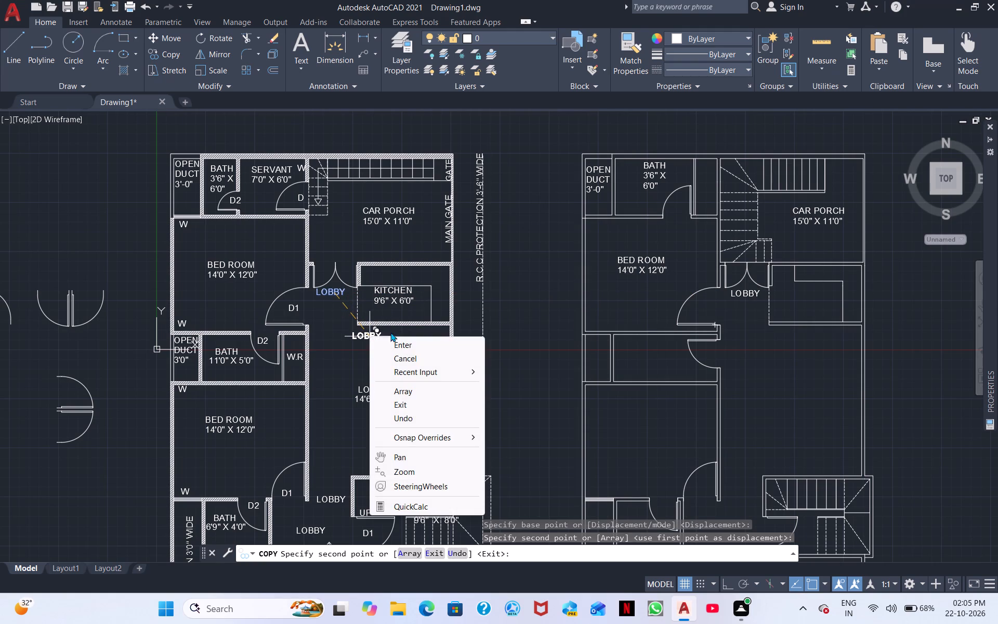
left_click(415, 347)
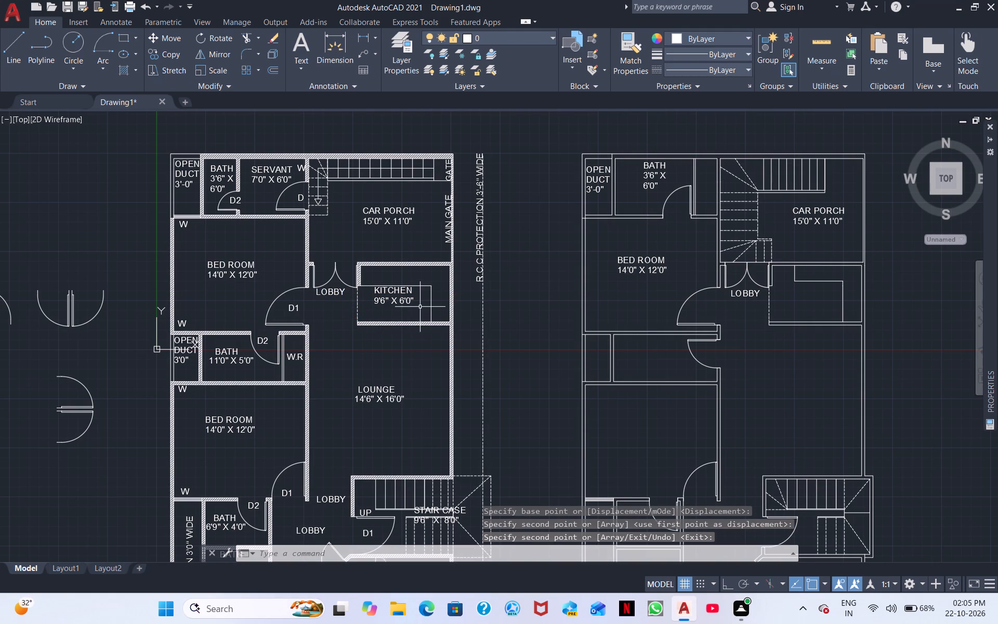
Copy the KITCHEN 9'6" X 6'0" label from the labelled plan into the second plan's kitchen beside the lobby.
left_click(420, 306)
left_click(380, 293)
right_click(381, 305)
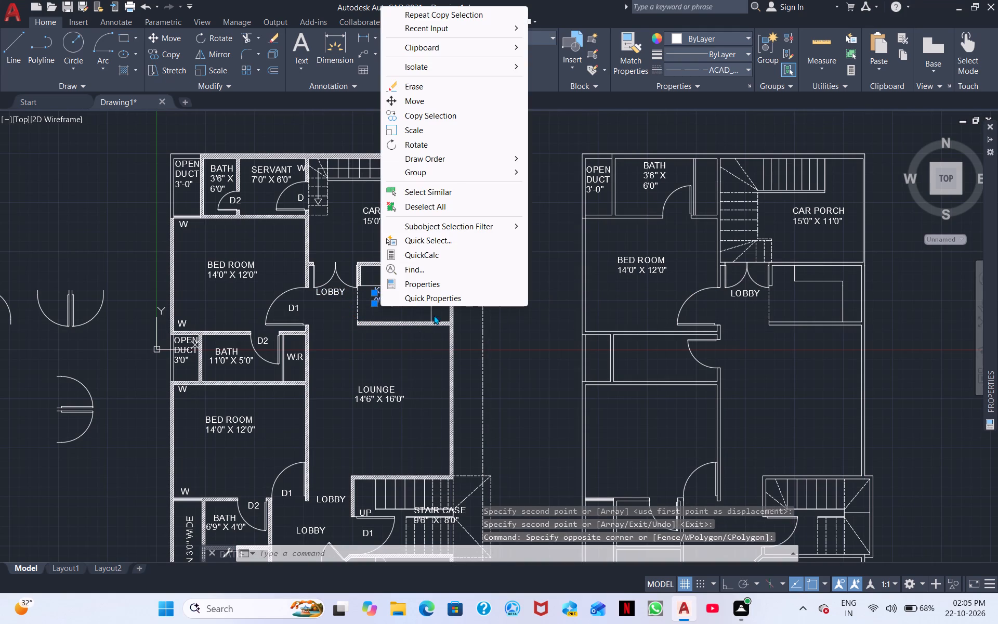
left_click(434, 116)
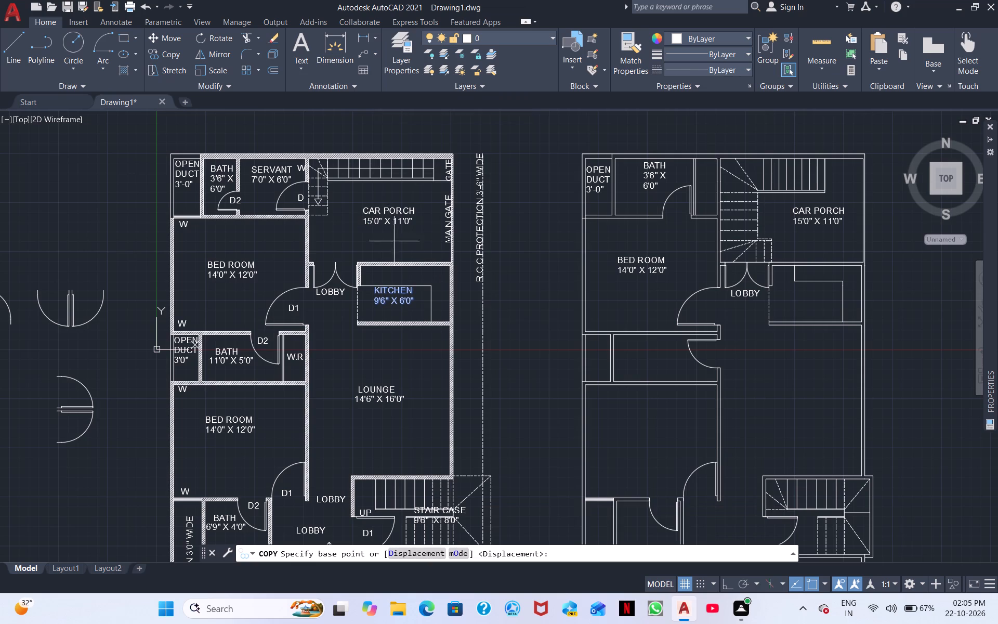
left_click(413, 302)
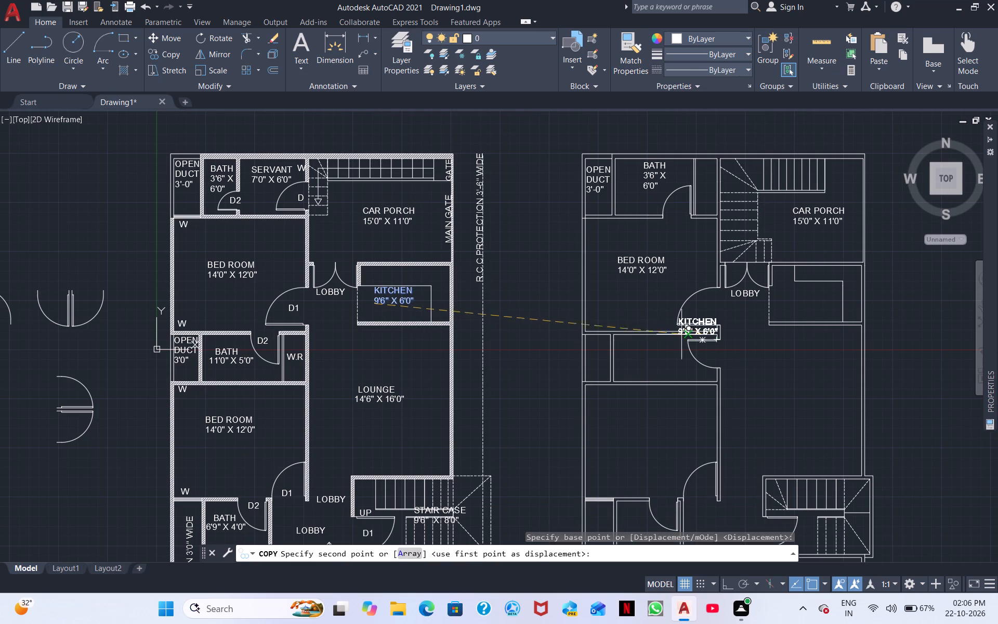
left_click(782, 305)
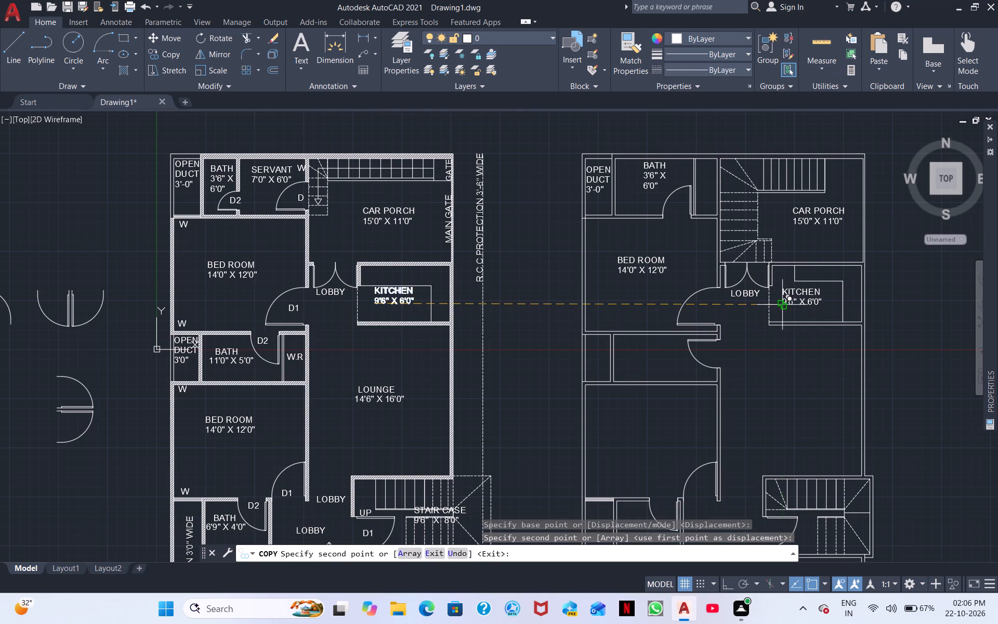
right_click(729, 359)
left_click(760, 373)
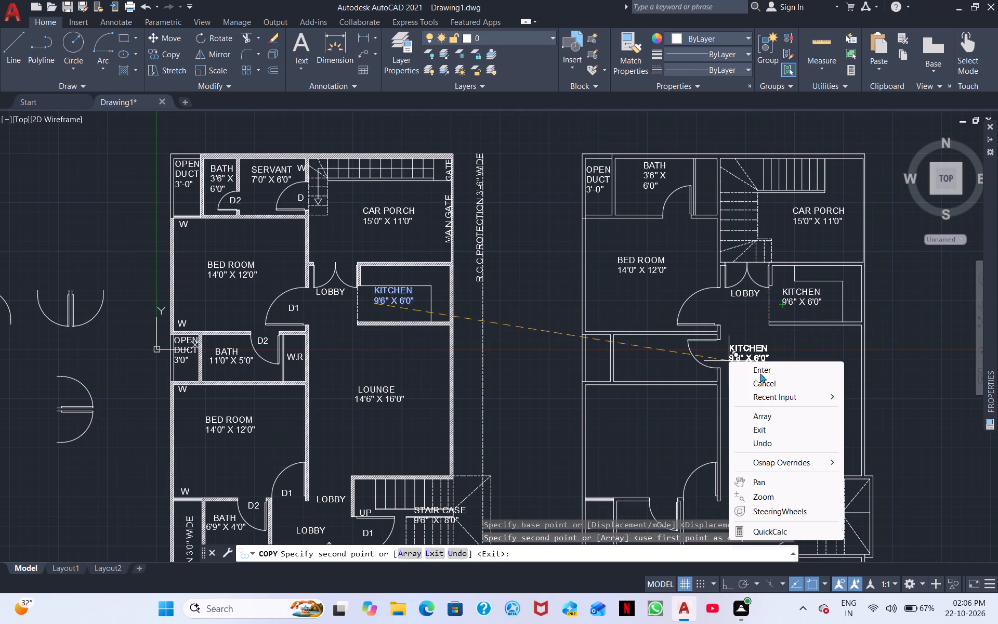
Copy the W.R label from the labelled plan twice into the second plan's narrow compartment beside the topmost bath, placing the second copy between its walls.
scroll(626, 379, "down", 1)
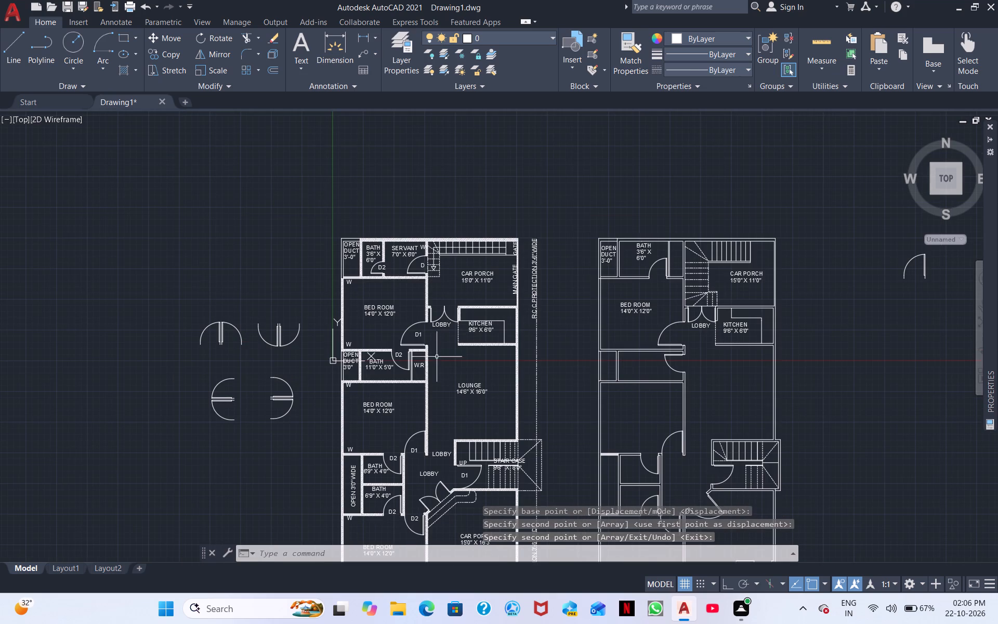
scroll(412, 374, "up", 1)
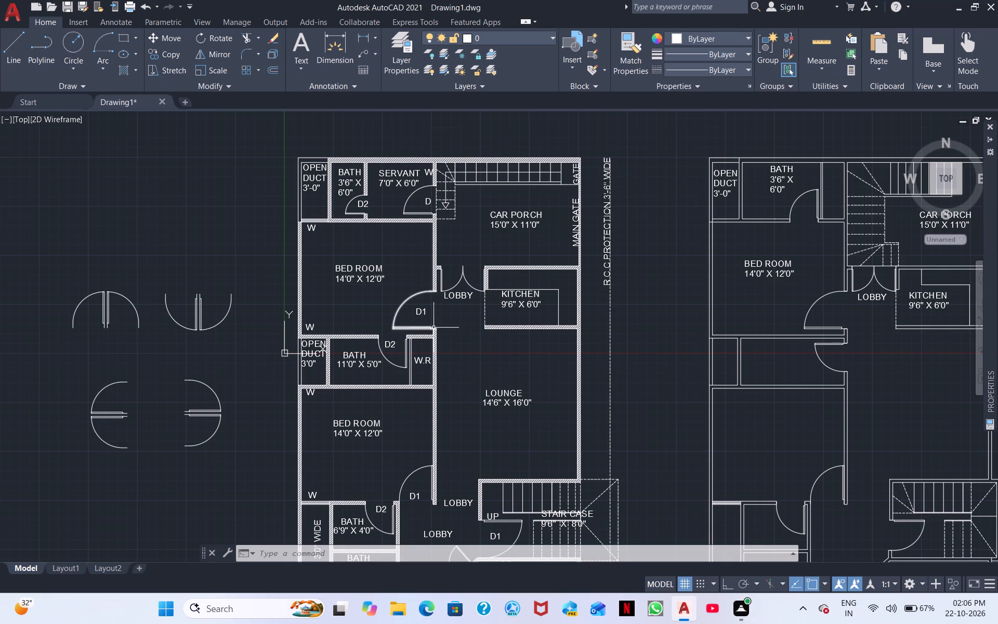
left_click(426, 361)
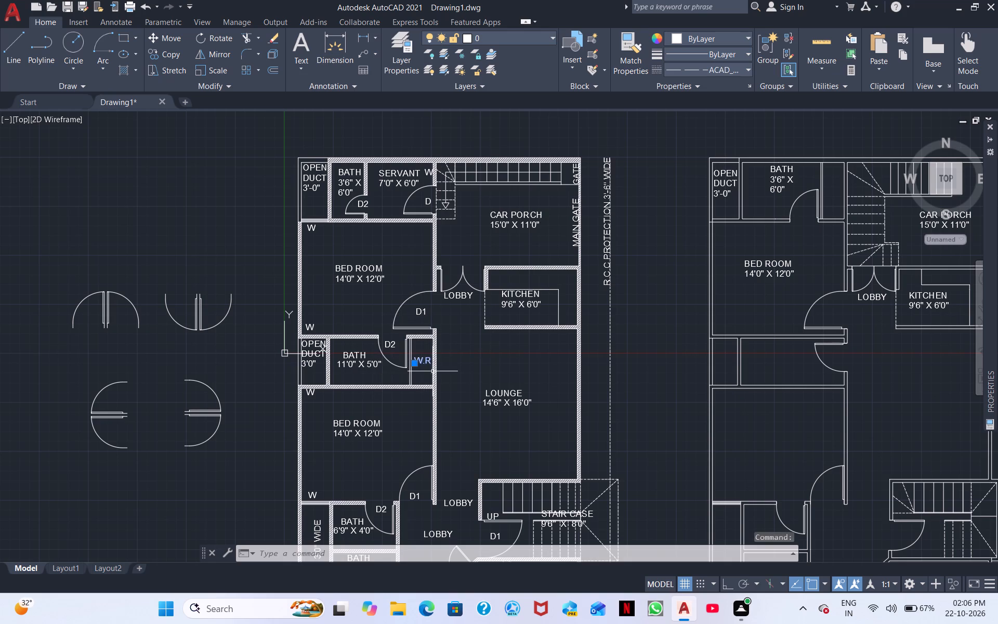
right_click(455, 384)
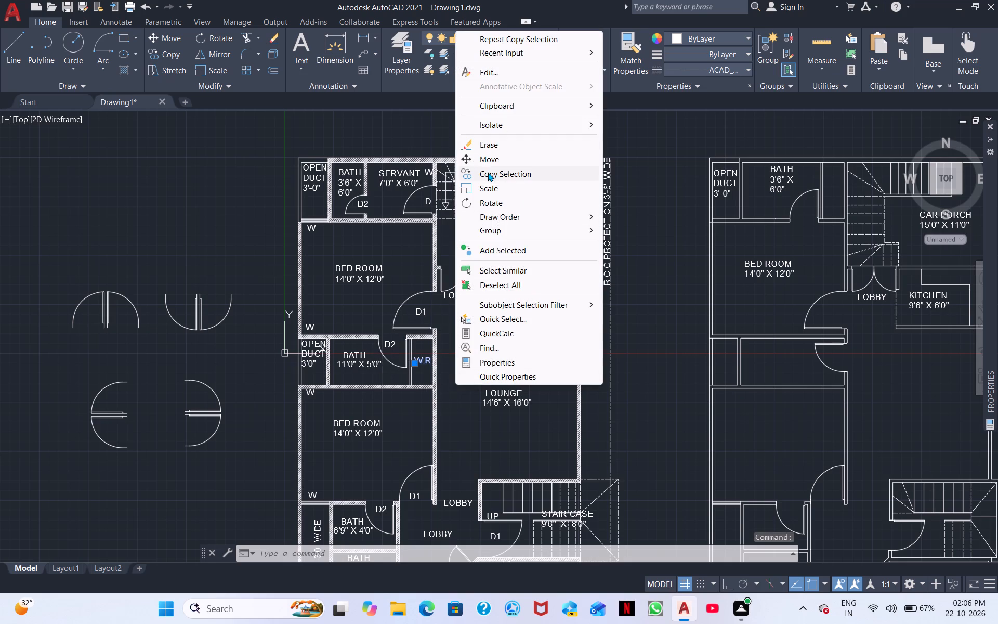
left_click(488, 172)
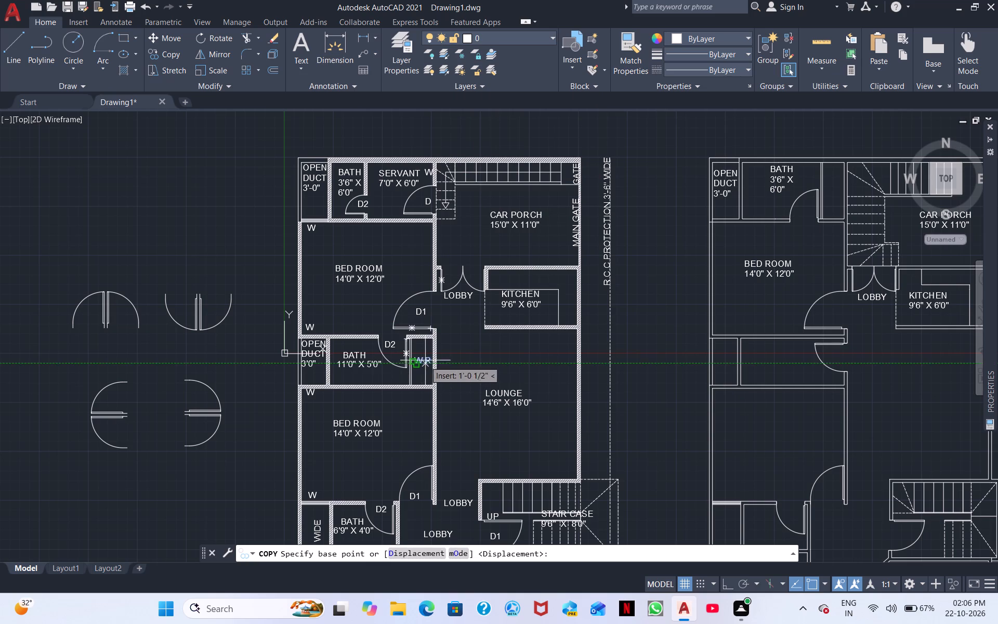
scroll(419, 360, "up", 4)
left_click(449, 360)
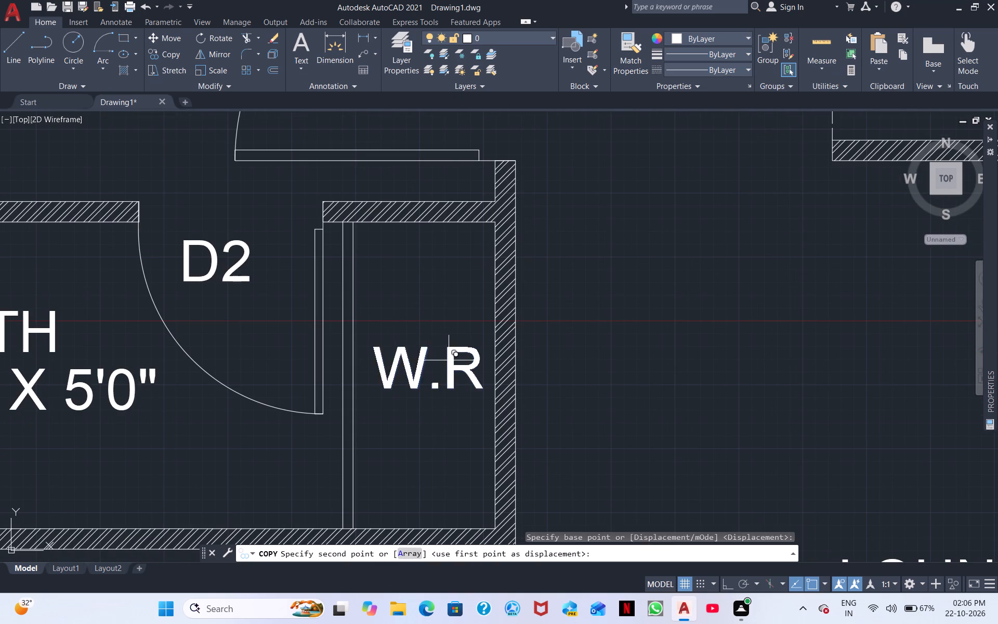
scroll(642, 307, "down", 3)
middle_click_drag(700, 301, 454, 354)
scroll(529, 294, "down", 1)
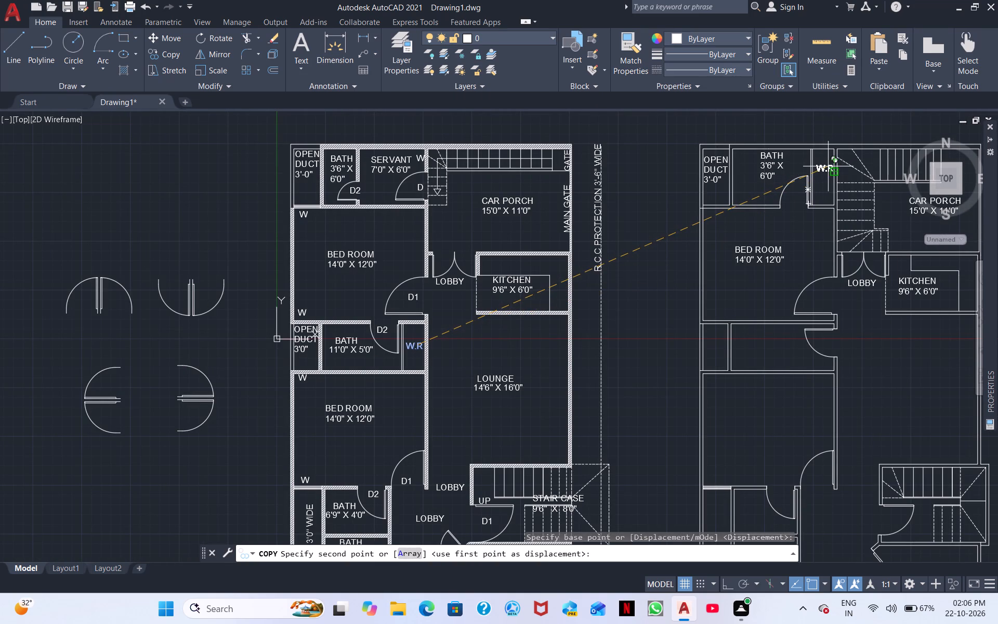
left_click(828, 166)
scroll(823, 182, "up", 4)
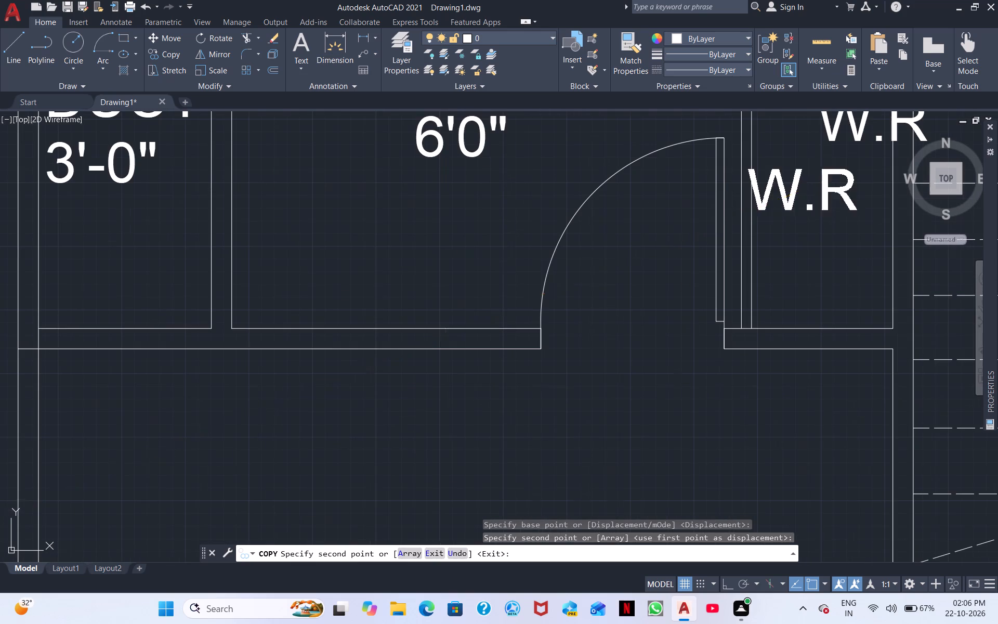
left_click(829, 184)
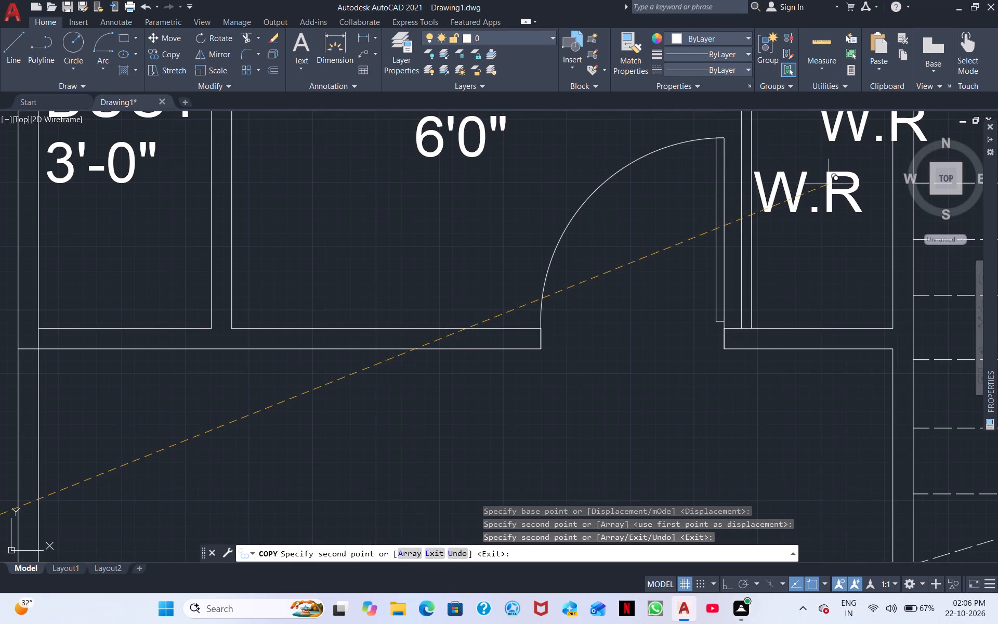
right_click(639, 311)
left_click(697, 331)
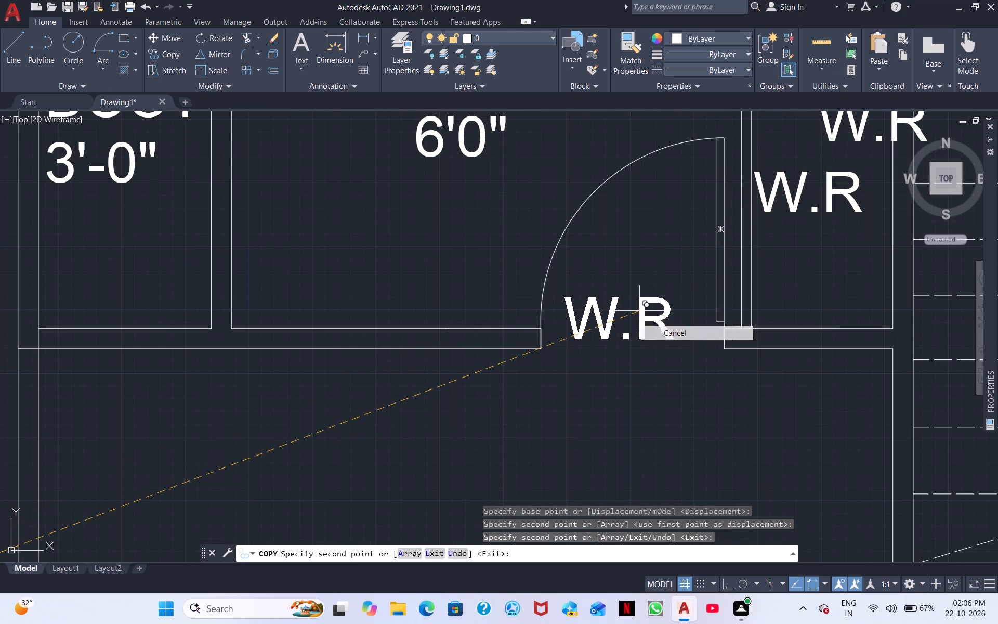
Erase the upper W.R label that overlaps the compartment's wall in the second plan.
left_click(854, 133)
right_click(842, 156)
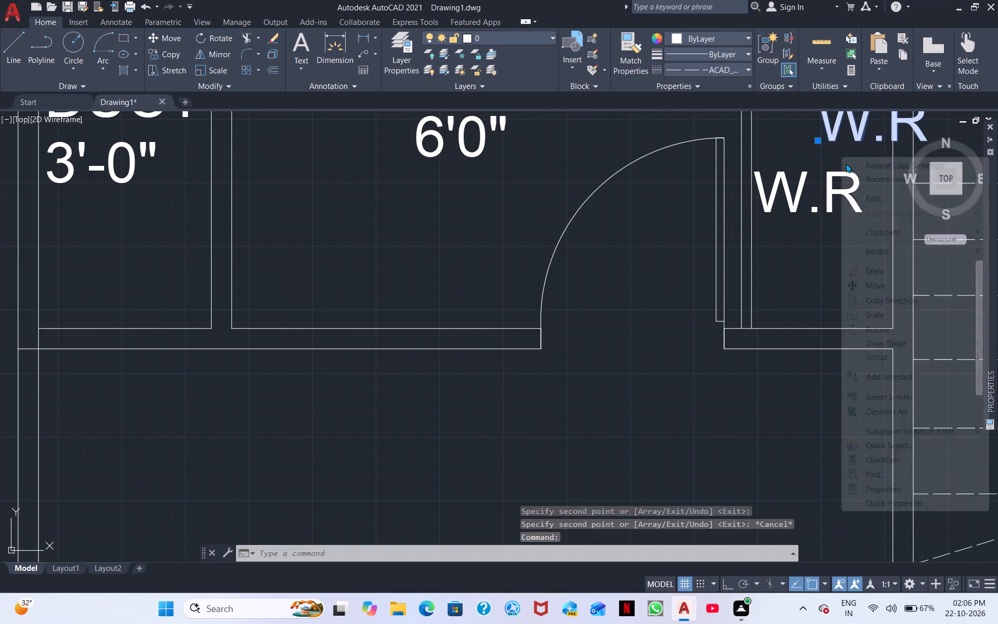
left_click(877, 270)
Copy the D1 door label from the labelled plan's upper bedroom to the matching bedroom door in the second plan.
scroll(789, 275, "down", 2)
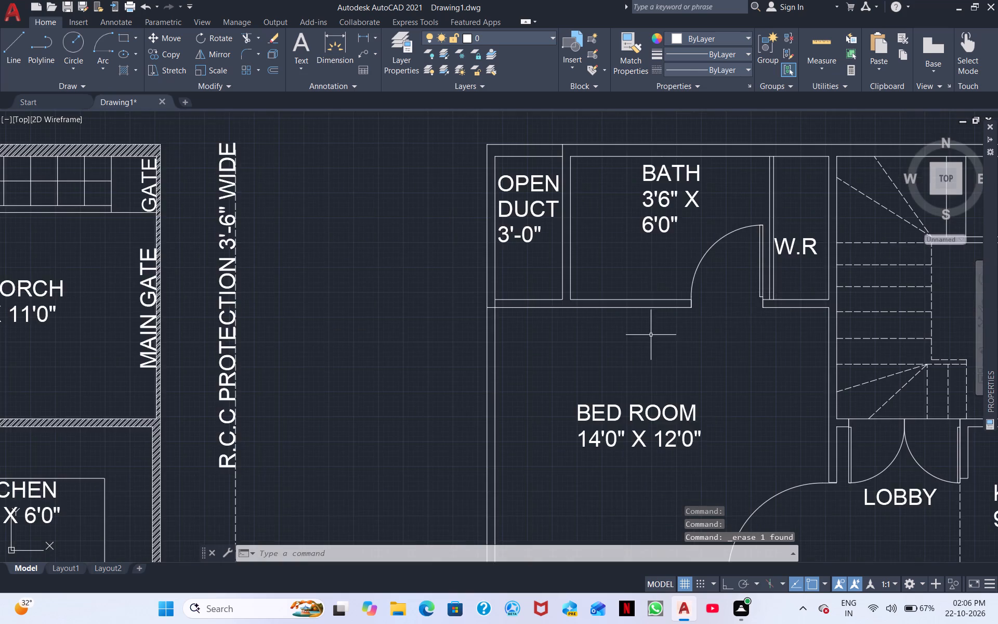
middle_click_drag(666, 317, 876, 215)
scroll(846, 231, "down", 1)
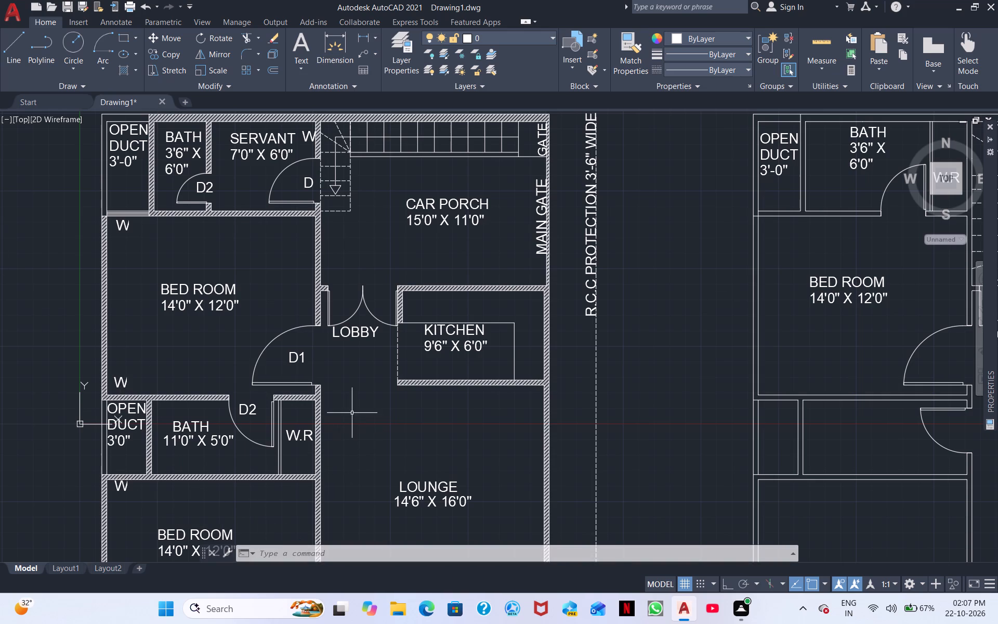
middle_click_drag(344, 411, 386, 395)
scroll(386, 395, "down", 1)
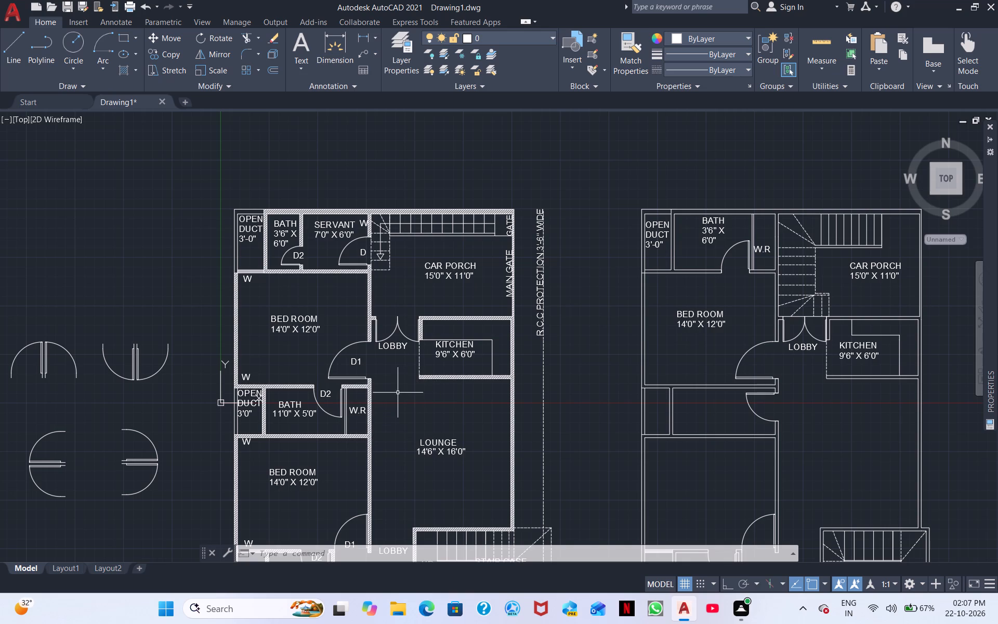
scroll(397, 393, "down", 1)
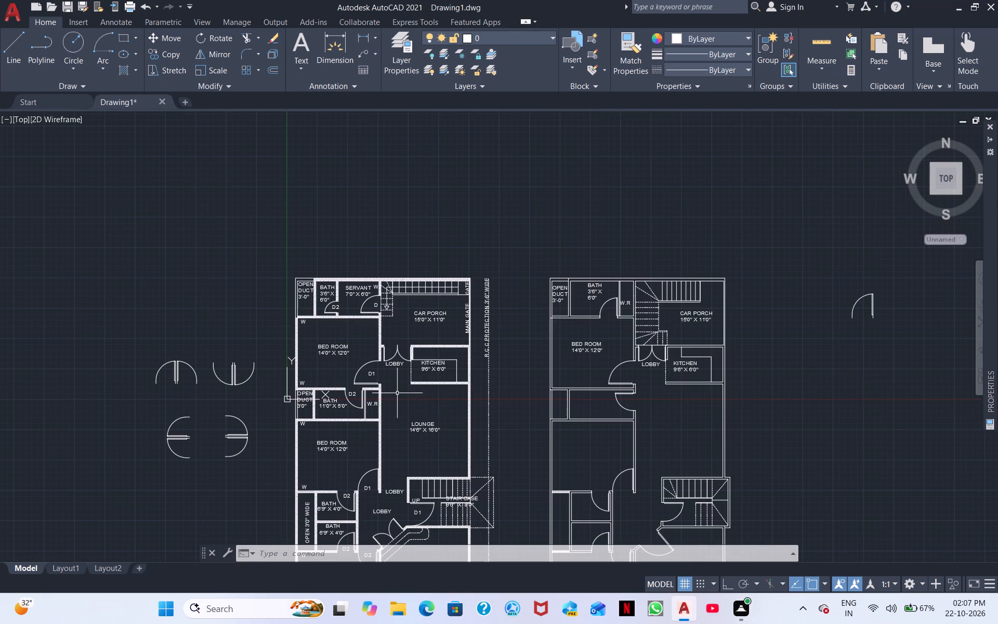
scroll(371, 406, "up", 1)
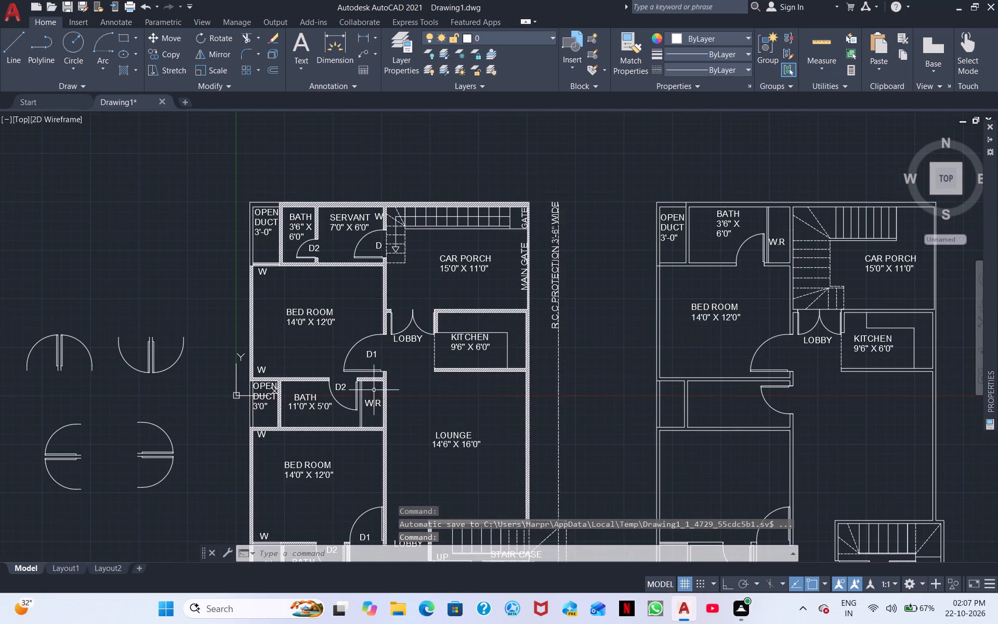
left_click(375, 355)
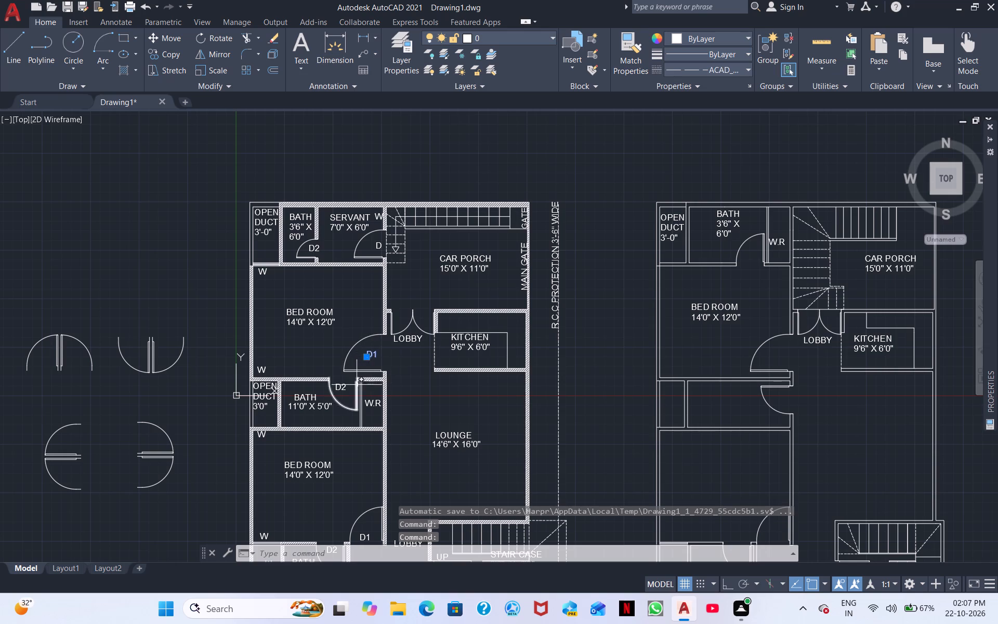
right_click(416, 374)
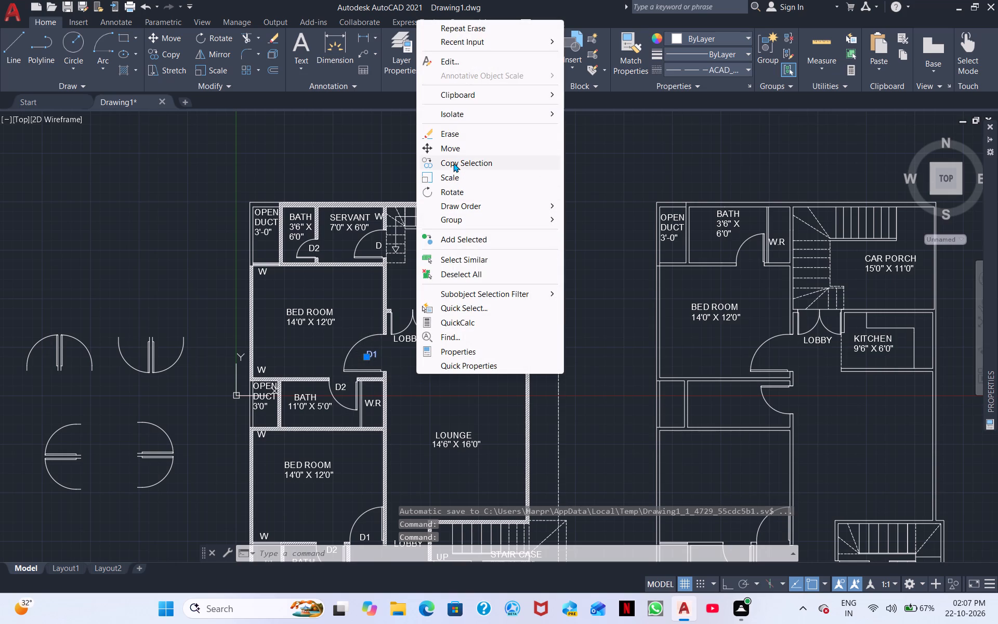
left_click(453, 163)
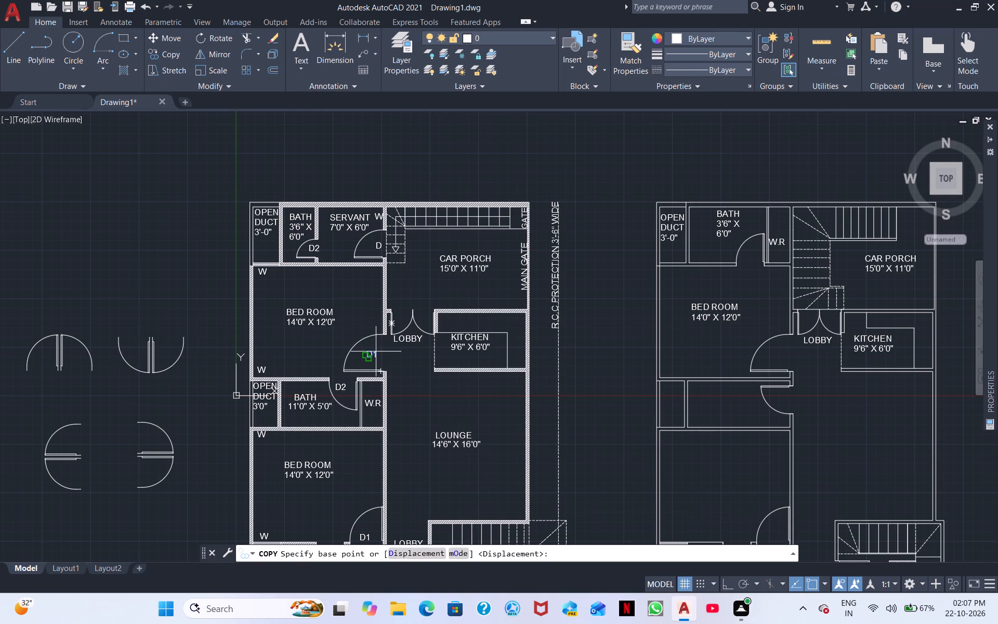
left_click(376, 352)
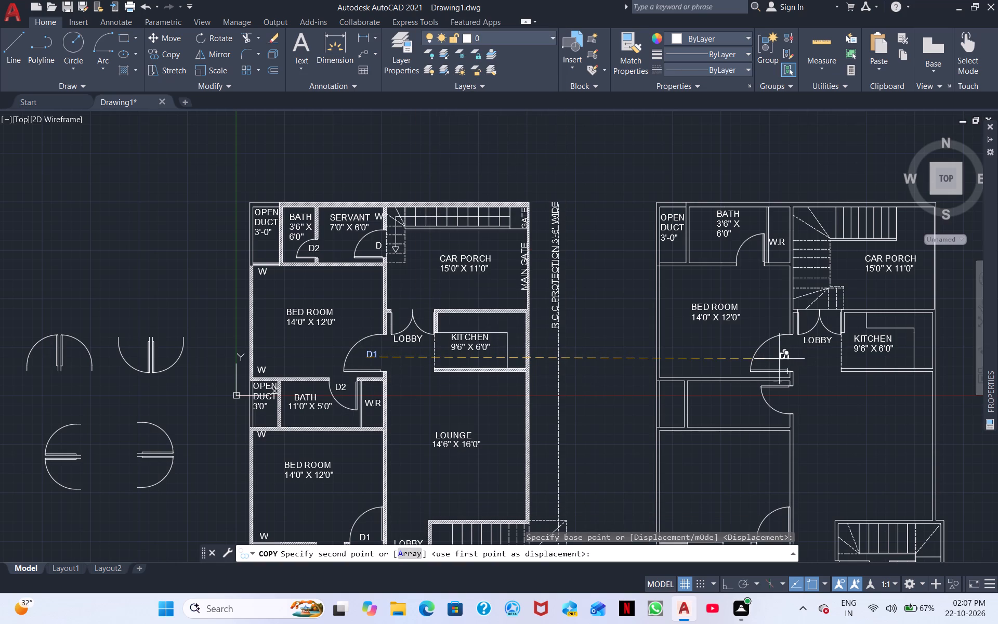
left_click(774, 357)
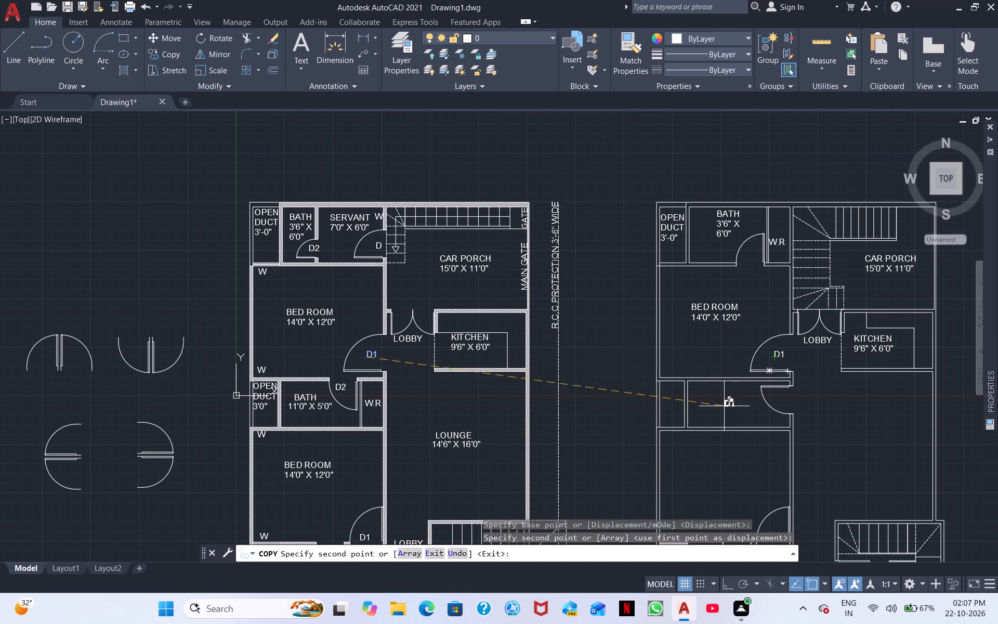
right_click(610, 444)
left_click(647, 287)
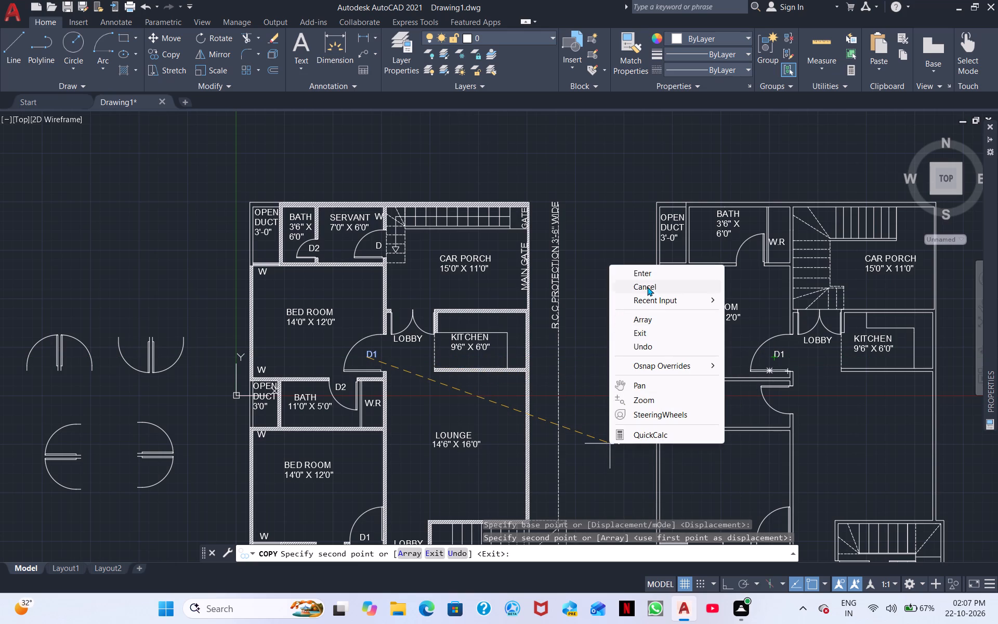
Copy the D2 door label from the labelled plan's 11'0" X 5'0" bath to the door just below D1 in the second plan.
left_click(343, 388)
right_click(459, 405)
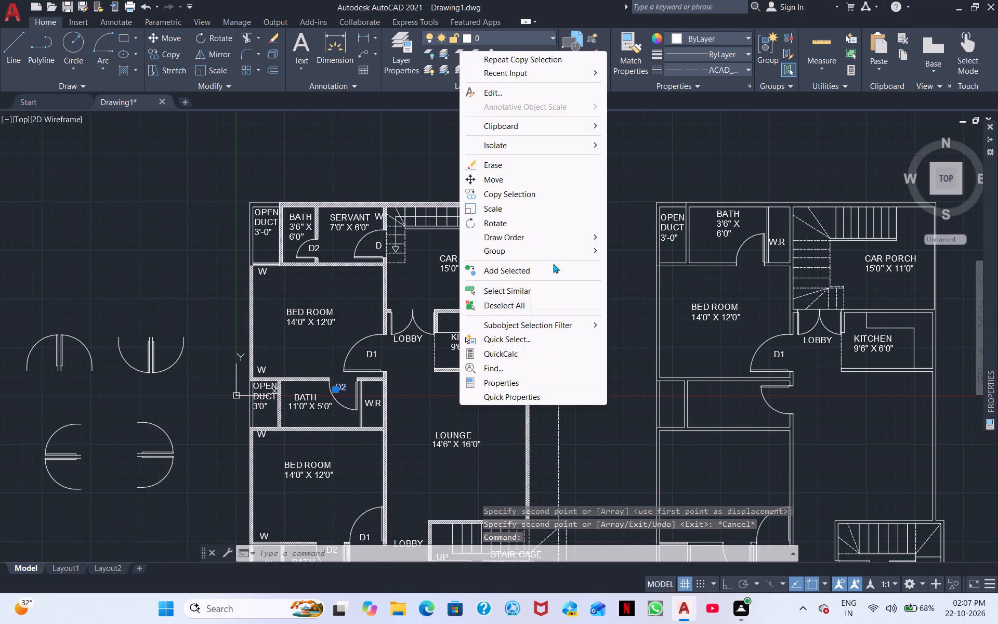
left_click(505, 199)
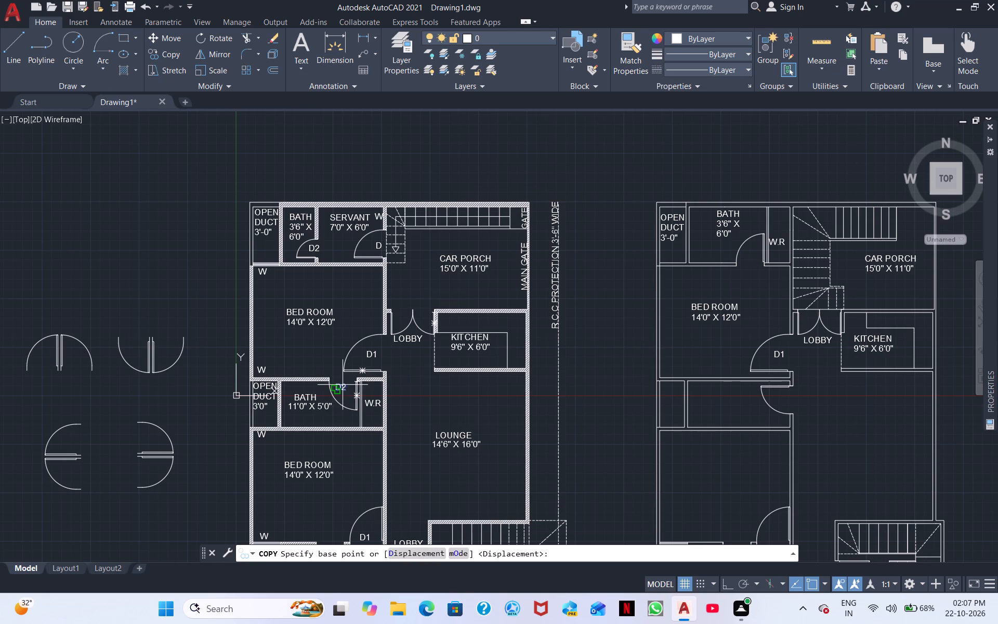
scroll(343, 384, "up", 4)
left_click(347, 397)
scroll(687, 407, "down", 2)
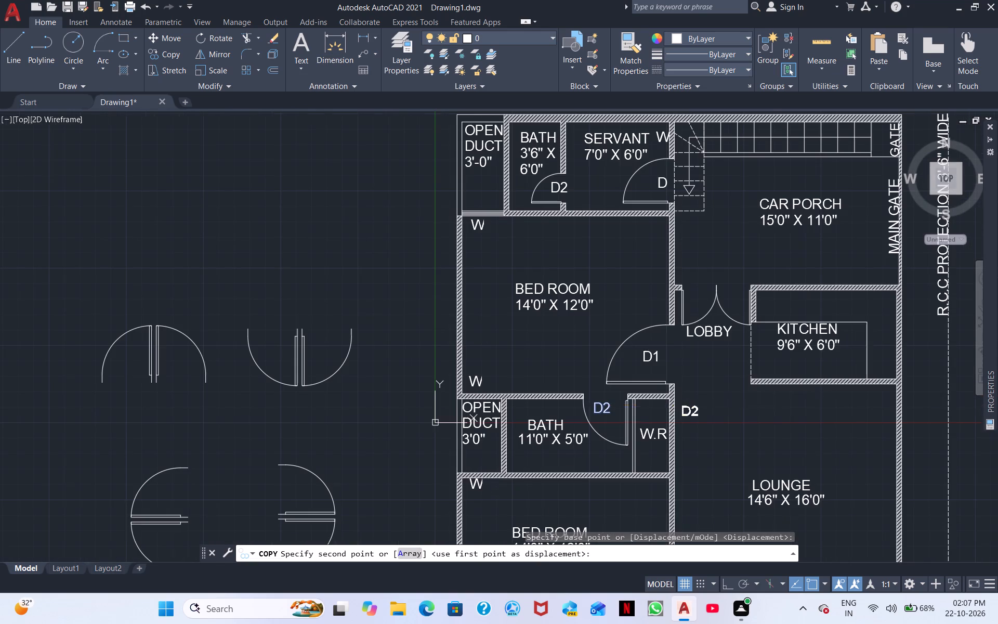
scroll(702, 408, "down", 1)
middle_click_drag(820, 402, 462, 349)
scroll(707, 379, "down", 2)
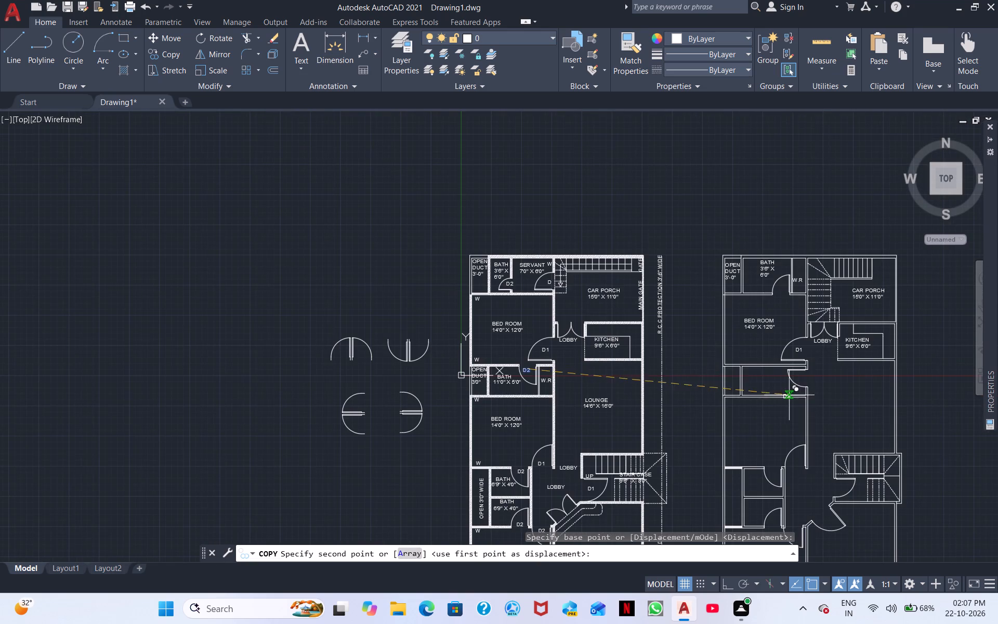
scroll(803, 380, "up", 4)
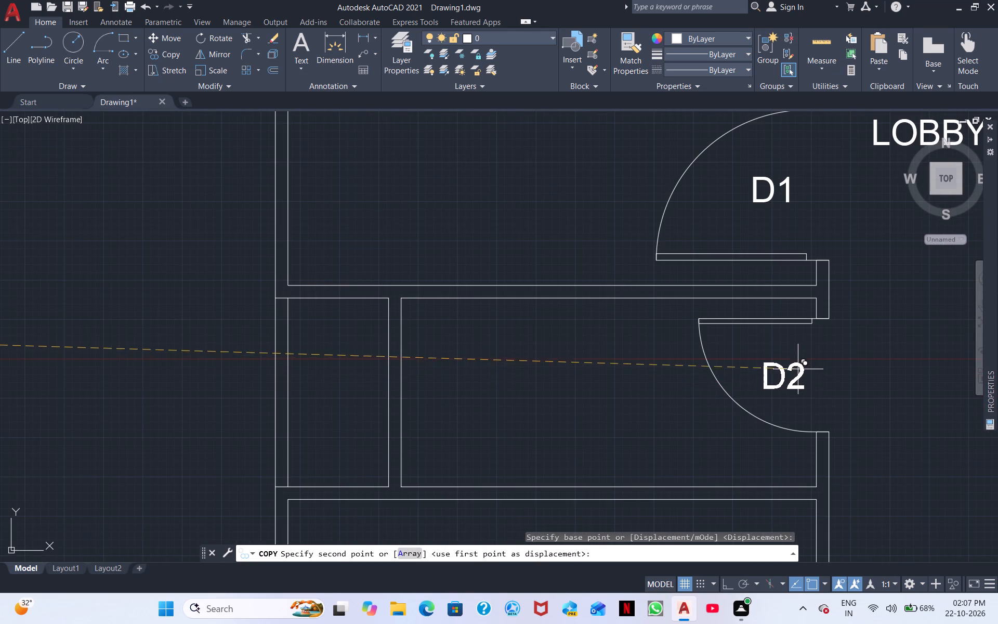
left_click(798, 366)
right_click(698, 414)
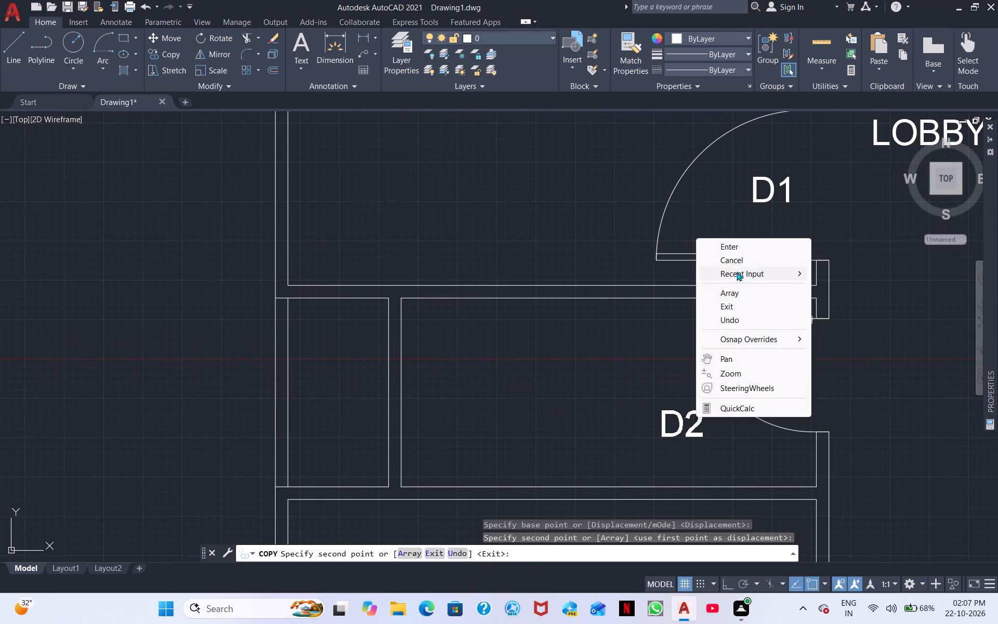
left_click(736, 263)
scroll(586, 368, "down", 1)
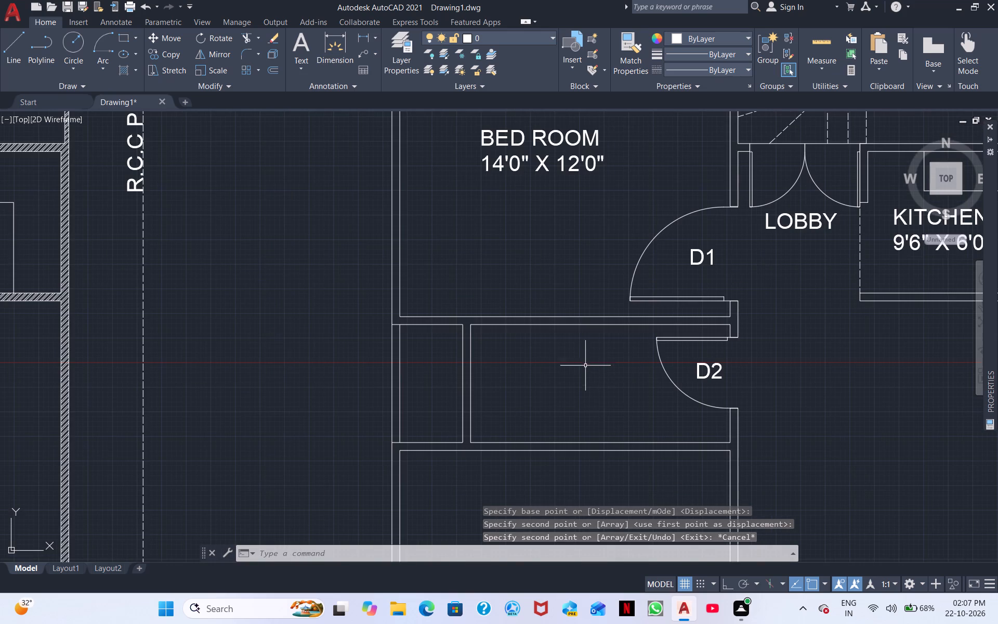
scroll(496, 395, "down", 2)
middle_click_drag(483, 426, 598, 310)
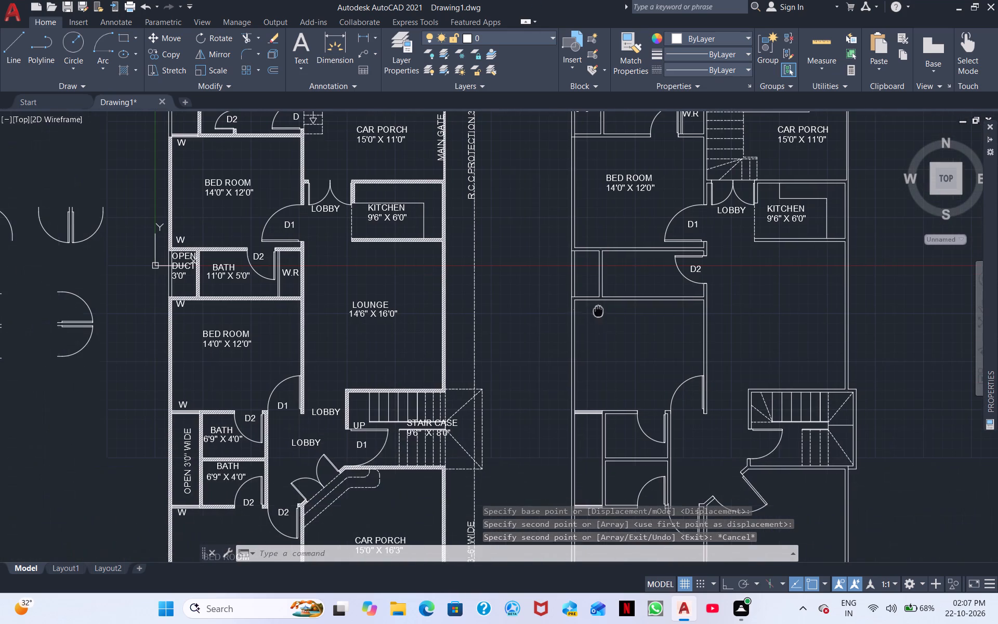
Copy the OPEN DUCT 3'0" label from beside the labelled plan's 11'0" X 5'0" bath to the matching duct in the second plan.
middle_click_drag(533, 337, 582, 401)
scroll(582, 401, "down", 1)
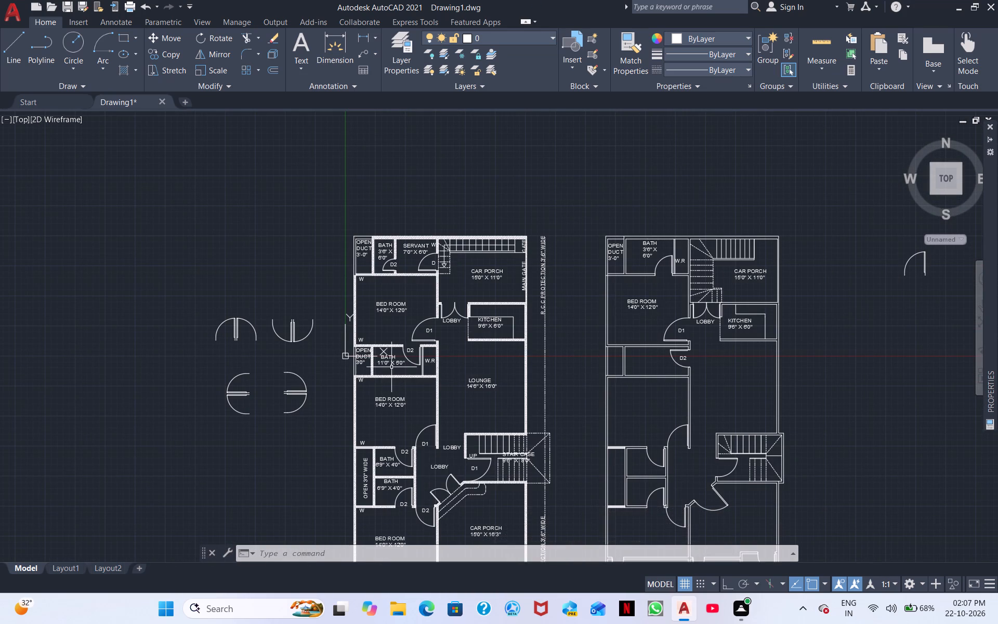
scroll(354, 363, "up", 2)
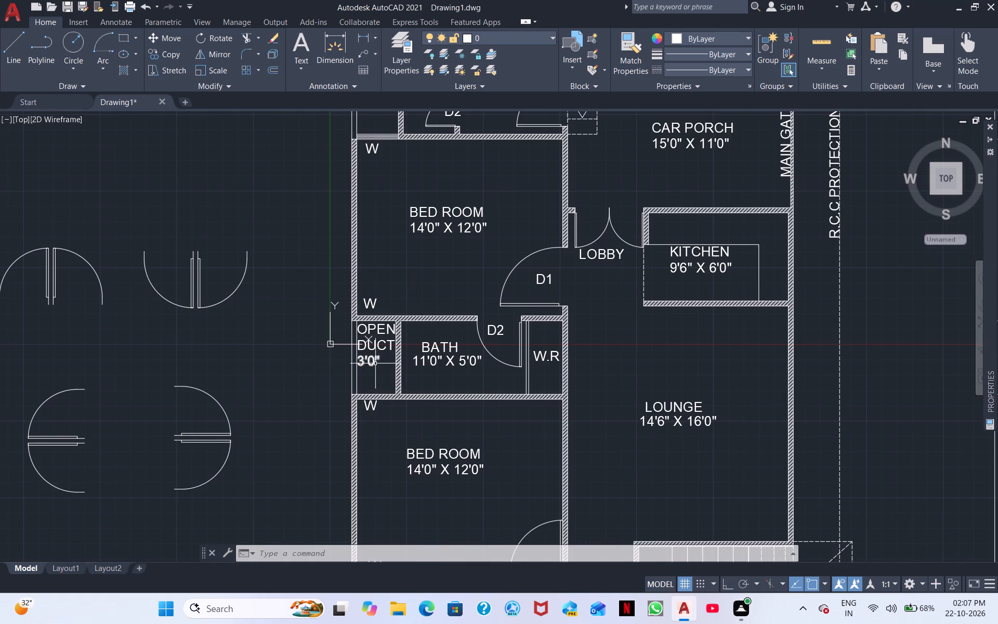
left_click(381, 370)
left_click(371, 330)
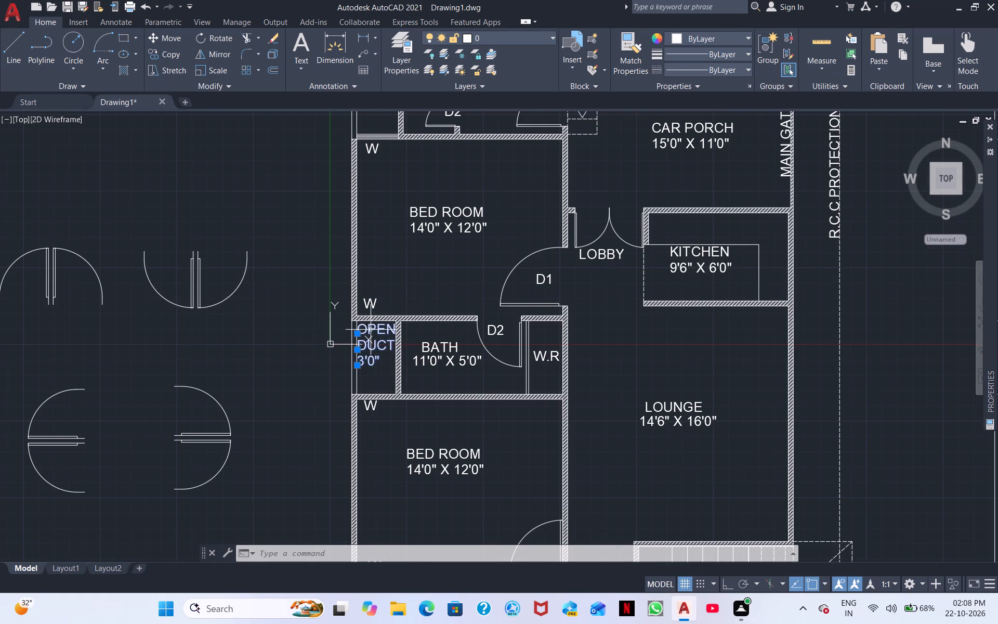
right_click(386, 352)
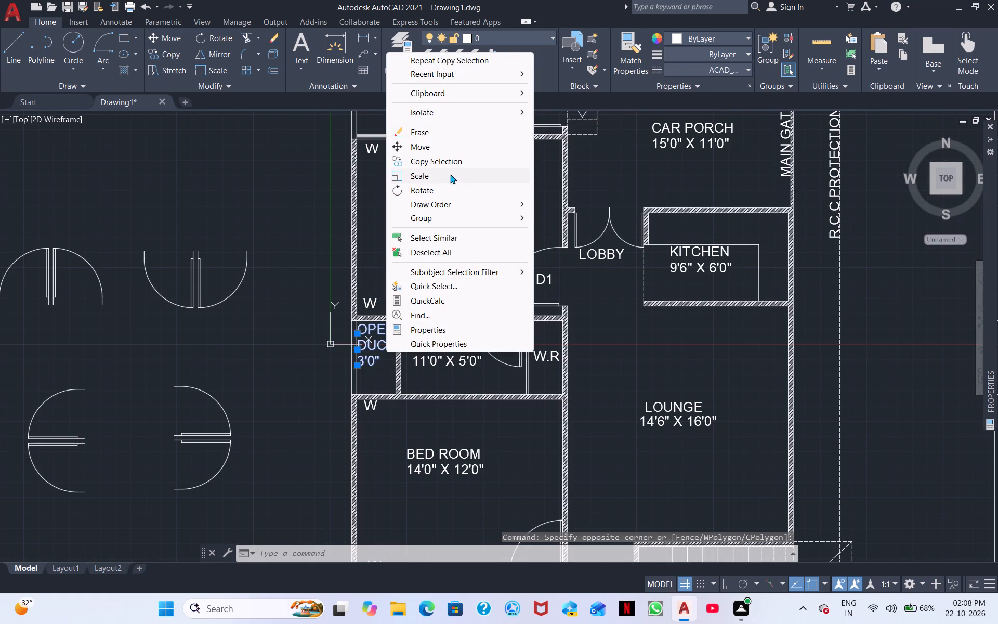
left_click(438, 163)
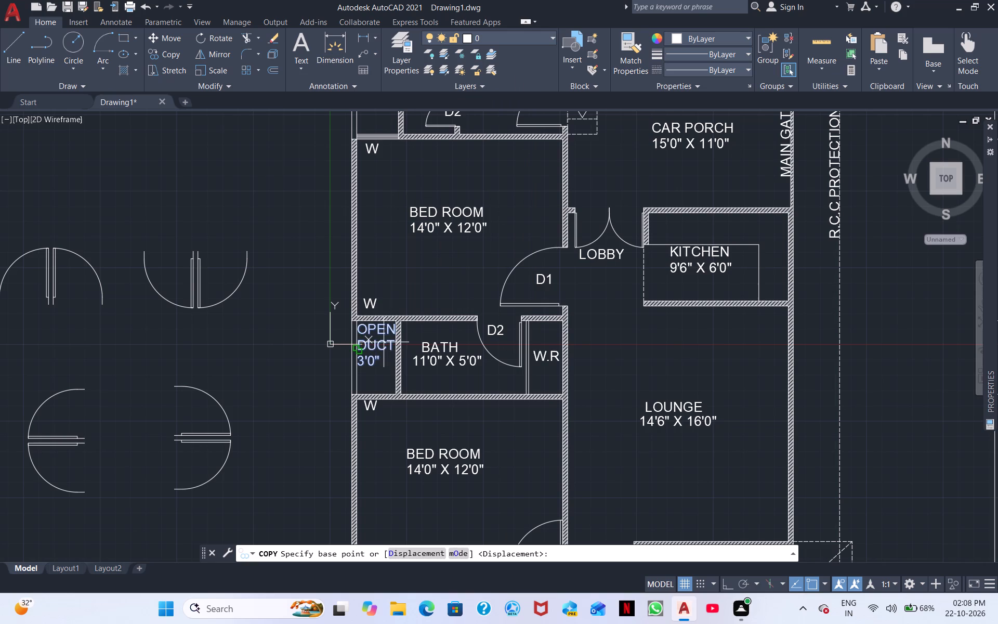
scroll(381, 342, "up", 4)
left_click(413, 335)
scroll(445, 354, "down", 3)
scroll(597, 372, "down", 1)
middle_click_drag(593, 374, 351, 348)
scroll(386, 343, "down", 2)
scroll(584, 356, "up", 4)
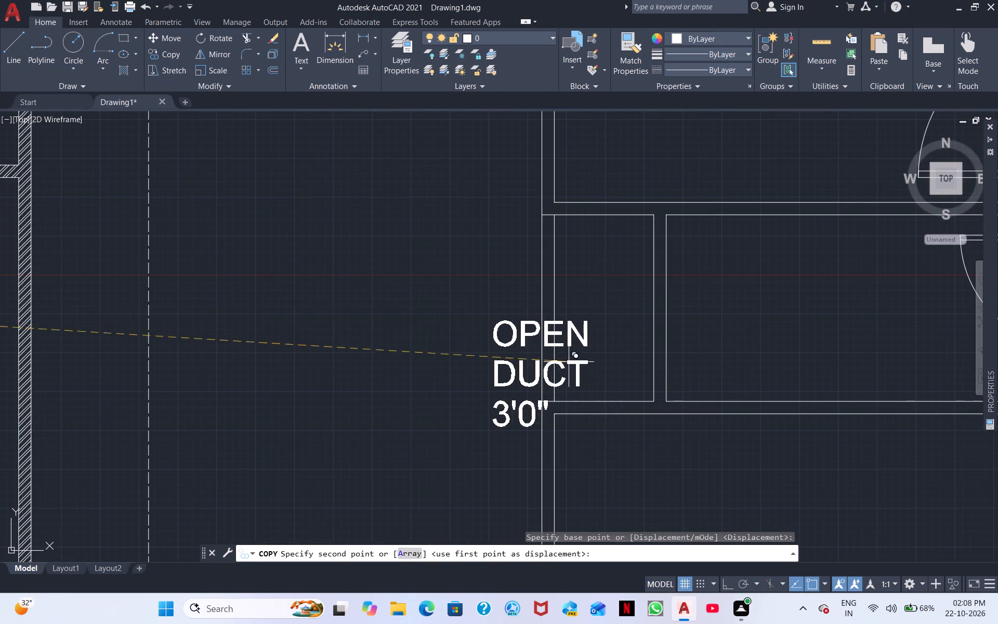
left_click(635, 289)
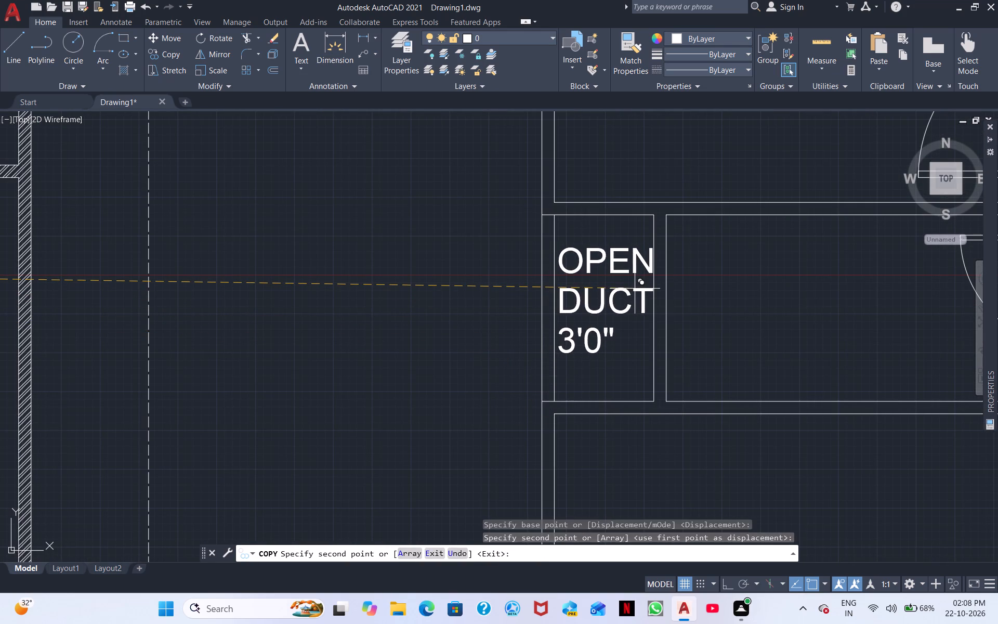
right_click(478, 348)
left_click(515, 372)
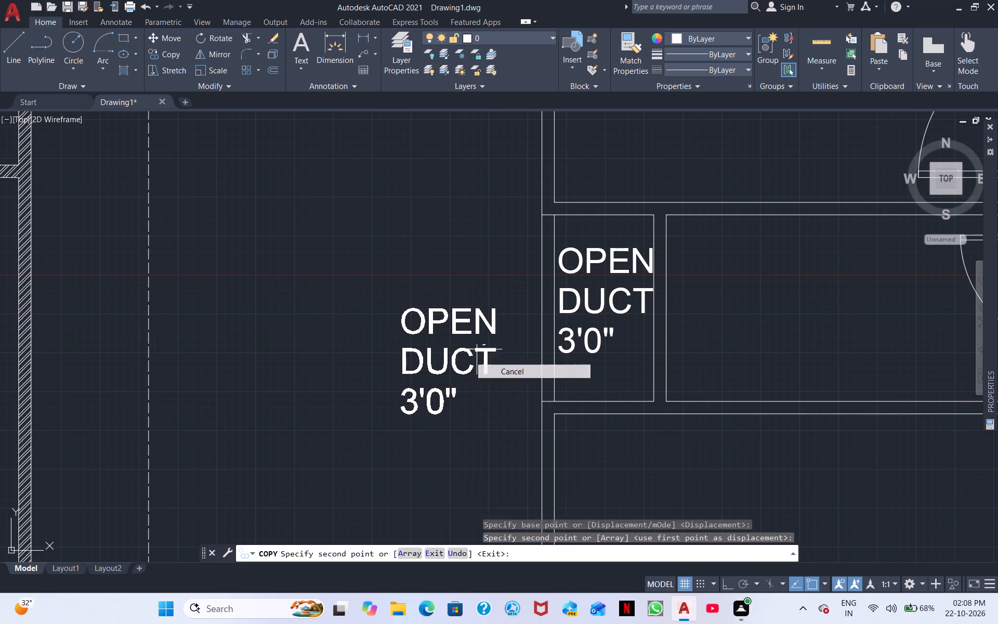
Copy the BATH 11'0" X 5'0" label from the labelled plan into the room beside the 3'0" open duct in the second plan.
scroll(442, 356, "down", 2)
middle_click_drag(405, 383, 484, 371)
scroll(584, 385, "down", 1)
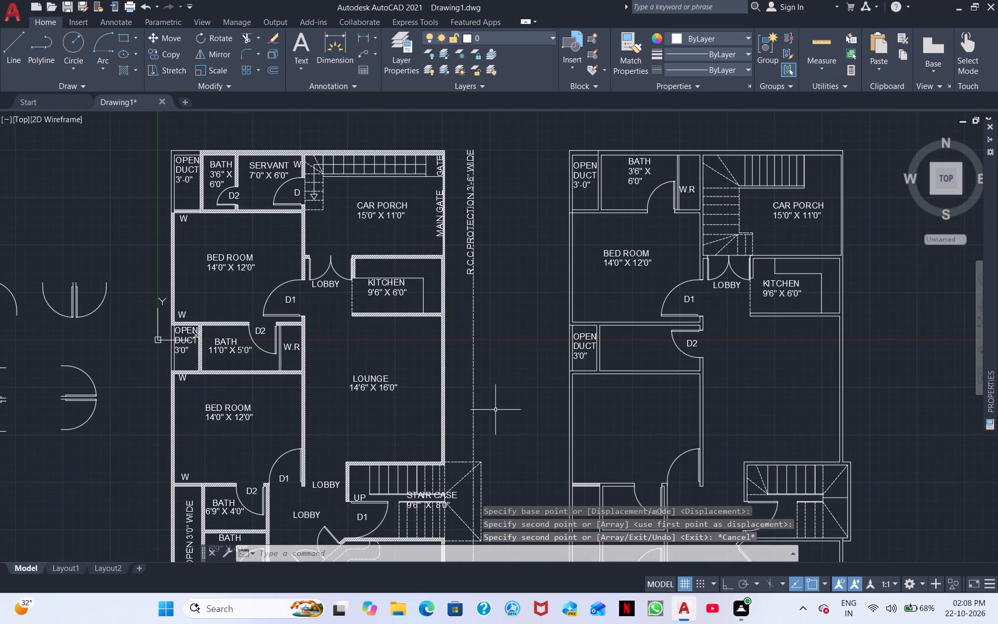
middle_click_drag(489, 404, 680, 414)
left_click(435, 370)
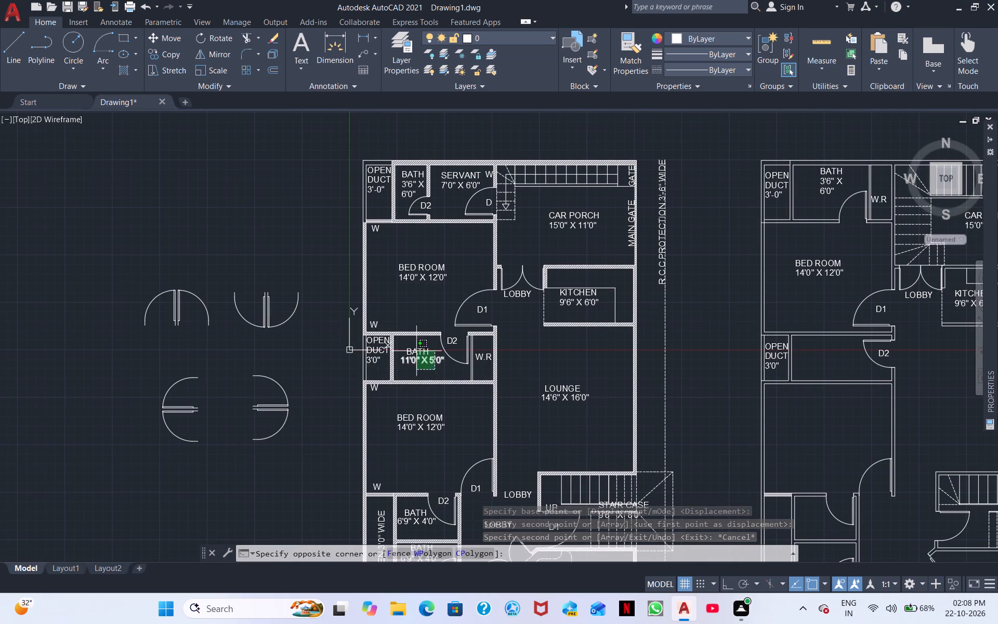
left_click(403, 347)
right_click_drag(427, 362, 426, 367)
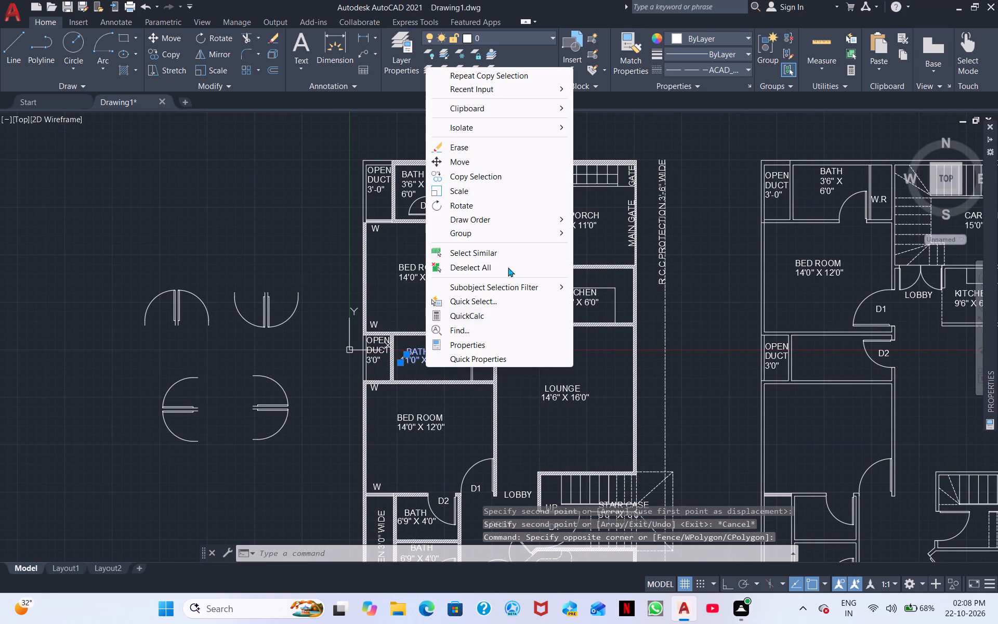
left_click(501, 181)
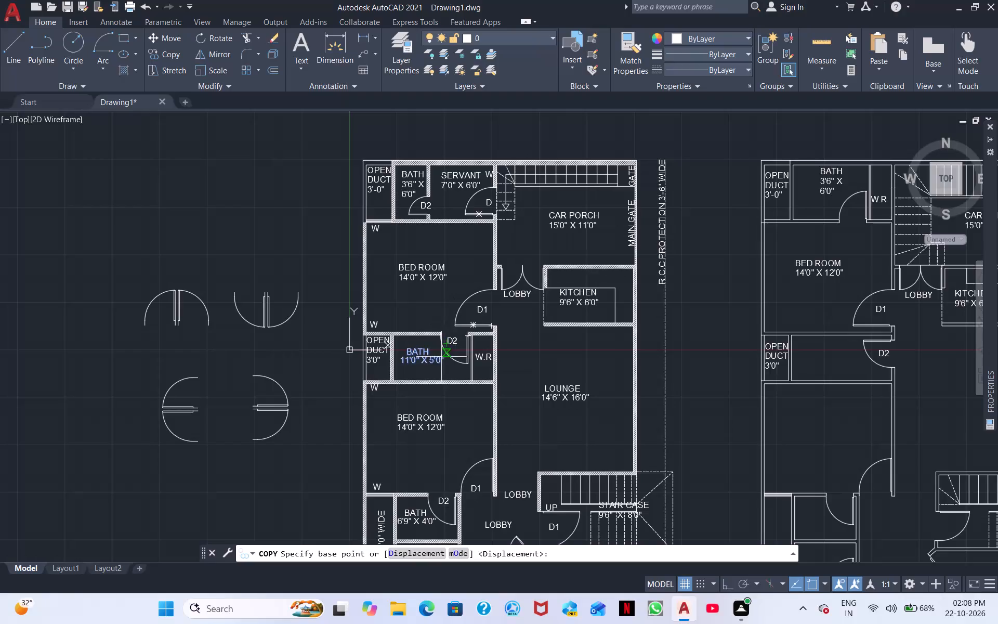
left_click(438, 362)
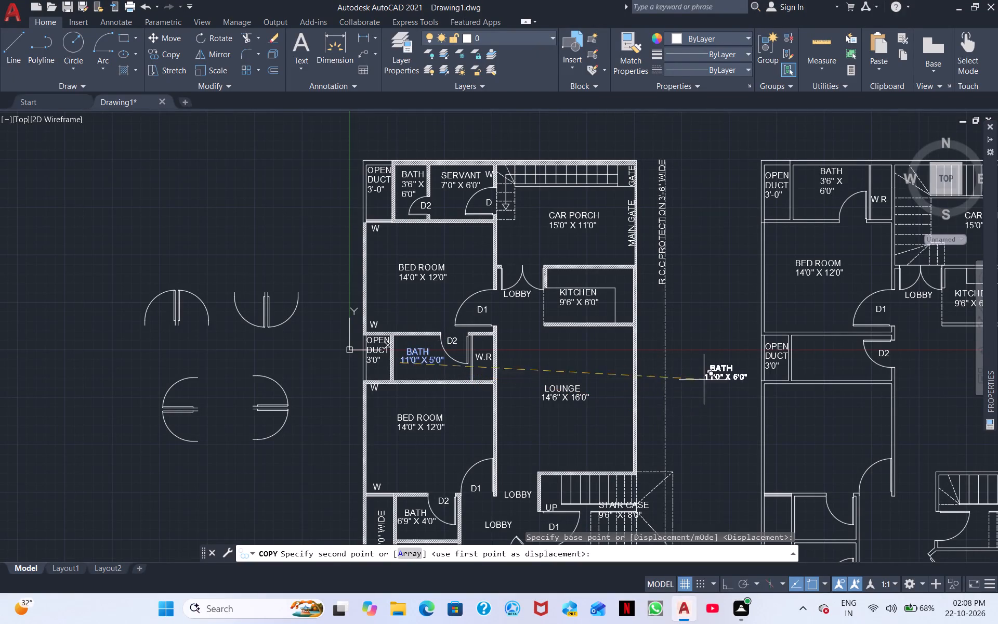
middle_click_drag(719, 369, 481, 355)
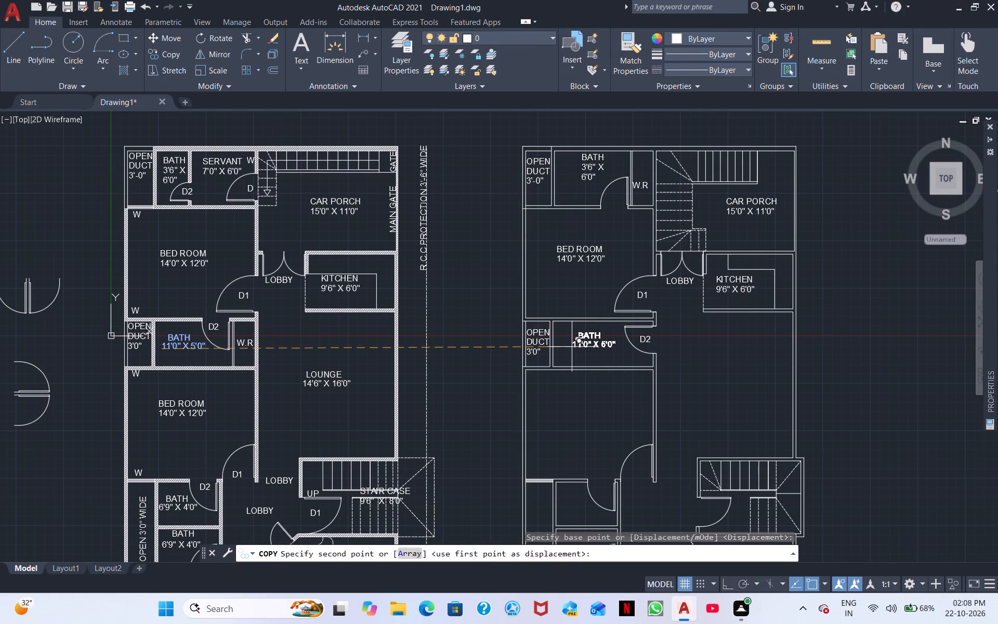
left_click(572, 347)
right_click(434, 380)
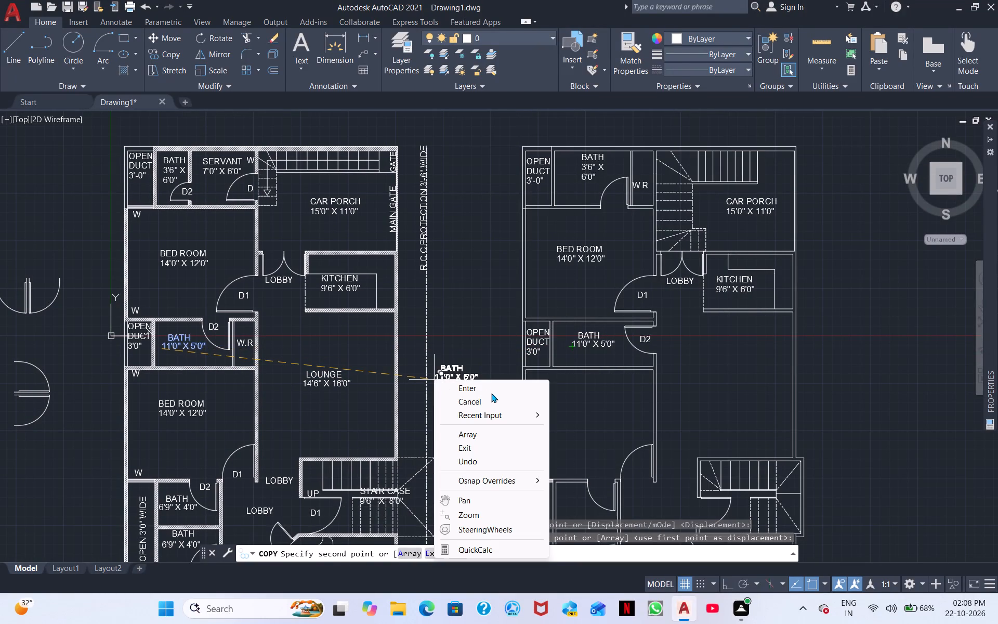
left_click(489, 400)
Copy the LOUNGE 14'6" X 16'0" label from the labelled plan into the second plan's space below the kitchen.
middle_click_drag(484, 401, 526, 373)
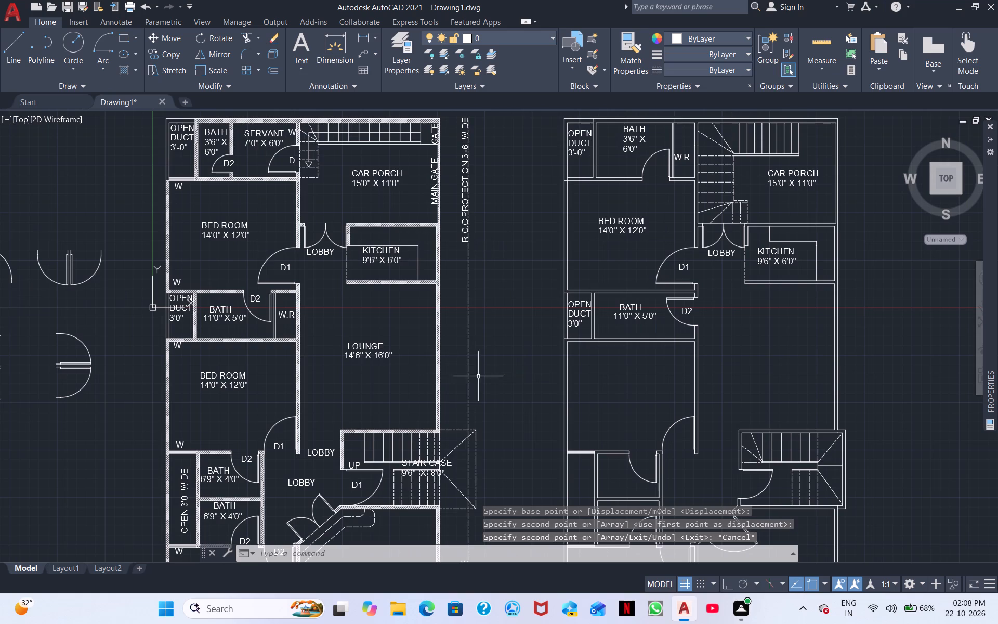
left_click(402, 374)
left_click(369, 355)
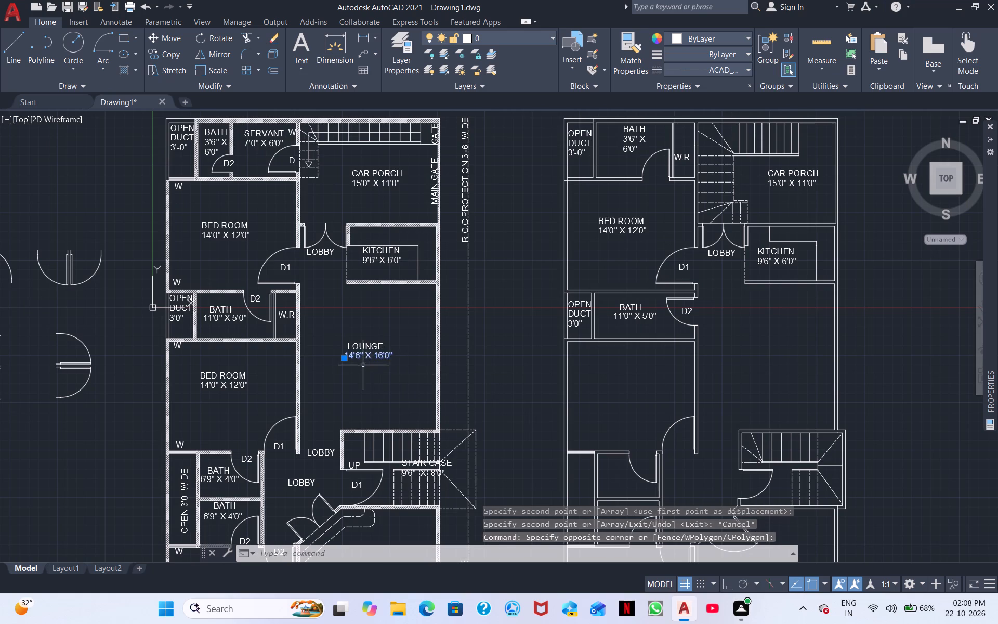
left_click(382, 347)
right_click(372, 385)
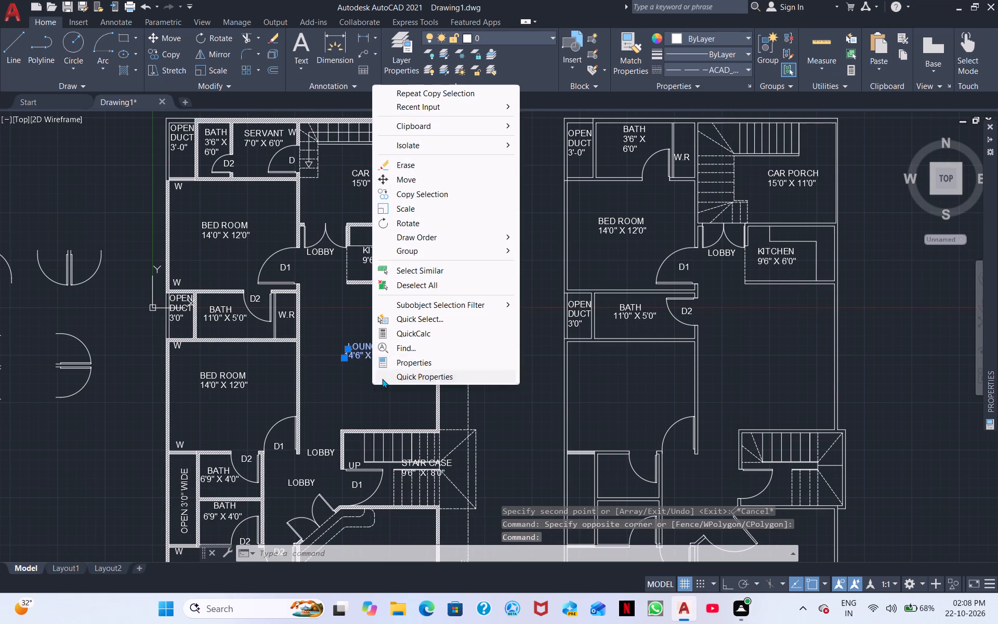
left_click(415, 193)
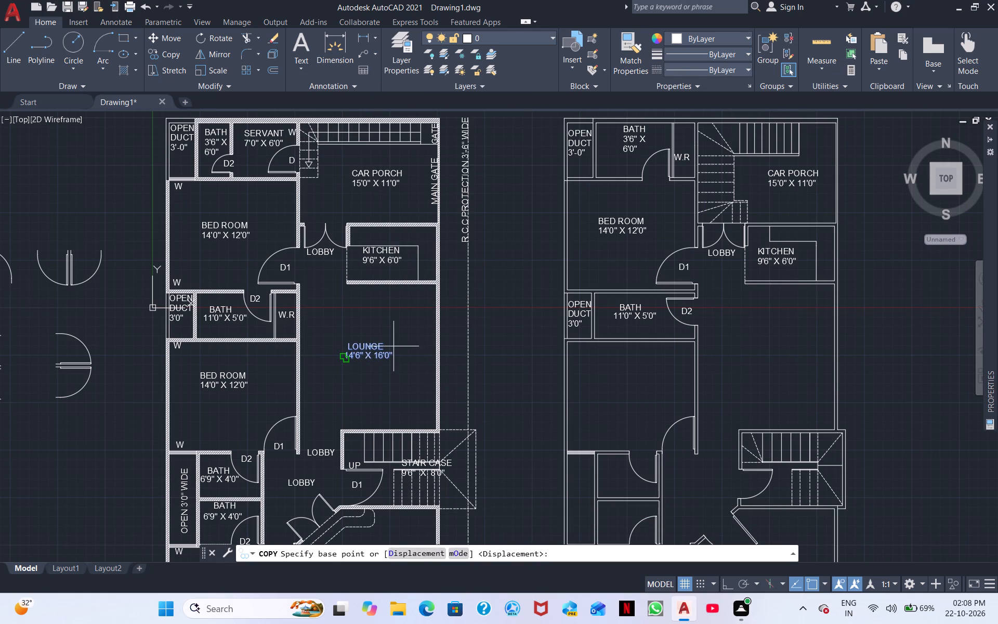
left_click(393, 349)
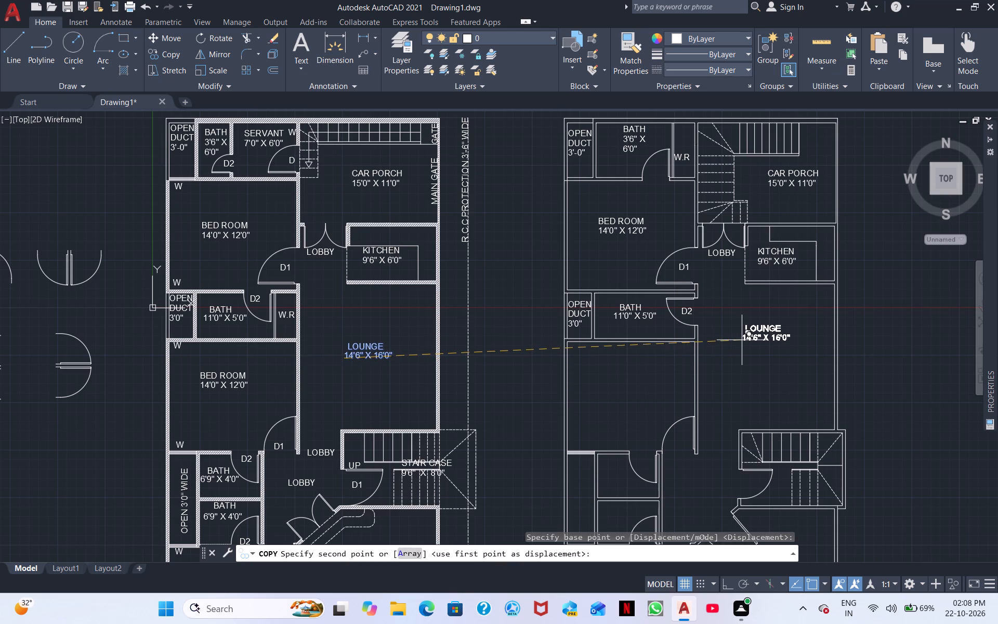
left_click(742, 346)
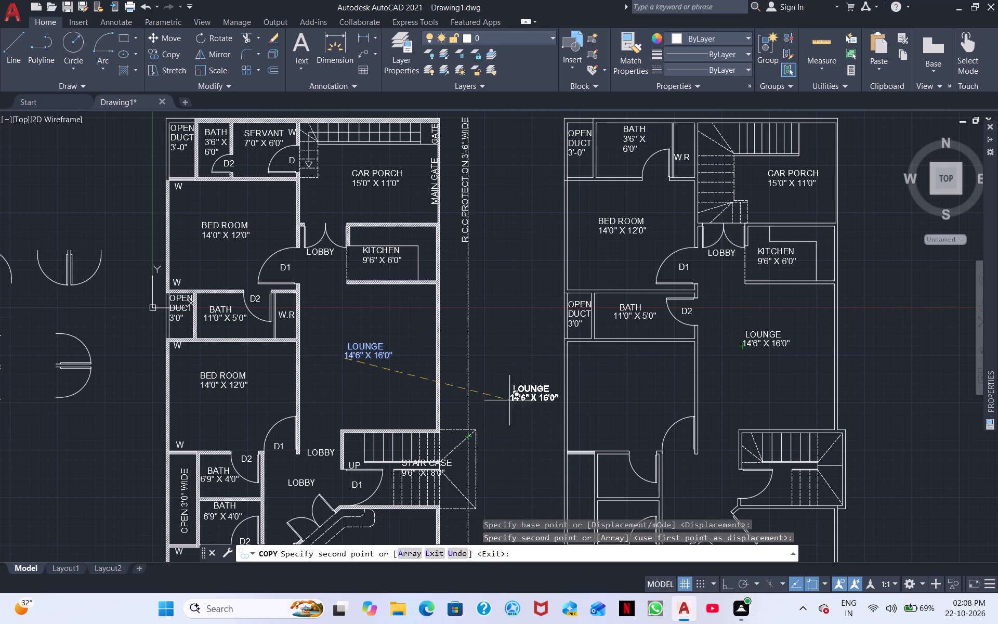
right_click(522, 398)
left_click(564, 415)
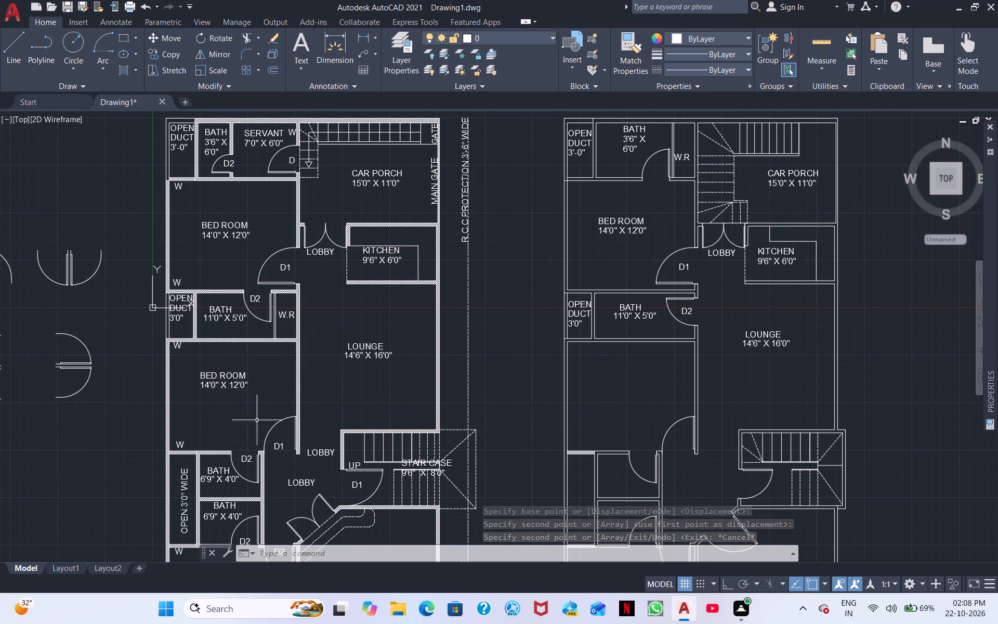
Copy the labelled plan's middle BED ROOM 14'0" X 12'0" label into the room below the 11'0" X 5'0" bath in the second plan.
scroll(436, 309, "down", 1)
middle_click_drag(466, 356, 540, 317)
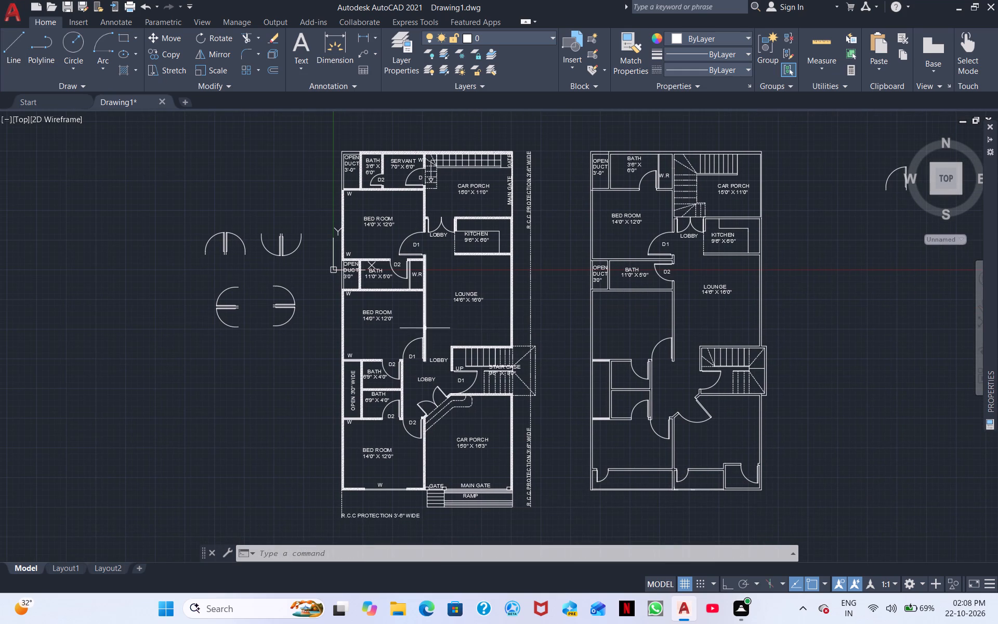
scroll(389, 330, "up", 1)
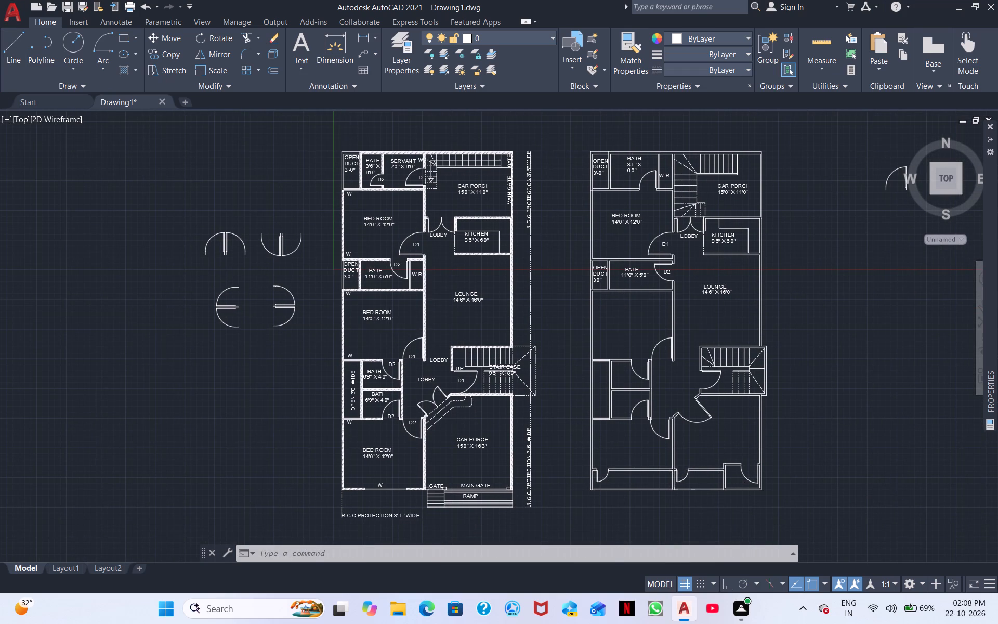
left_click(390, 330)
left_click(351, 296)
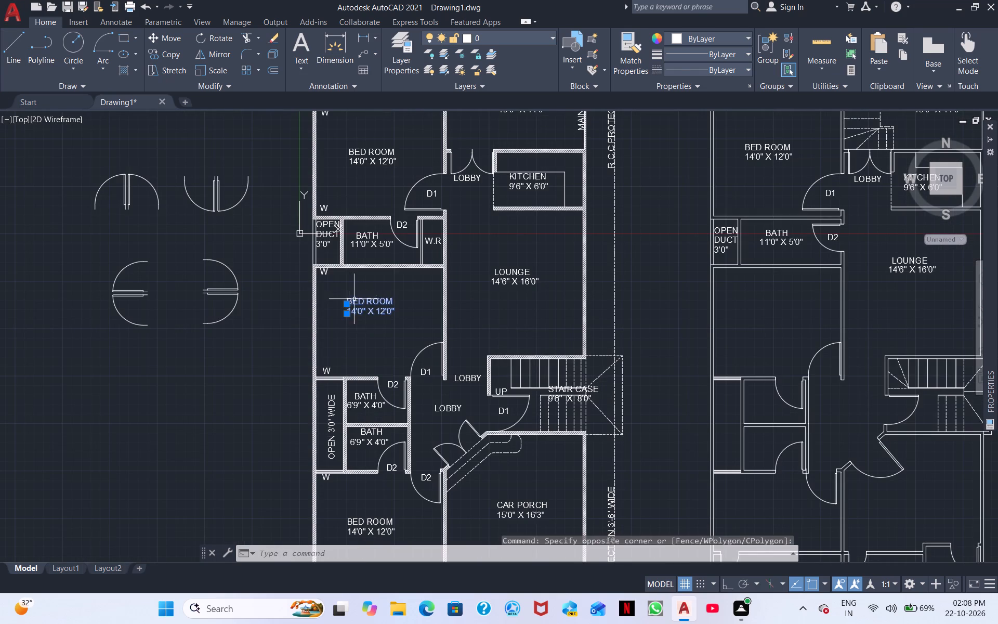
right_click(367, 340)
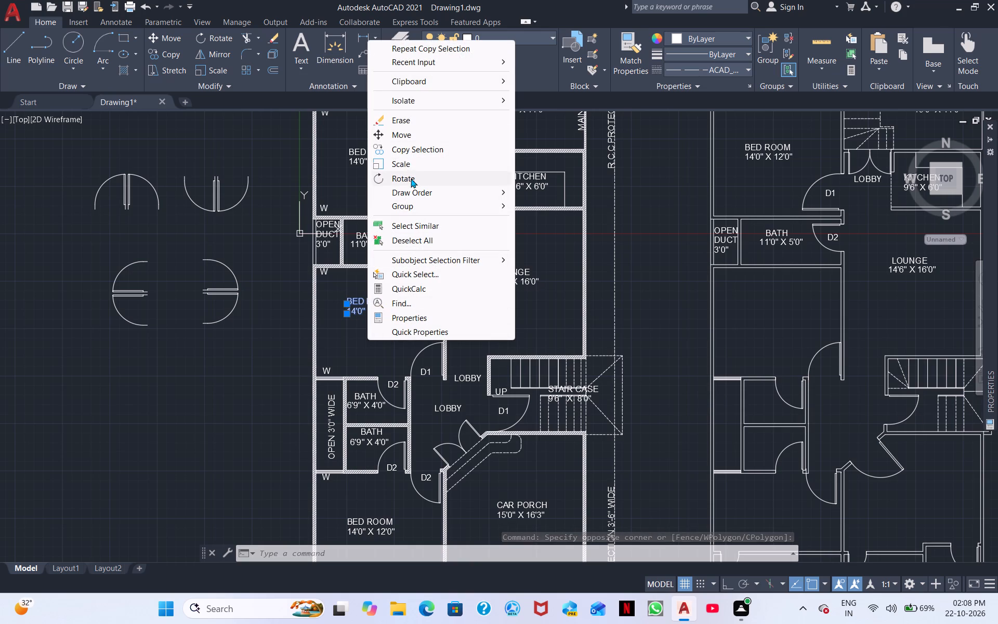
left_click(423, 149)
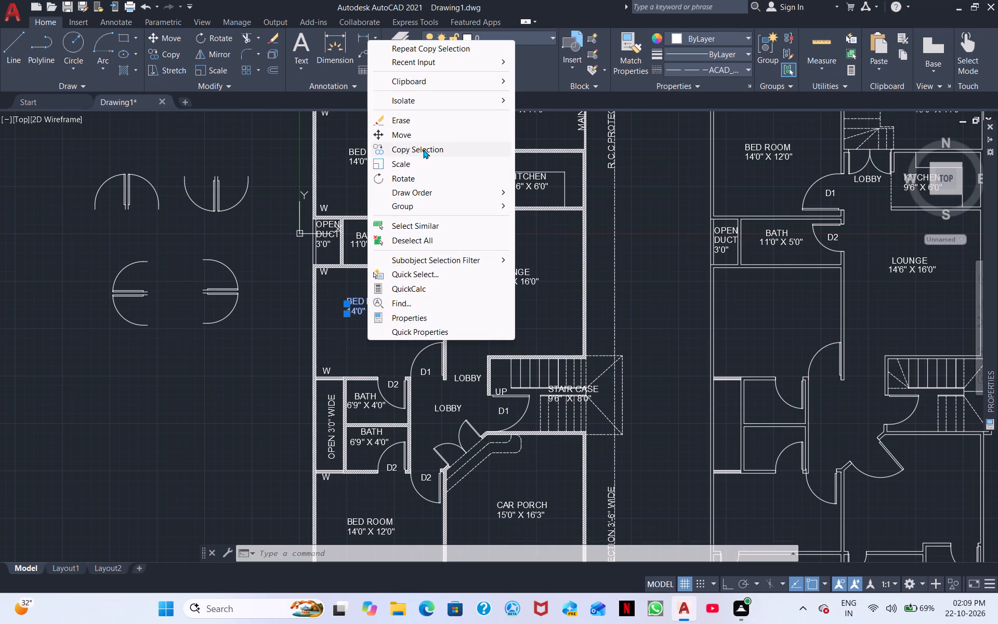
left_click(394, 311)
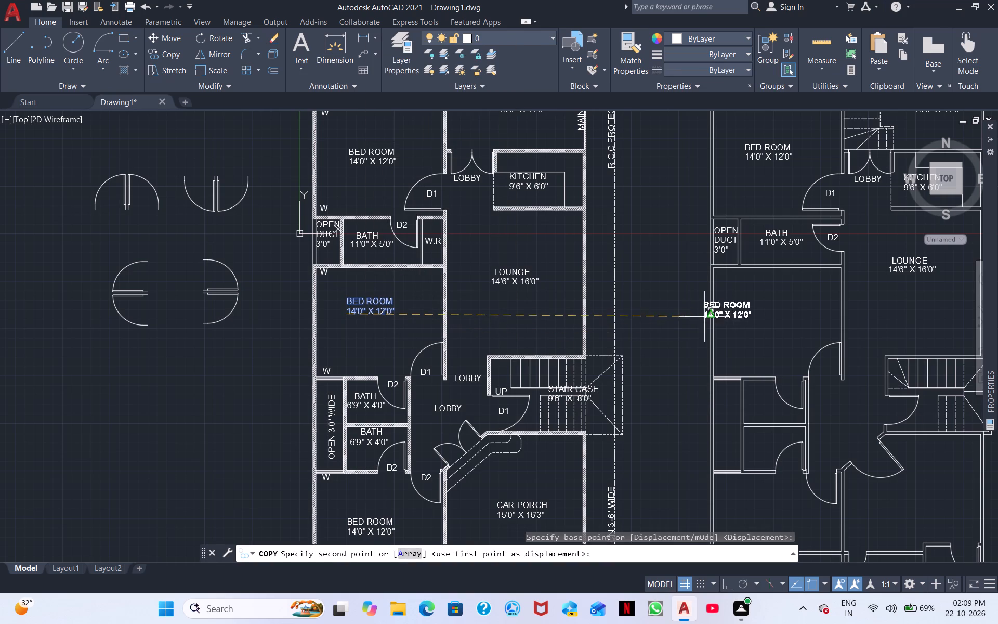
left_click(748, 330)
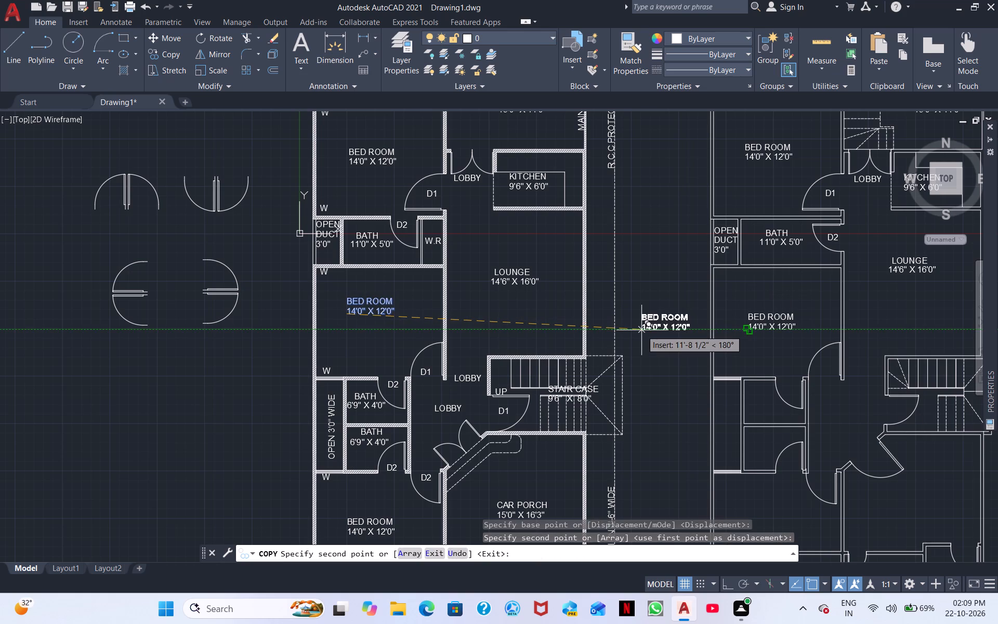
right_click(641, 330)
left_click(660, 351)
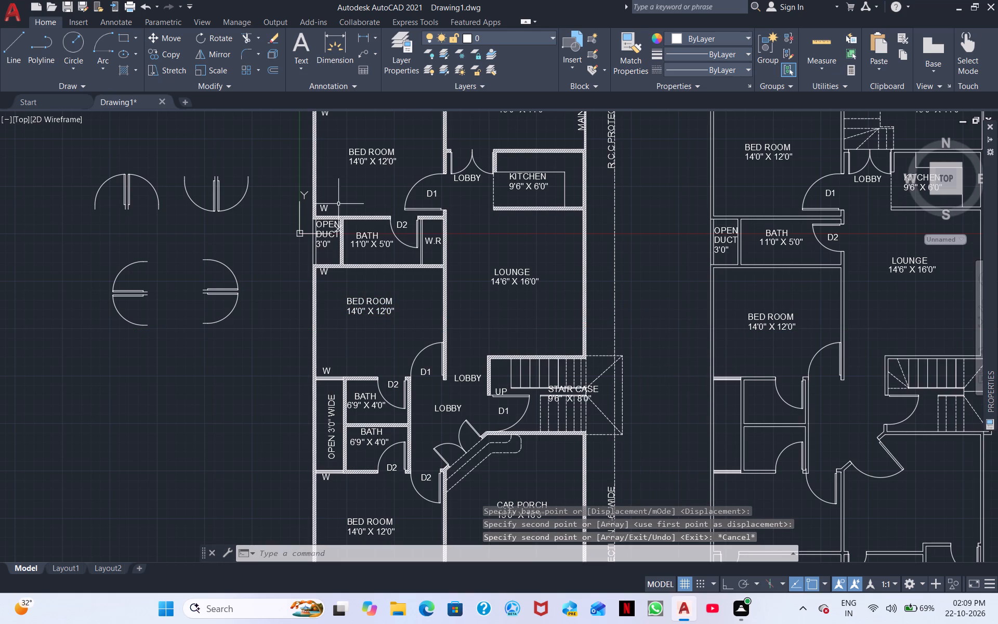
Copy the W label above the labelled plan's open duct to just above and just below the 3'0" open duct in the second plan.
left_click(328, 205)
right_click(360, 208)
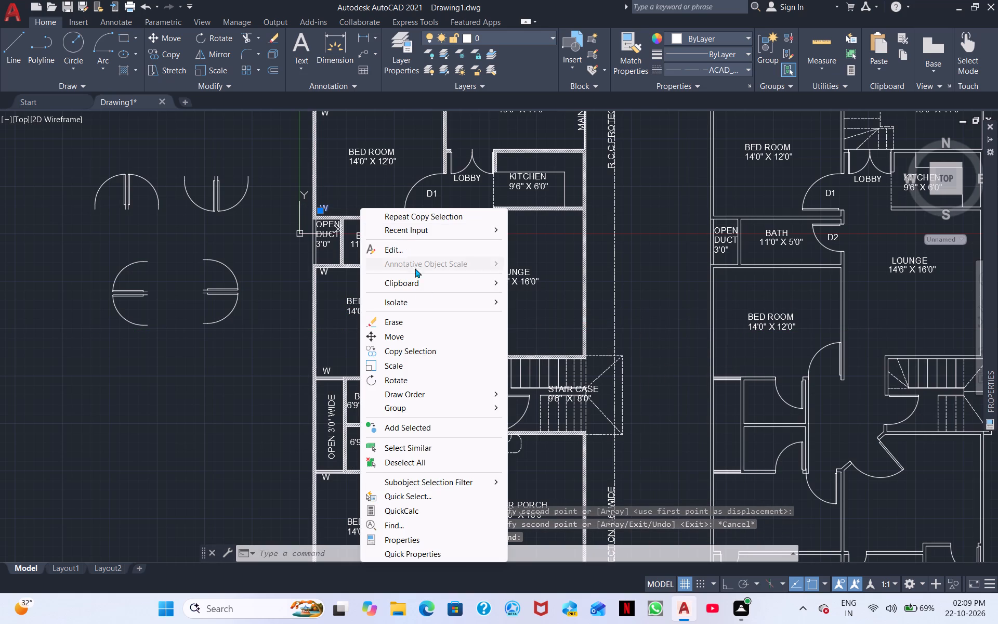
left_click(409, 352)
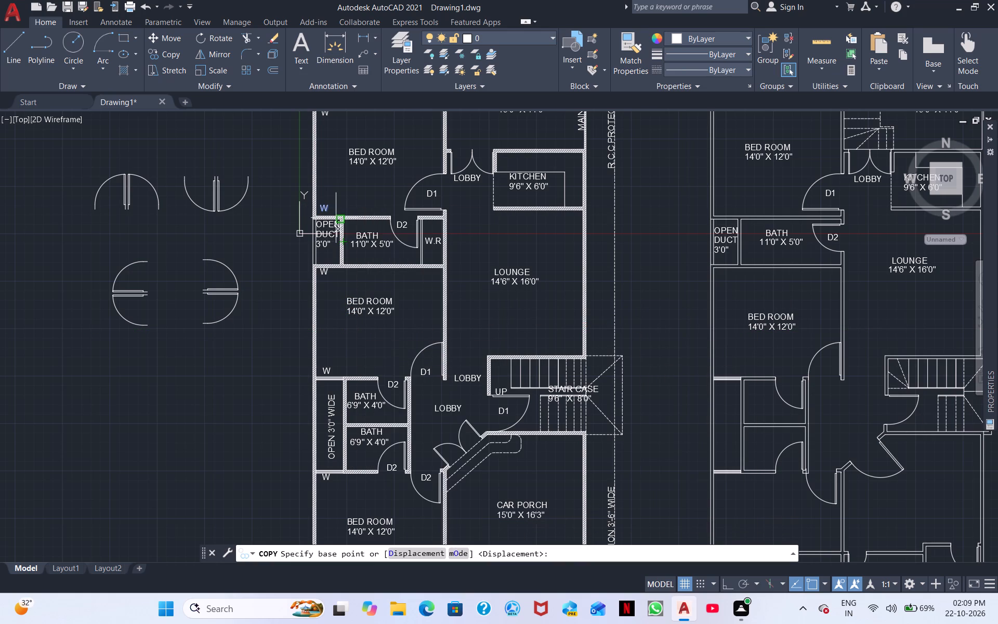
scroll(331, 204, "up", 3)
left_click(322, 213)
scroll(675, 254, "down", 1)
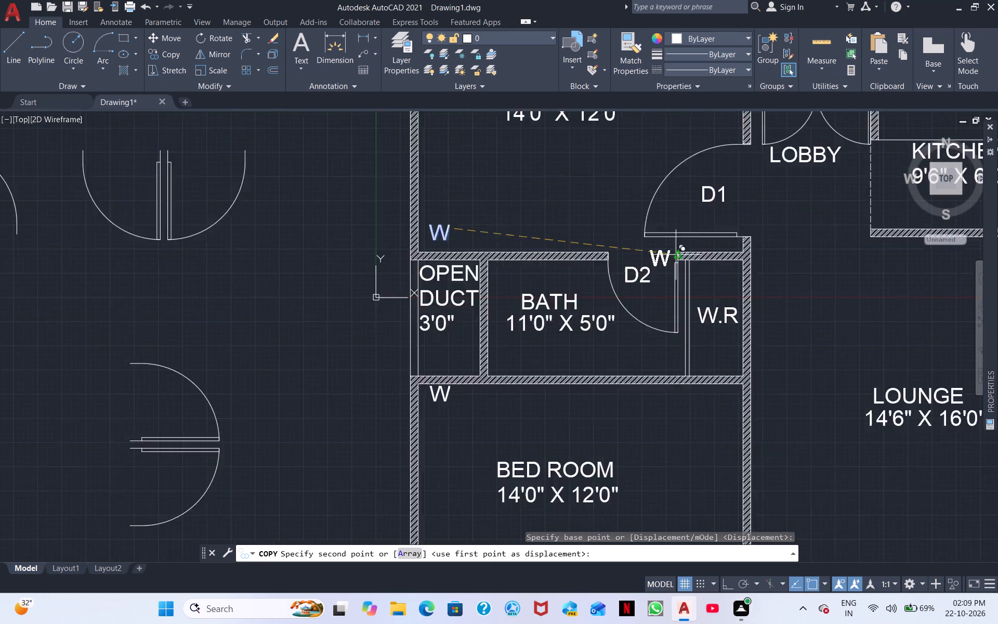
scroll(676, 255, "down", 2)
middle_click_drag(729, 253, 448, 245)
scroll(705, 236, "up", 2)
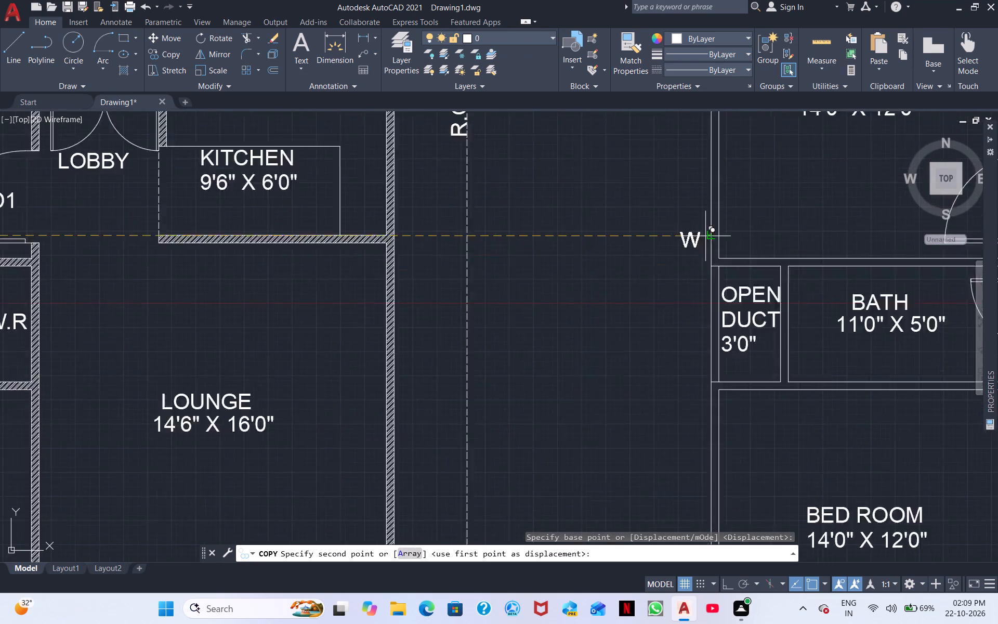
scroll(705, 236, "up", 2)
left_click(830, 251)
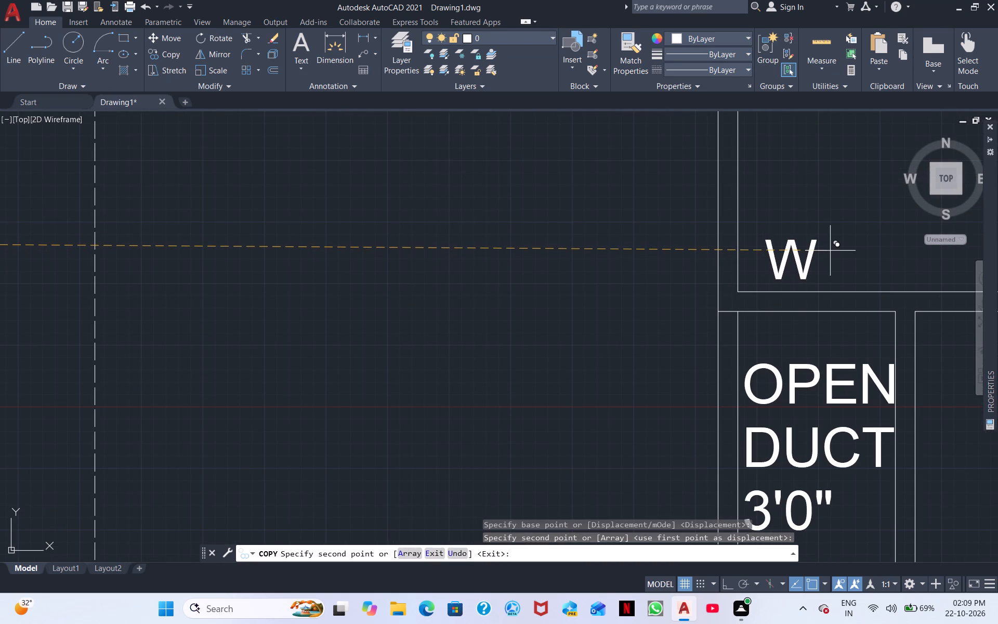
middle_click_drag(833, 330, 883, 161)
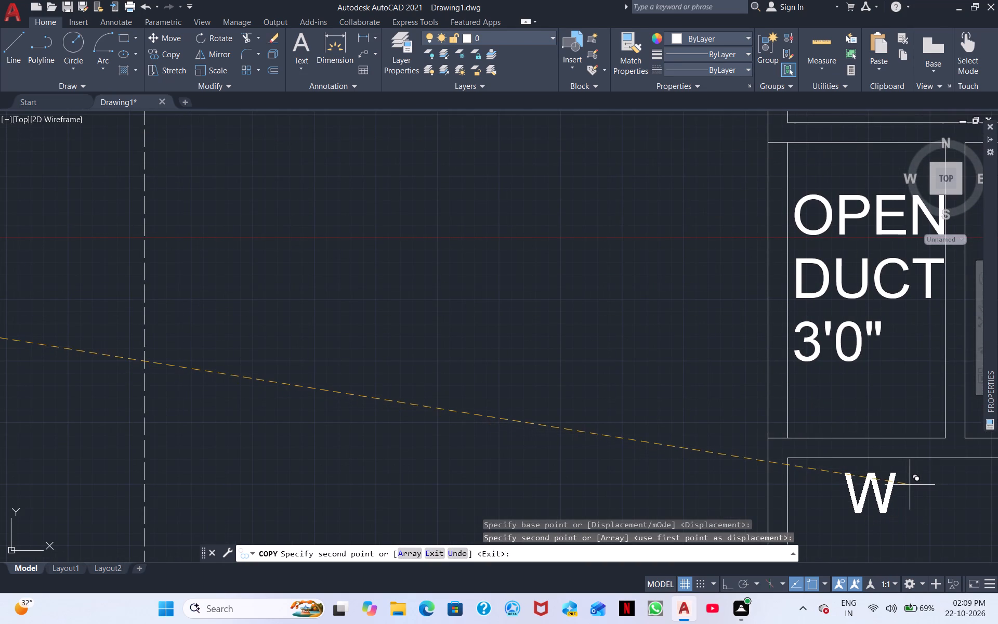
left_click(905, 484)
right_click(573, 432)
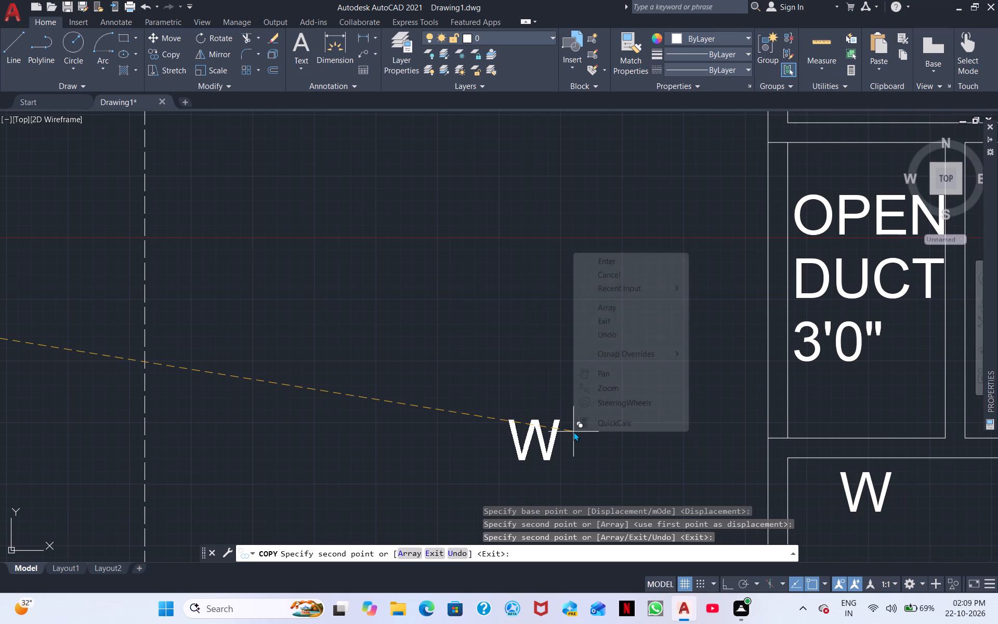
left_click(616, 271)
Copy the two W labels at the ends of the labelled plan's OPEN 3'0" WIDE shaft to the matching windows in the second plan.
scroll(615, 274, "down", 1)
middle_click_drag(655, 307, 553, 179)
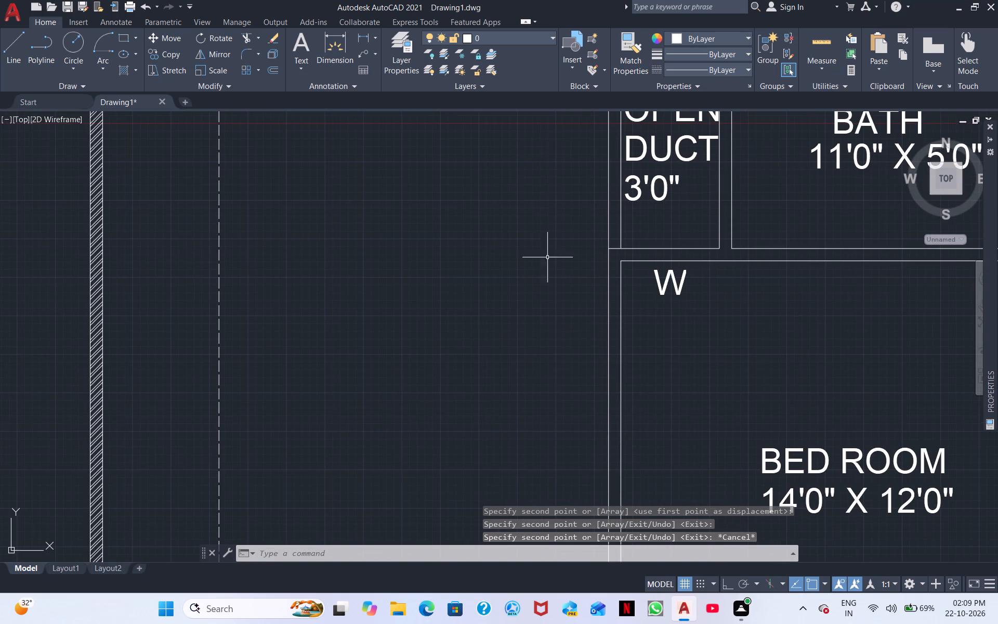
middle_click_drag(621, 357, 627, 248)
scroll(629, 303, "down", 1)
scroll(719, 393, "down", 1)
middle_click_drag(719, 413, 677, 283)
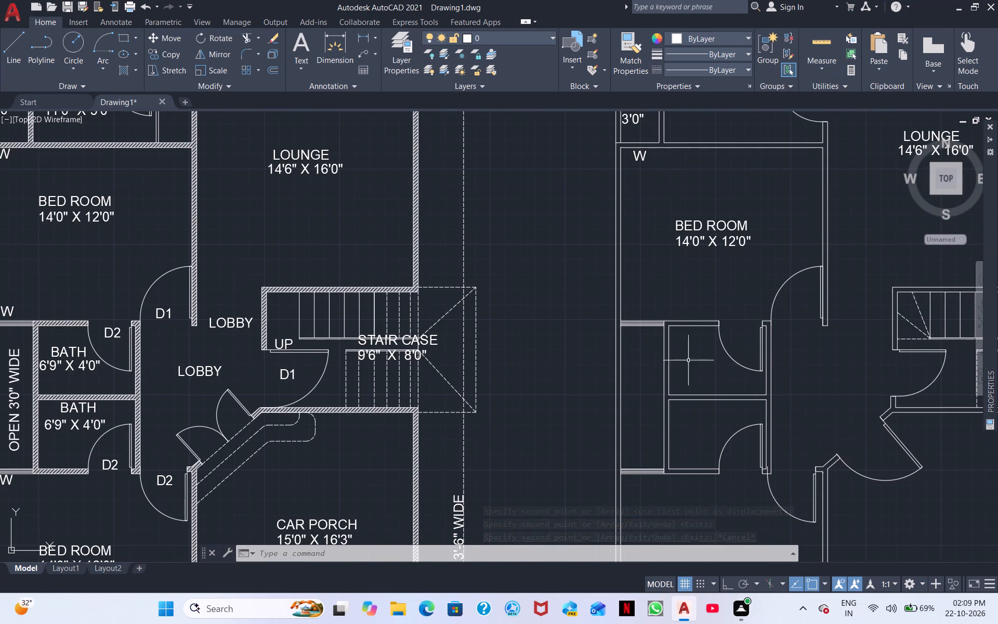
scroll(654, 369, "down", 1)
middle_click_drag(652, 371, 739, 259)
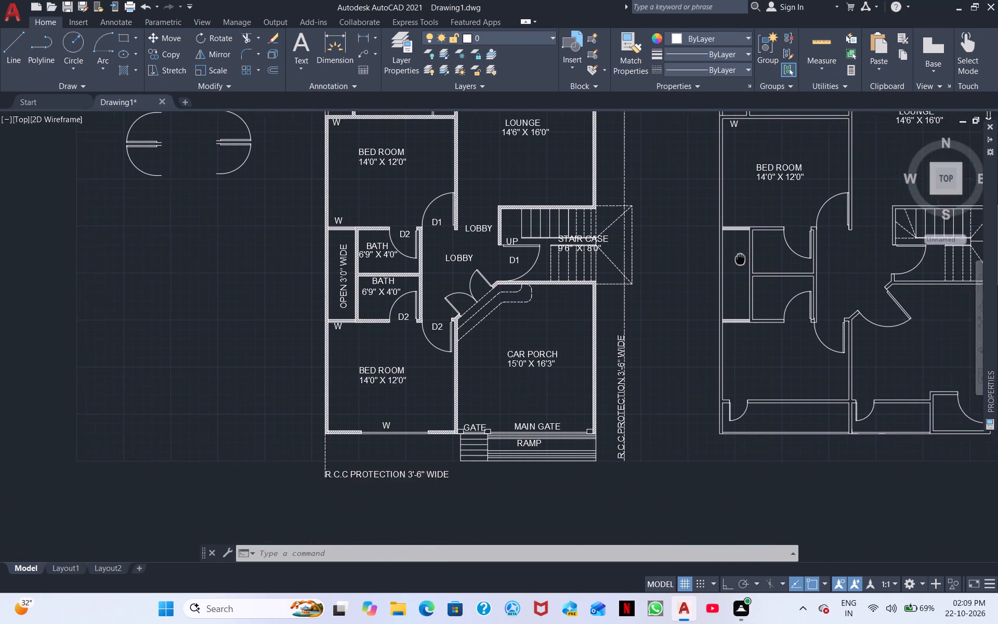
middle_click_drag(739, 259, 721, 270)
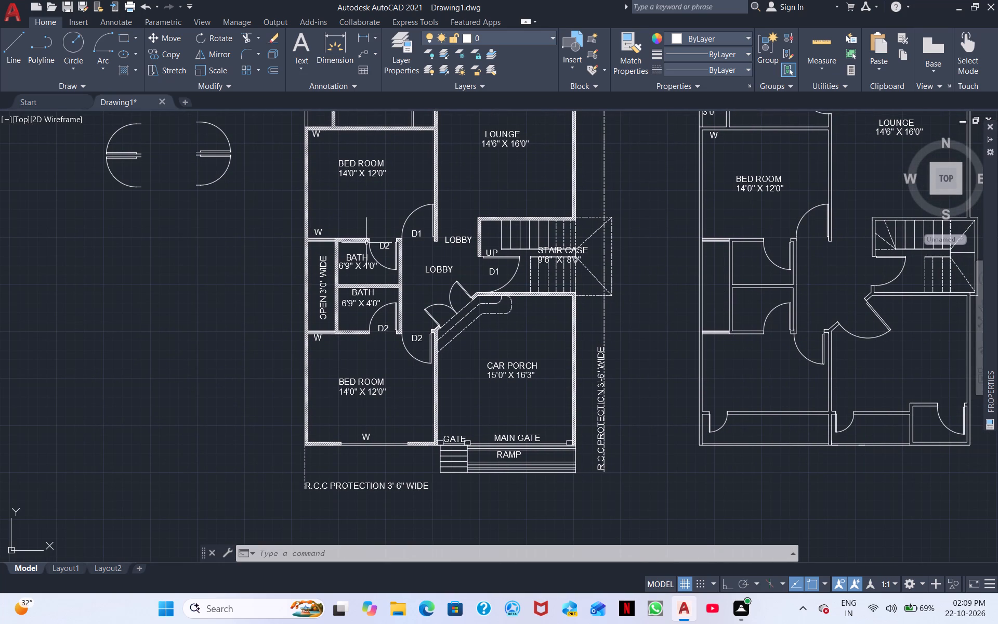
left_click(320, 234)
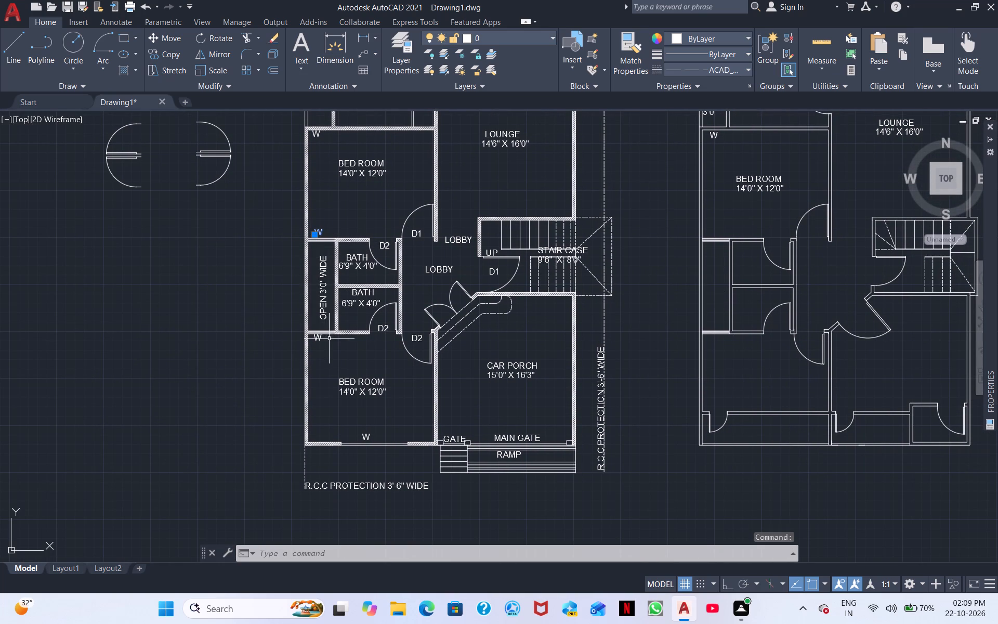
left_click(316, 341)
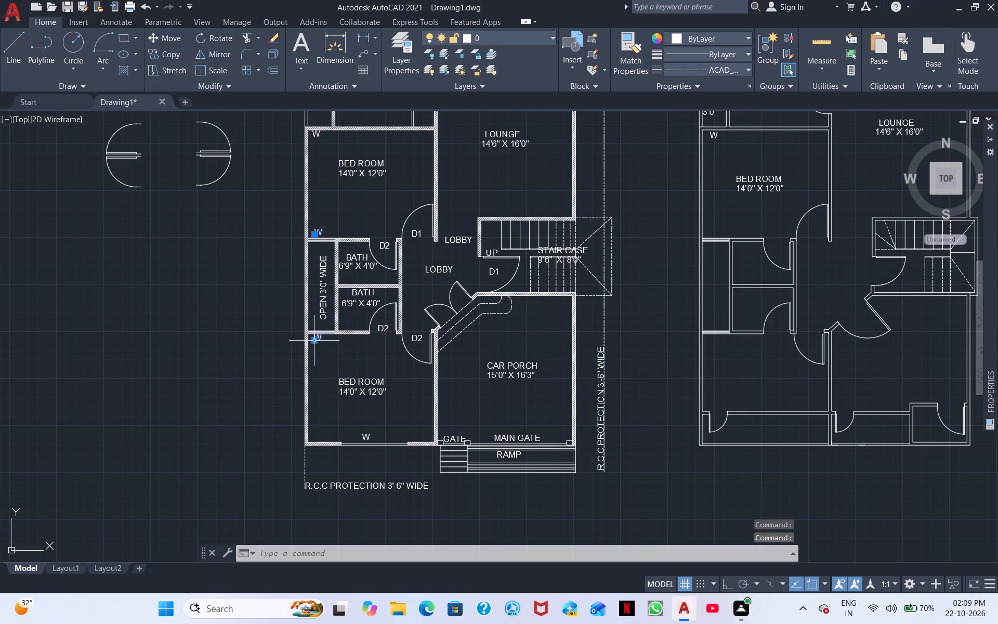
right_click(338, 362)
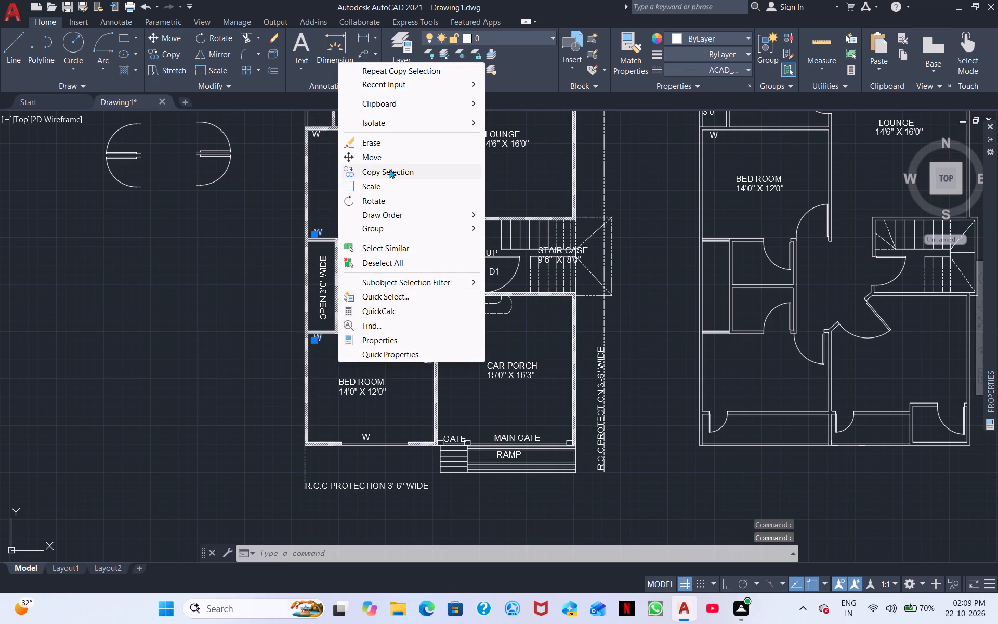
left_click(389, 169)
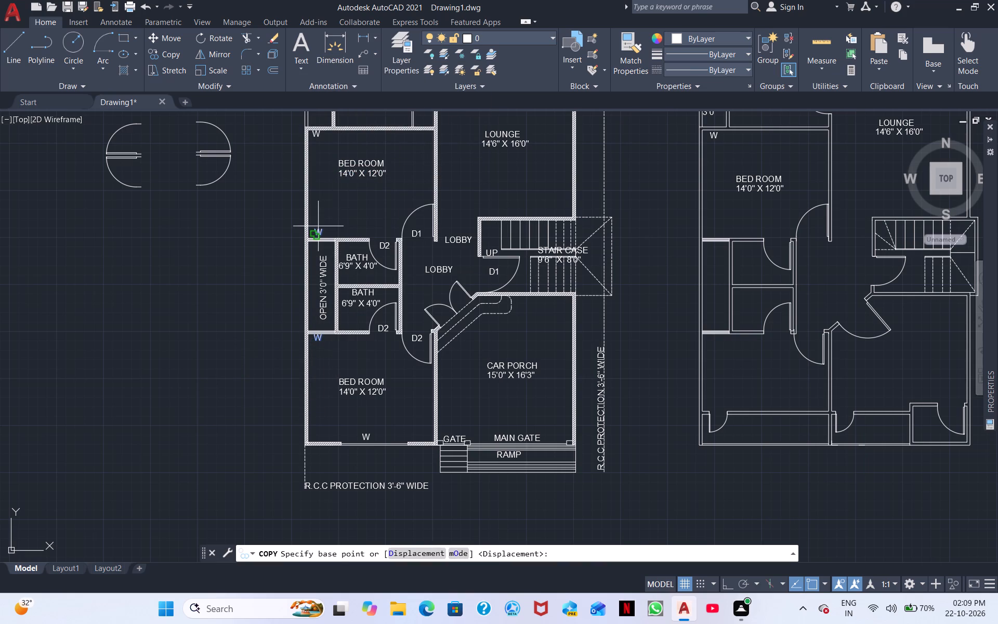
scroll(318, 226, "up", 3)
left_click(333, 239)
scroll(549, 303, "down", 2)
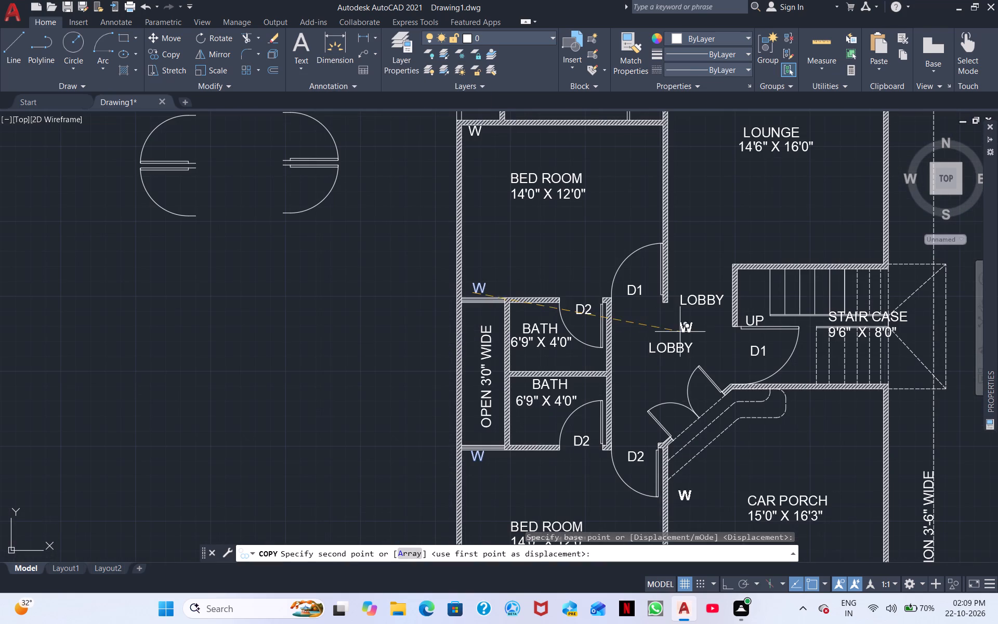
middle_click_drag(852, 331, 567, 297)
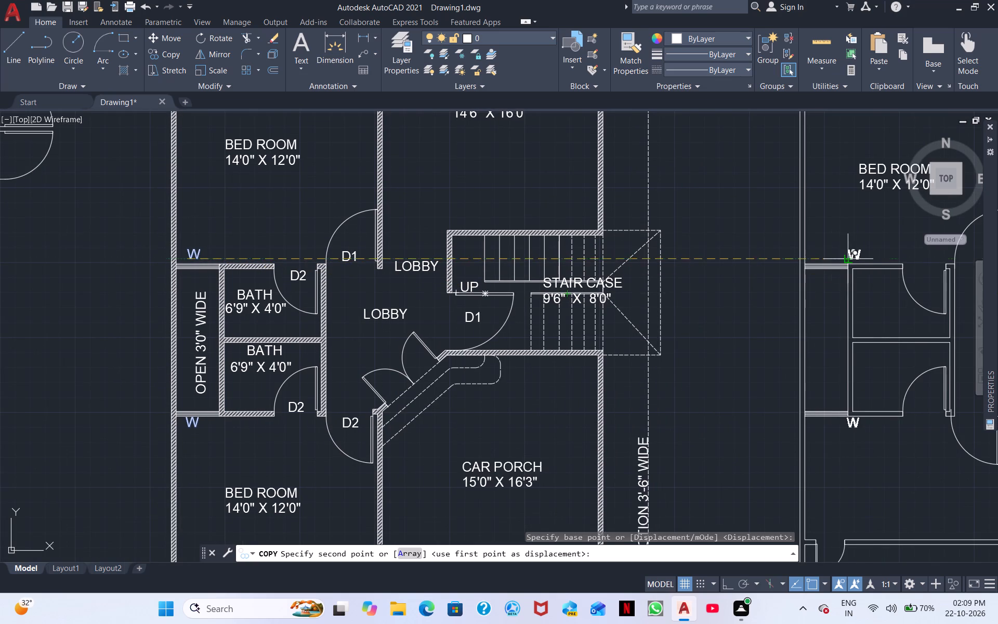
scroll(824, 252, "up", 3)
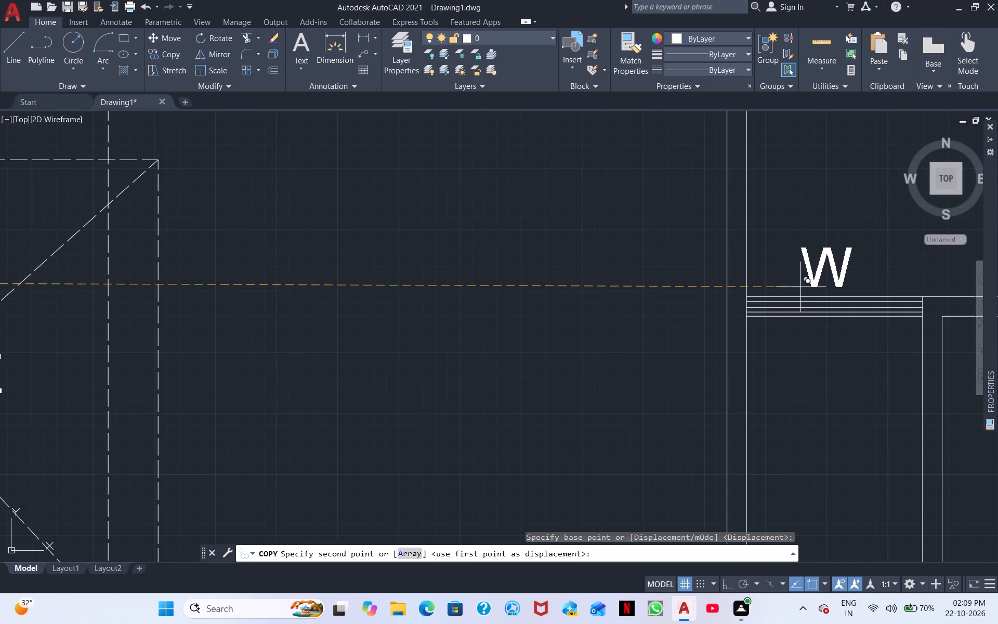
left_click(799, 289)
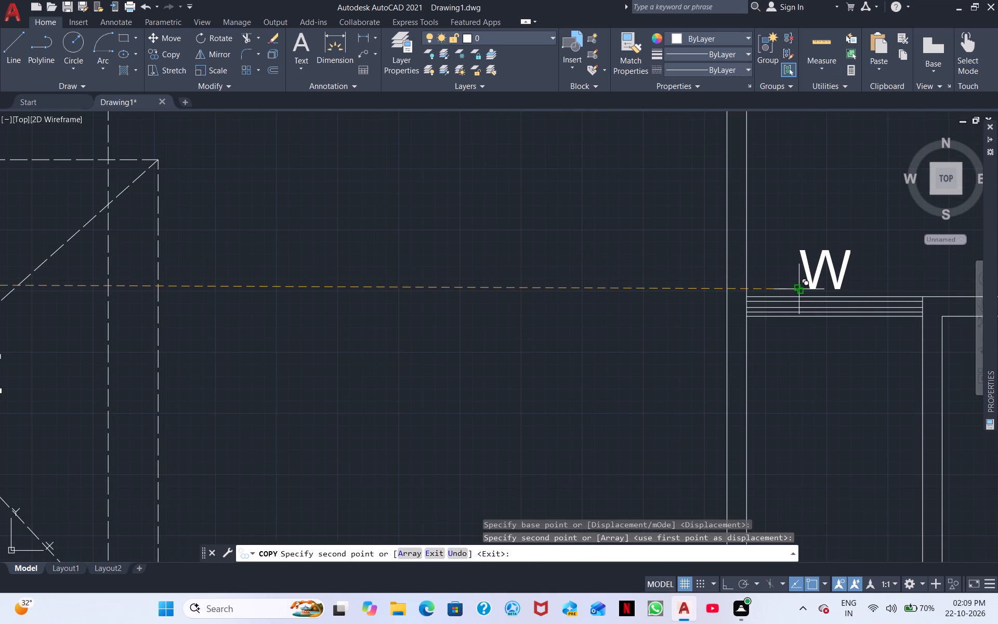
left_click(799, 289)
scroll(795, 395, "down", 3)
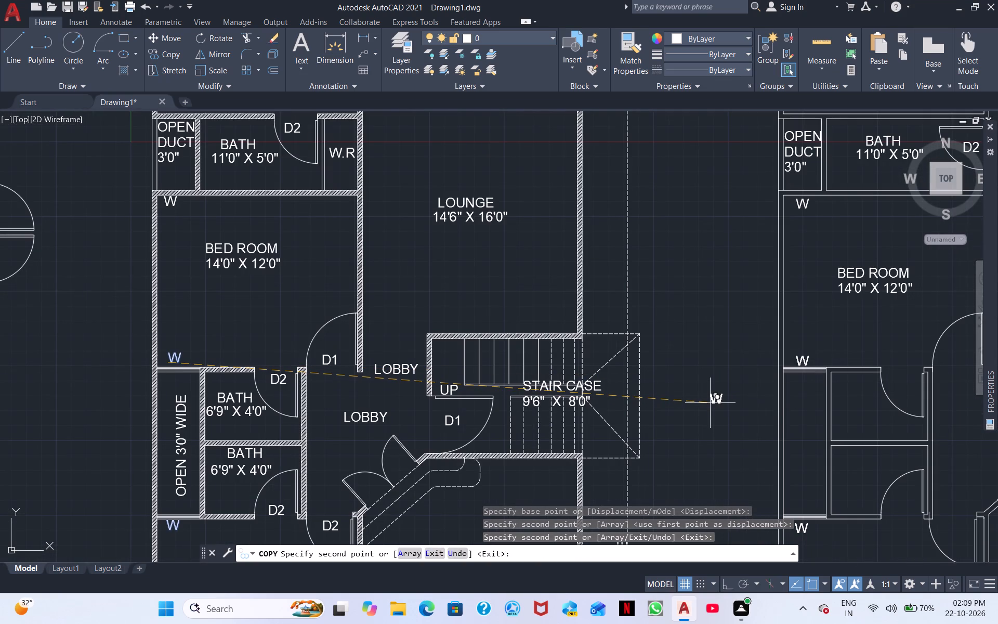
right_click(710, 403)
left_click(759, 423)
Copy both BATH 6'9" X 4'0" labels, their nearby D1 and three D2 door labels, and the upper LOBBY label to matching spots in the second plan.
scroll(760, 423, "down", 1)
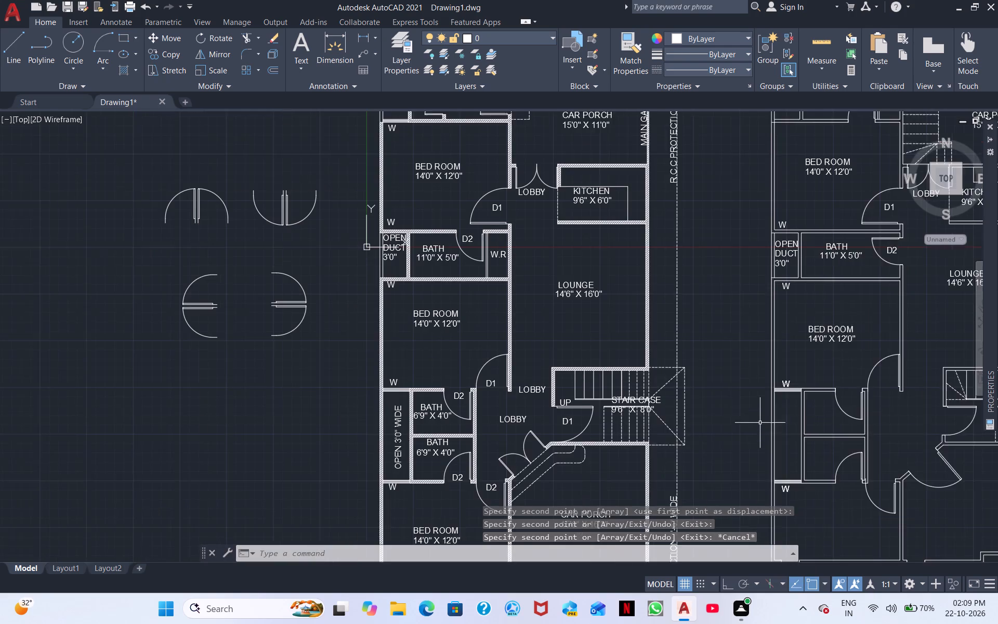
middle_click_drag(760, 423, 777, 377)
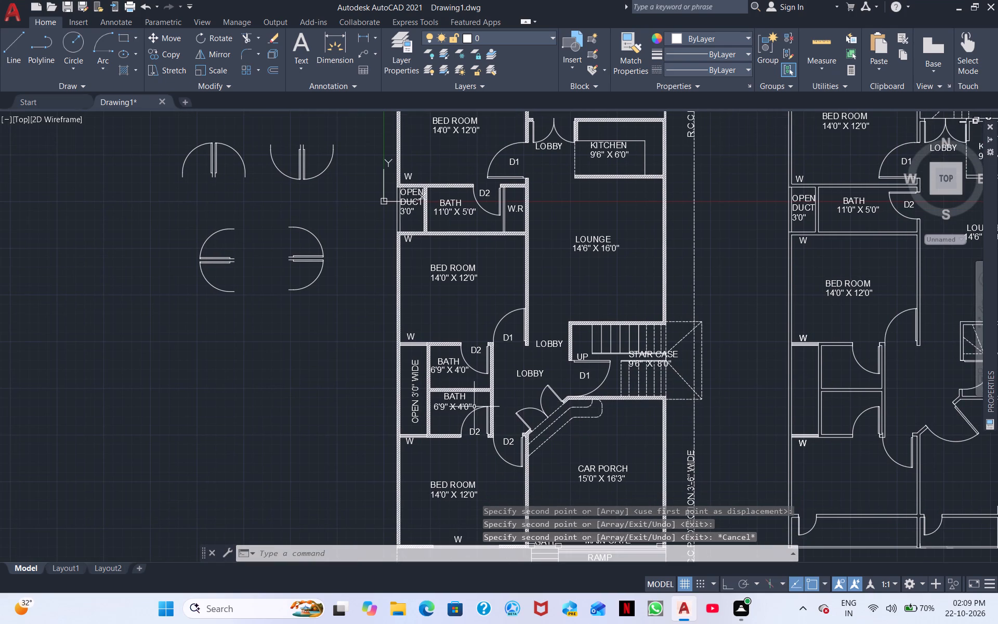
left_click(450, 363)
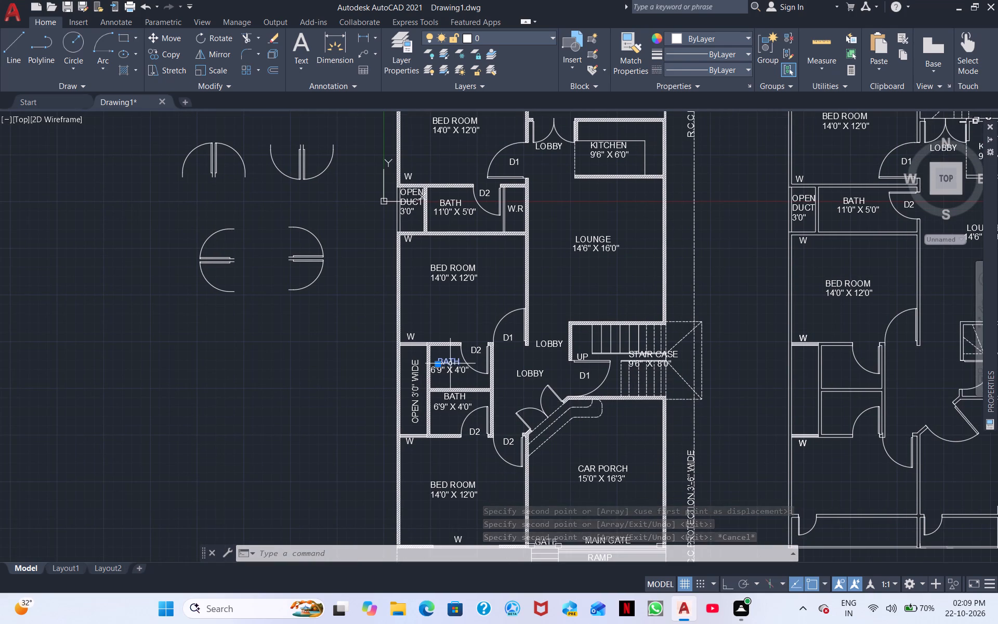
left_click(452, 371)
left_click(453, 397)
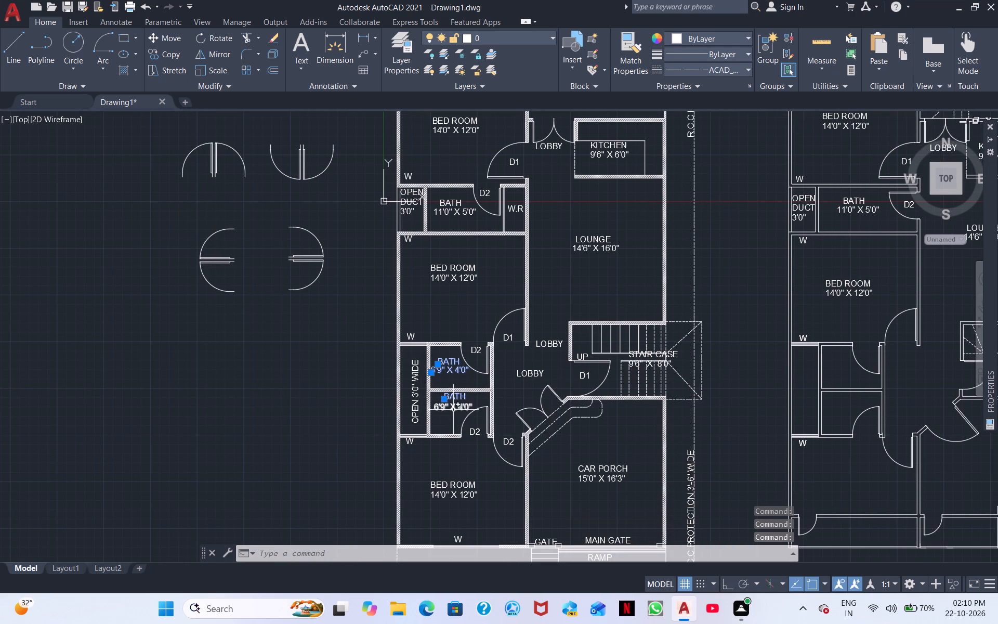
left_click(453, 411)
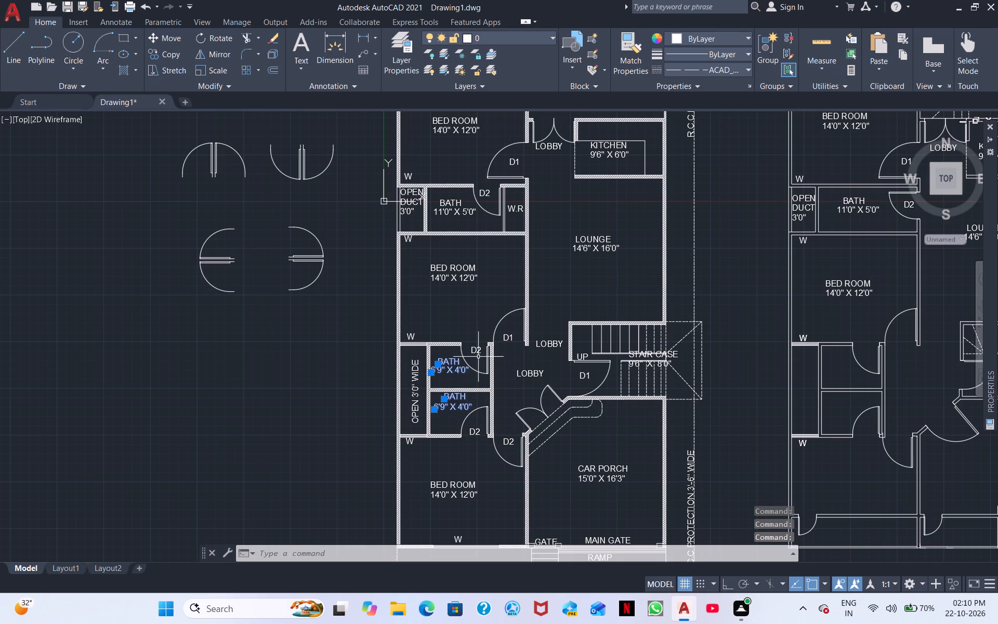
left_click(479, 349)
left_click(475, 434)
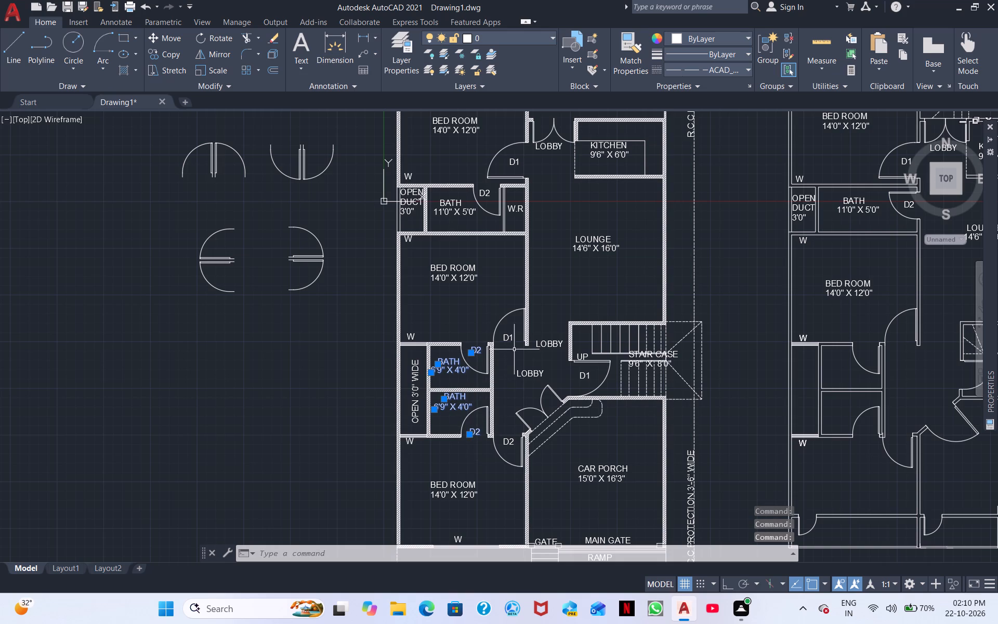
left_click(510, 341)
left_click(554, 344)
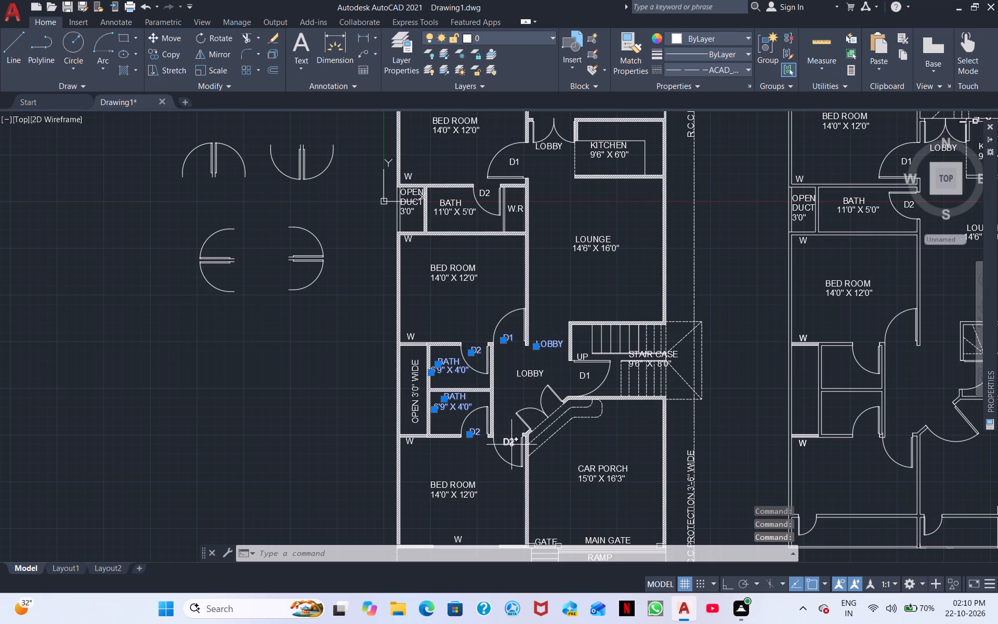
left_click(511, 445)
right_click(577, 460)
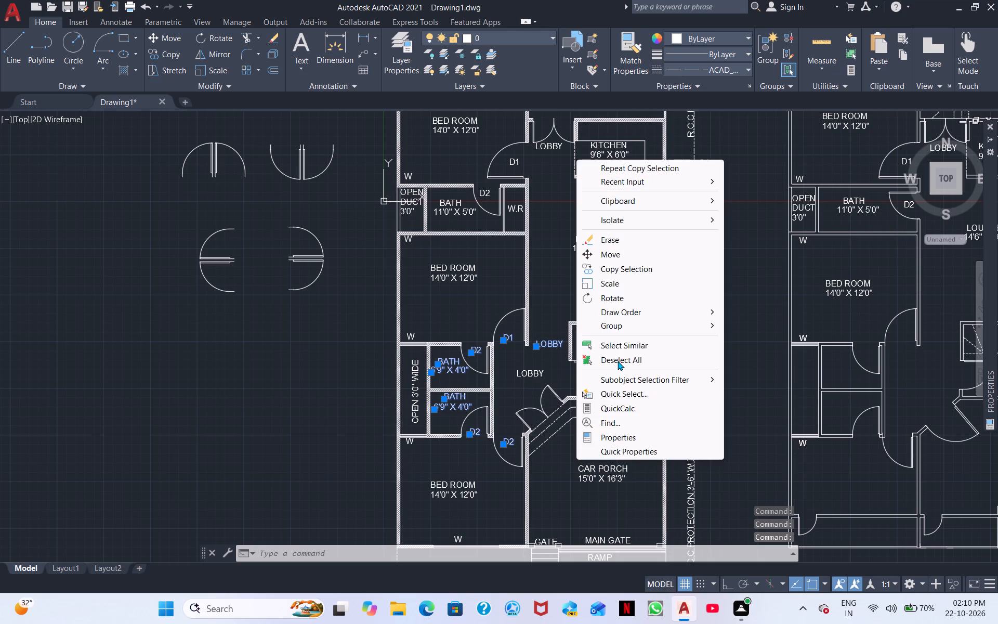
left_click(636, 267)
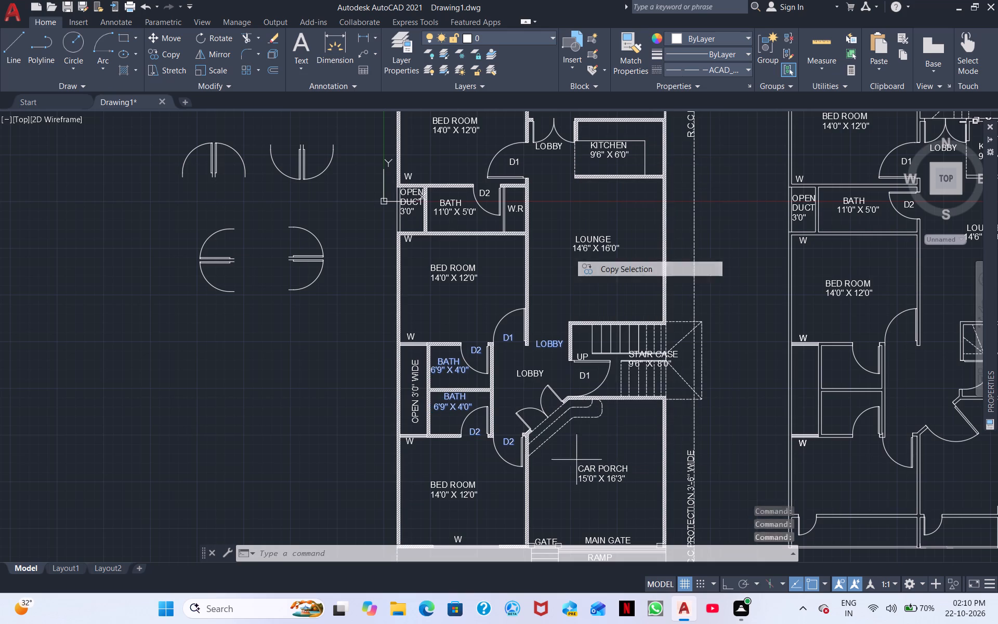
scroll(475, 351, "up", 2)
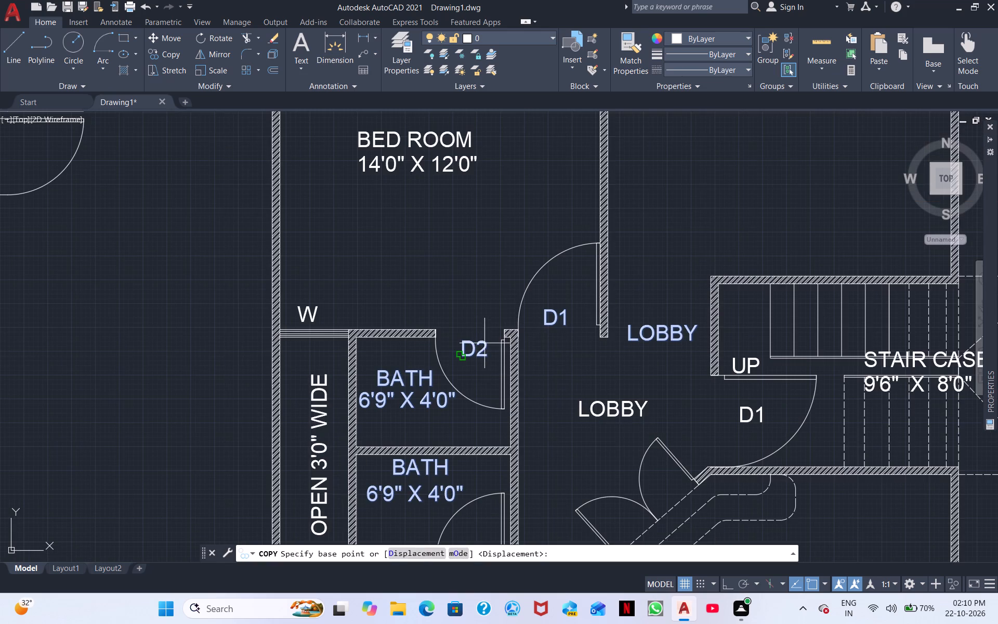
left_click(484, 343)
scroll(738, 361, "down", 1)
middle_click_drag(745, 356, 455, 360)
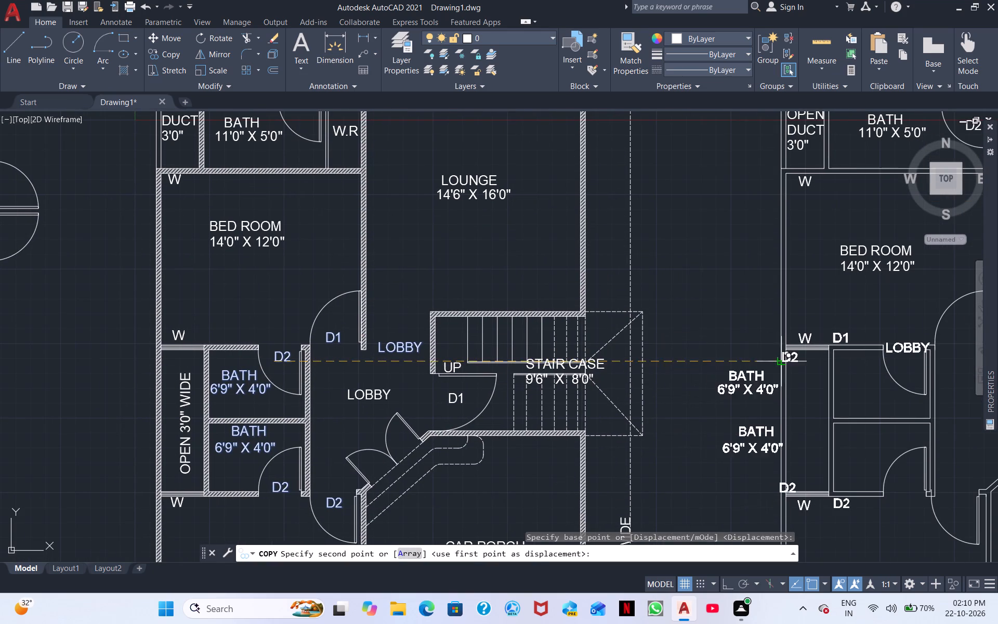
middle_click_drag(748, 374, 554, 358)
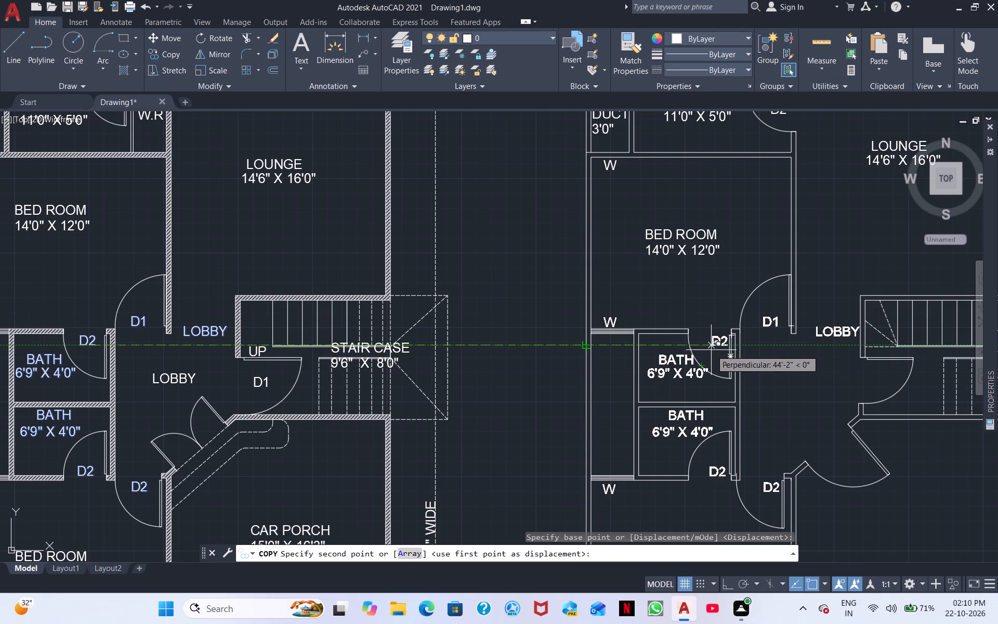
left_click(709, 352)
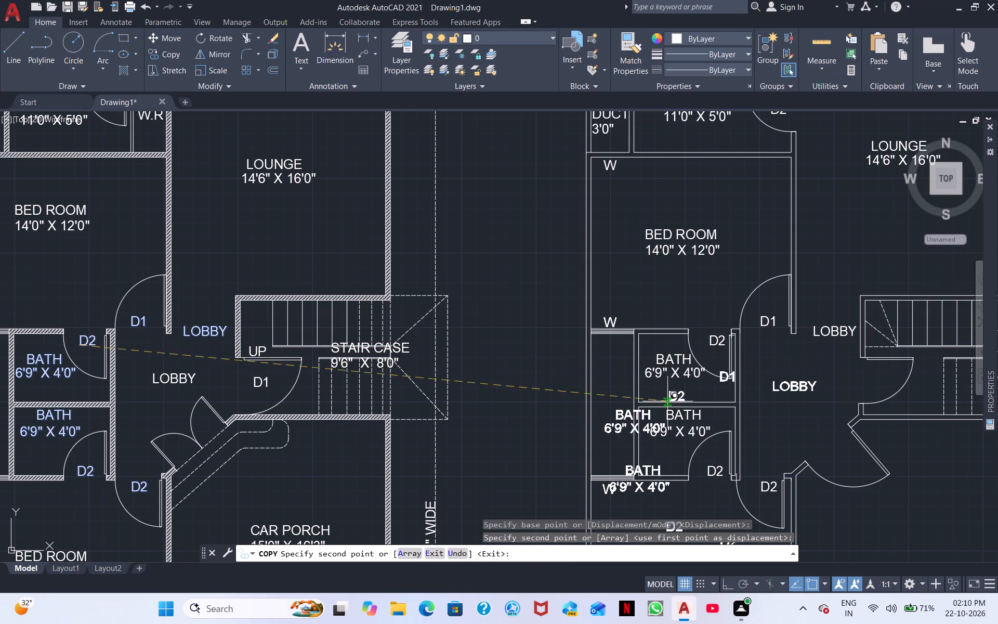
right_click(640, 446)
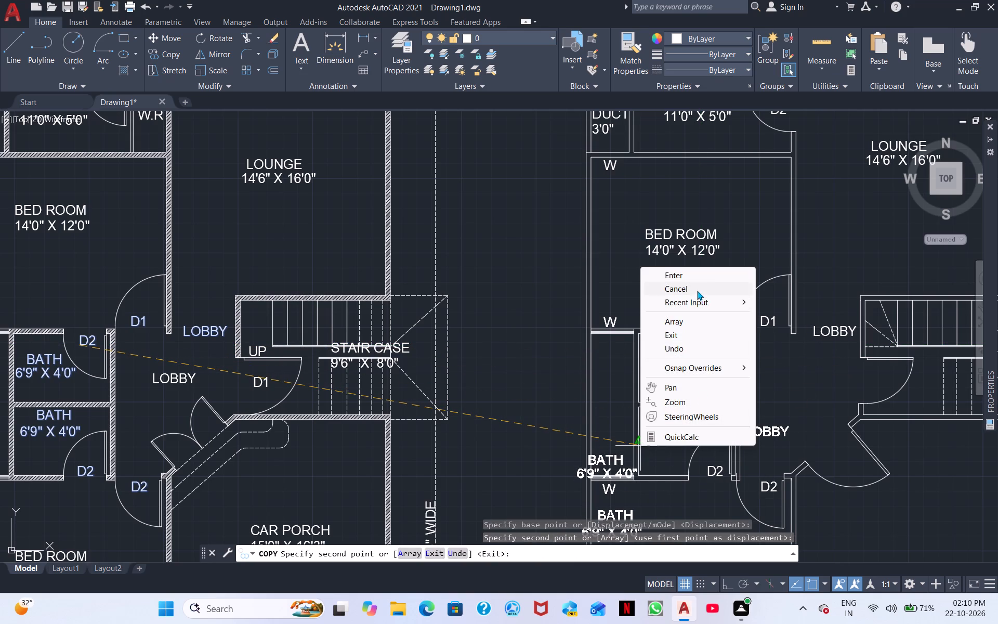
left_click(697, 291)
Copy the vertical OPEN 3'0" WIDE label into the matching shaft beside the two small baths in the second plan.
scroll(699, 343, "down", 1)
middle_click_drag(725, 382, 729, 360)
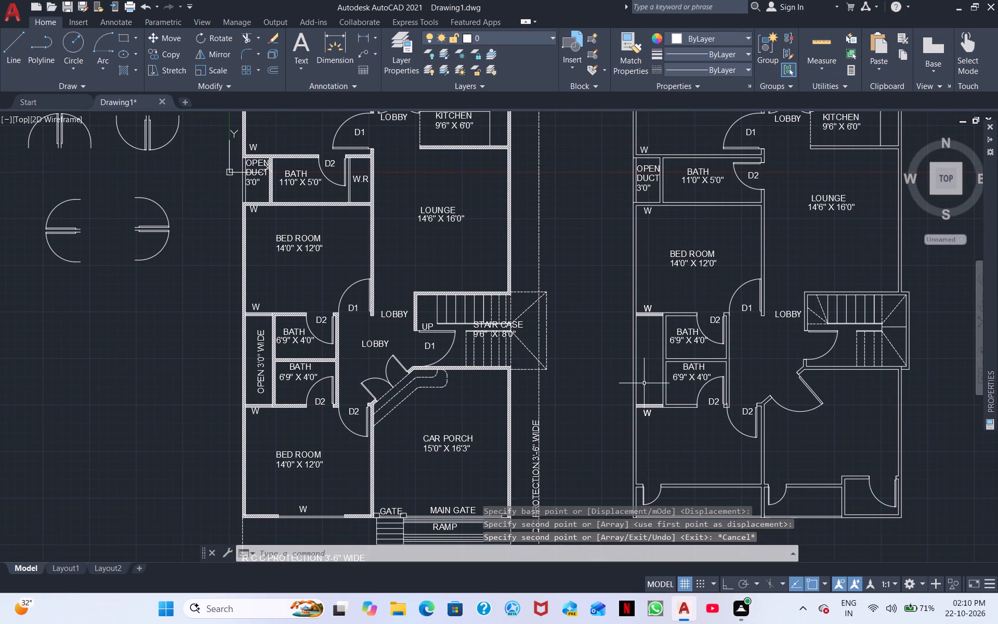
scroll(644, 383, "down", 1)
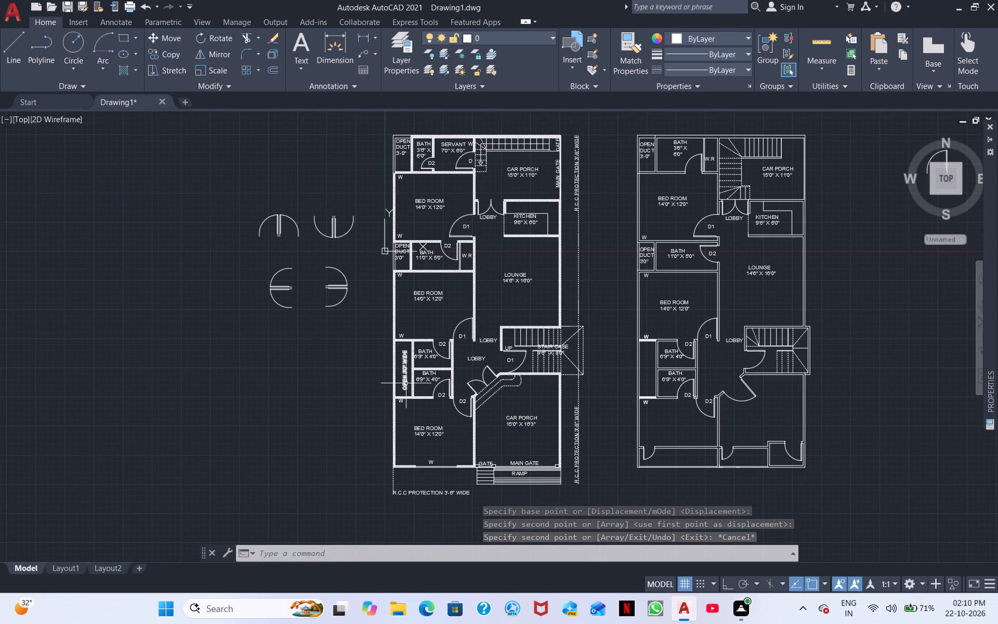
scroll(397, 365, "up", 2)
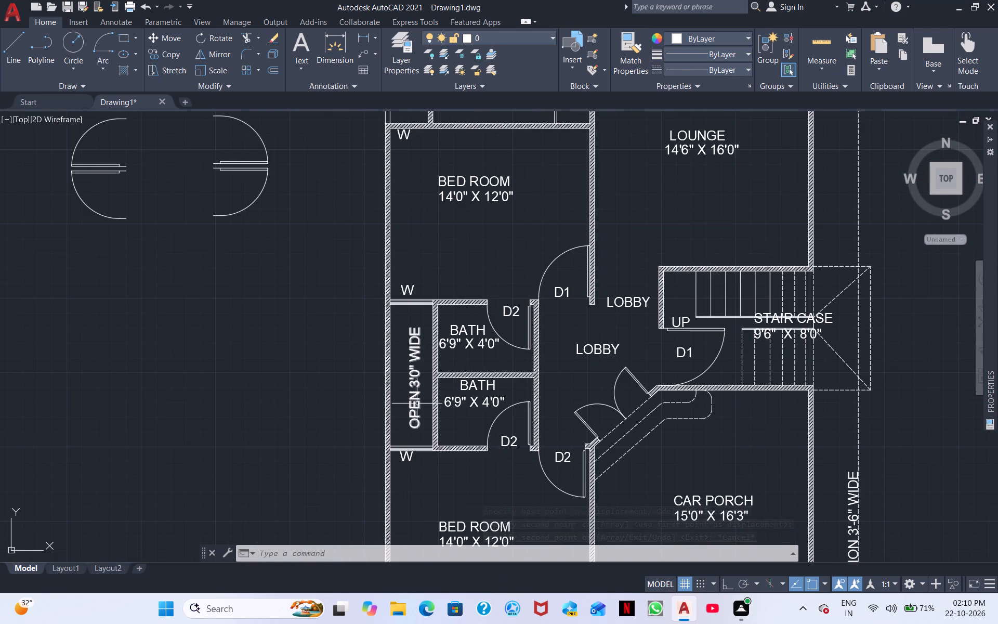
left_click(418, 402)
right_click(431, 378)
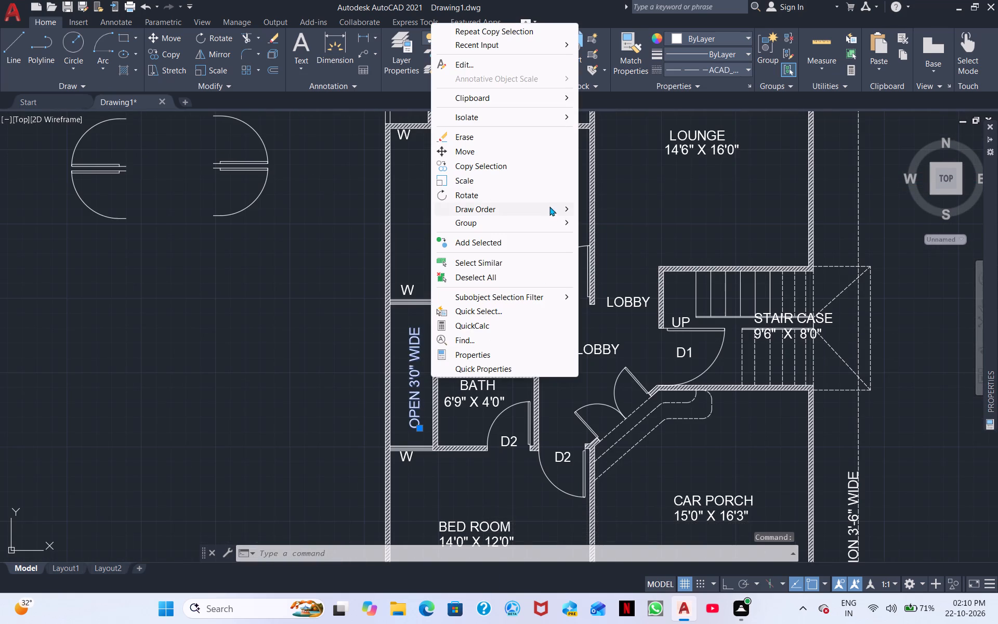
left_click(480, 163)
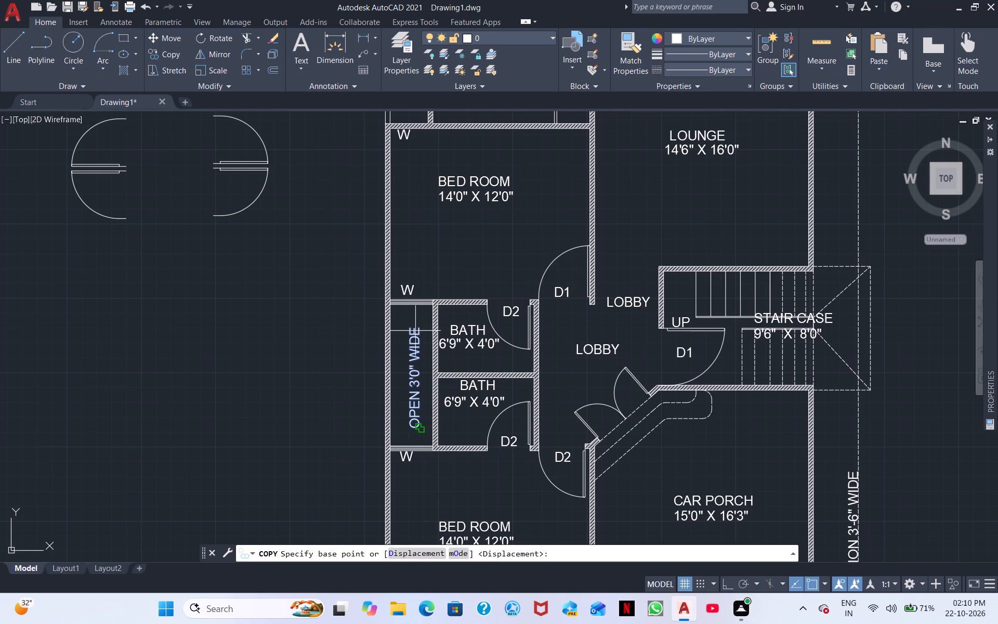
left_click(415, 331)
scroll(674, 374, "down", 1)
middle_click_drag(765, 405, 631, 437)
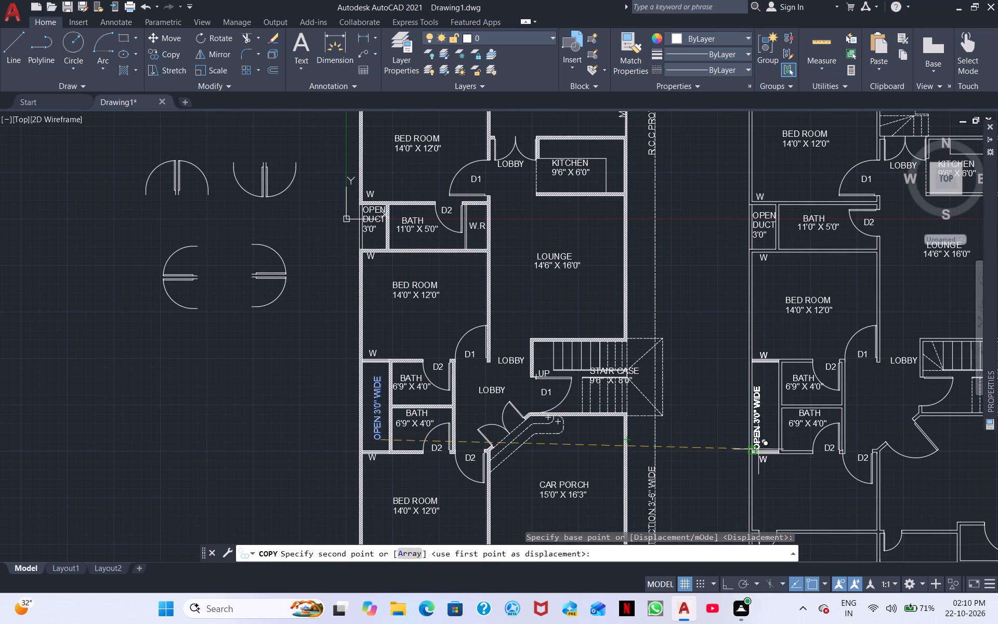
scroll(771, 437, "up", 3)
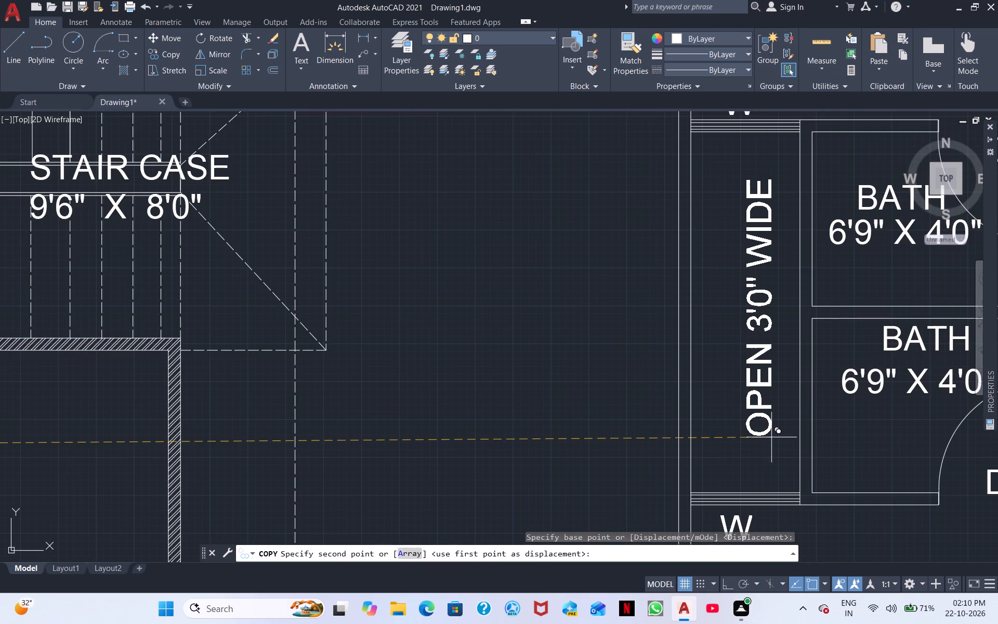
left_click(767, 439)
right_click(638, 453)
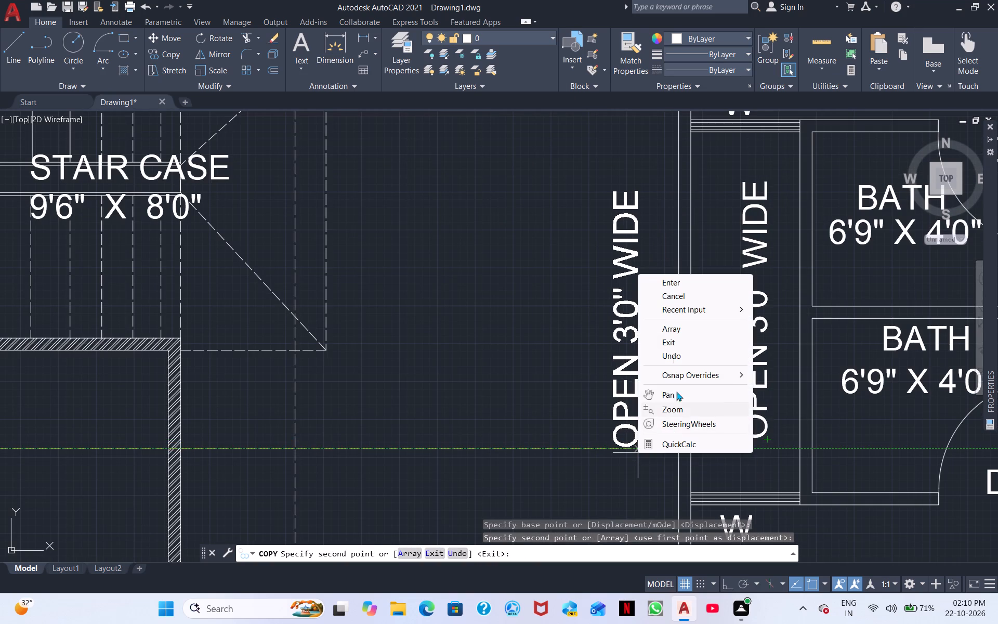
left_click(669, 292)
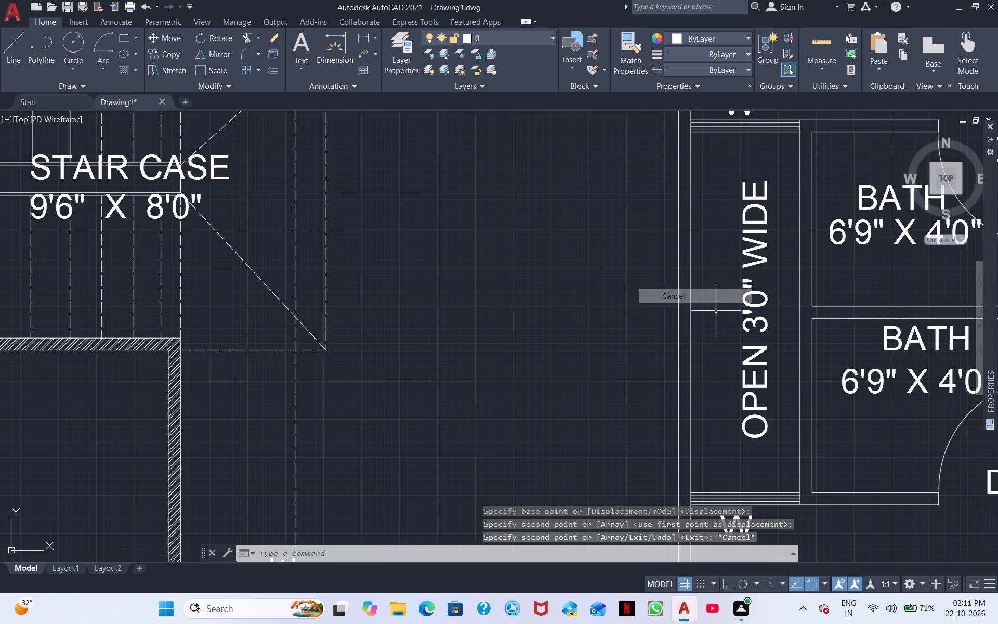
Copy the labelled plan's lower BED ROOM 14'0" X 12'0" label into the second plan's matching bedroom and the large room beside it.
scroll(725, 316, "down", 1)
middle_click_drag(783, 367, 601, 332)
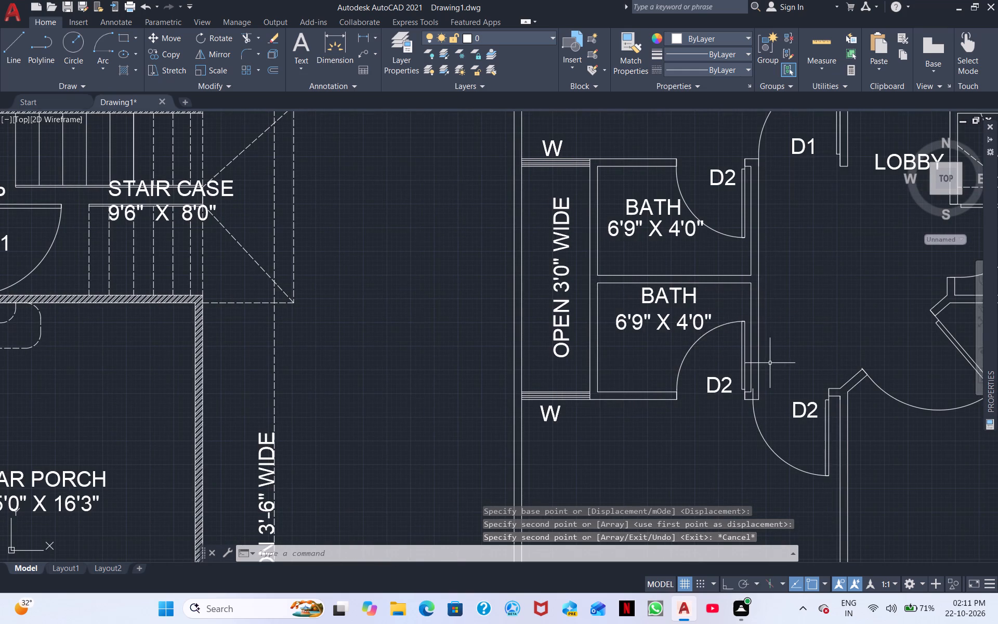
scroll(768, 363, "down", 1)
middle_click_drag(807, 344, 652, 366)
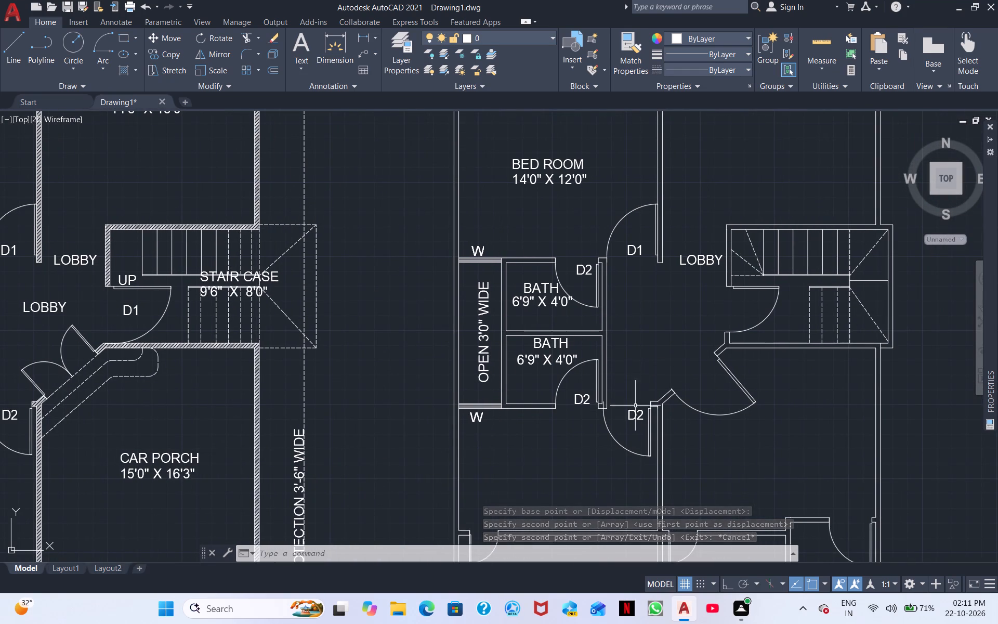
middle_click_drag(676, 431, 711, 340)
scroll(596, 422, "down", 1)
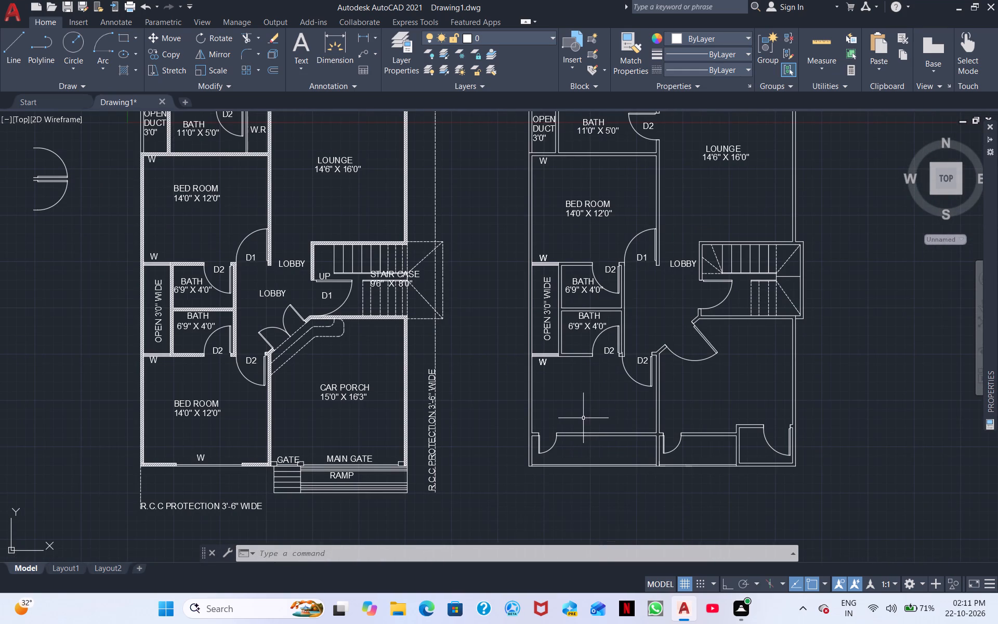
middle_click_drag(576, 418, 713, 383)
middle_click_drag(600, 414, 760, 404)
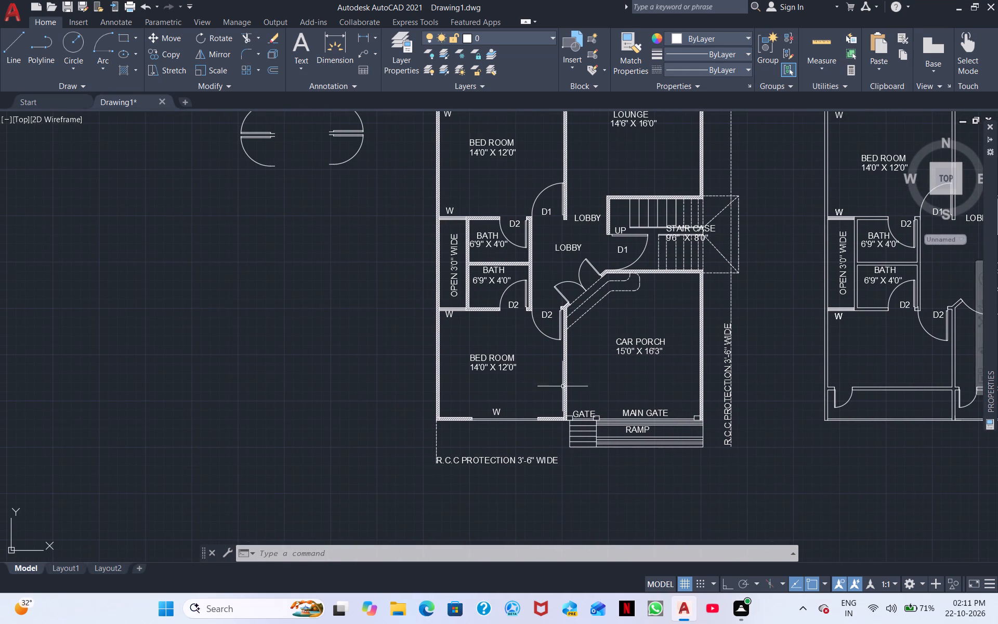
left_click(519, 382)
left_click(482, 358)
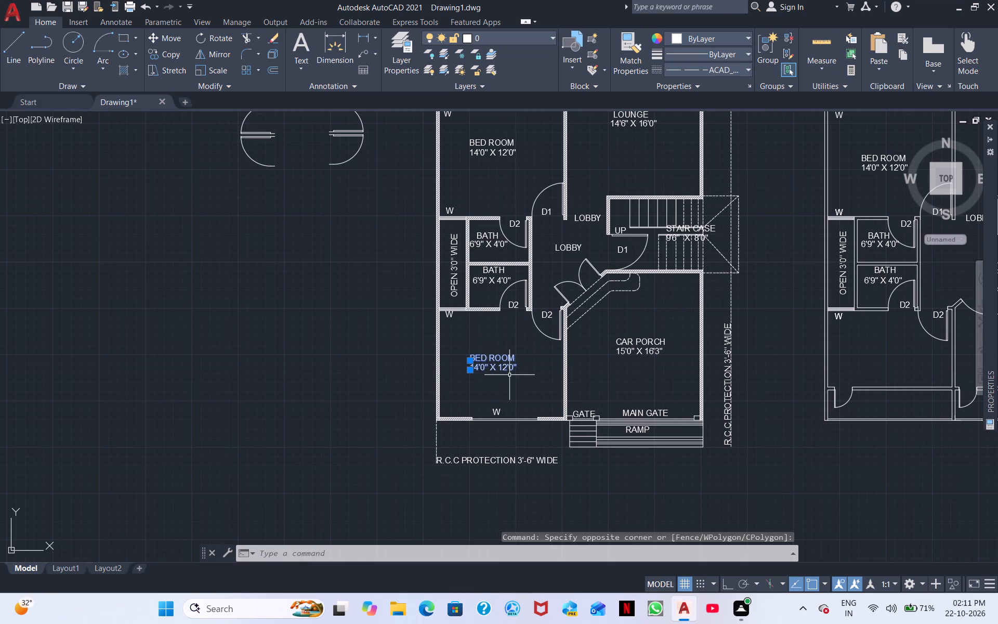
right_click(509, 375)
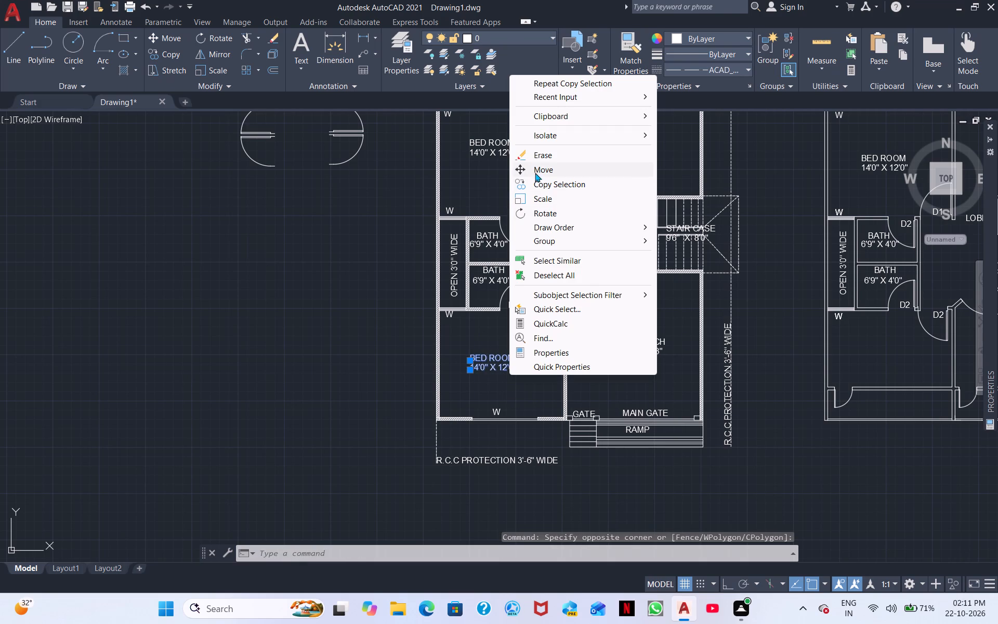
left_click(550, 182)
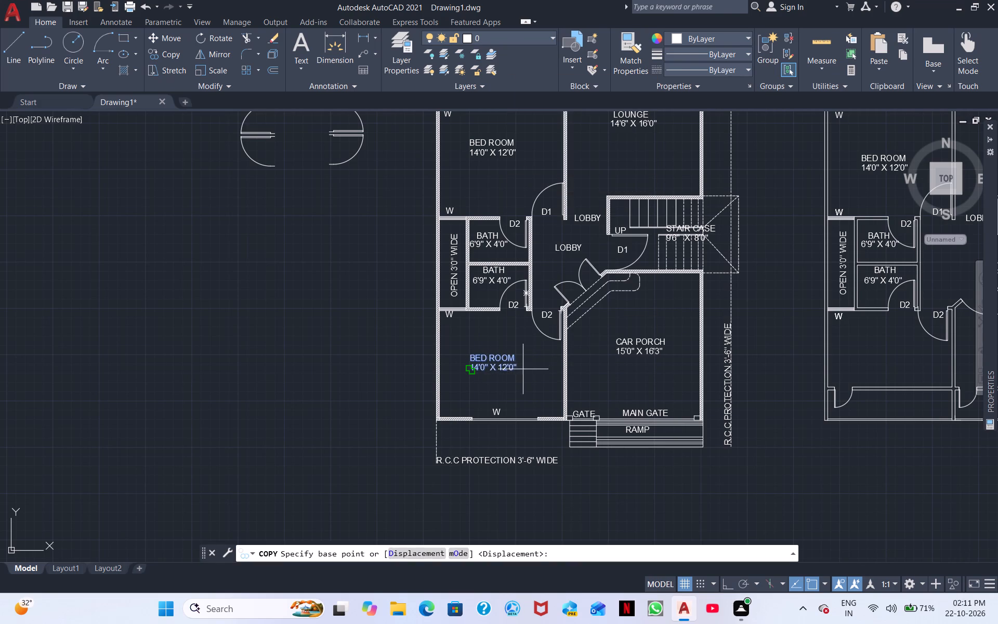
left_click(522, 370)
middle_click_drag(883, 376, 723, 359)
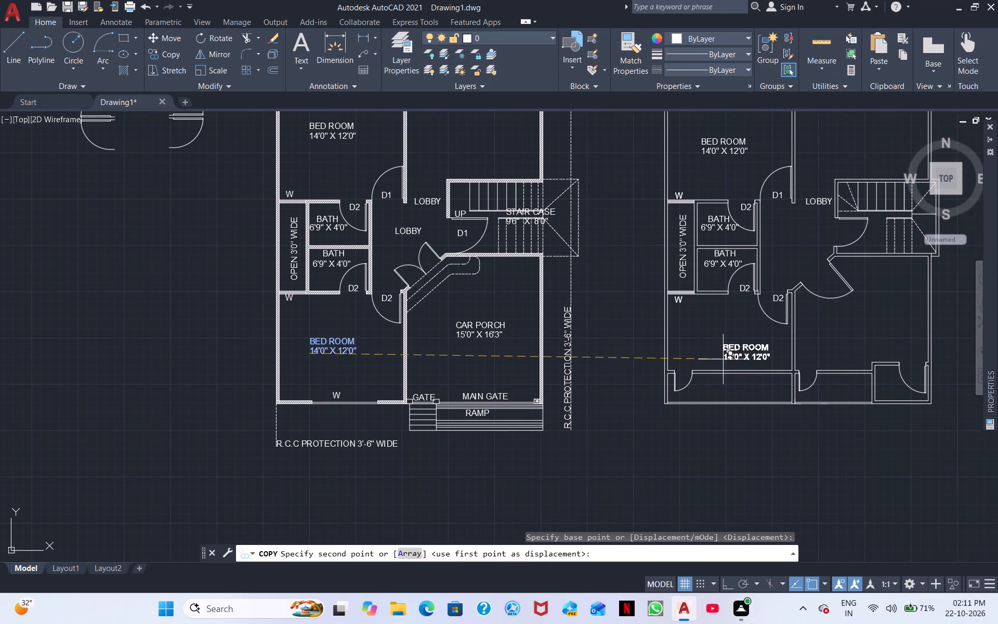
left_click(699, 340)
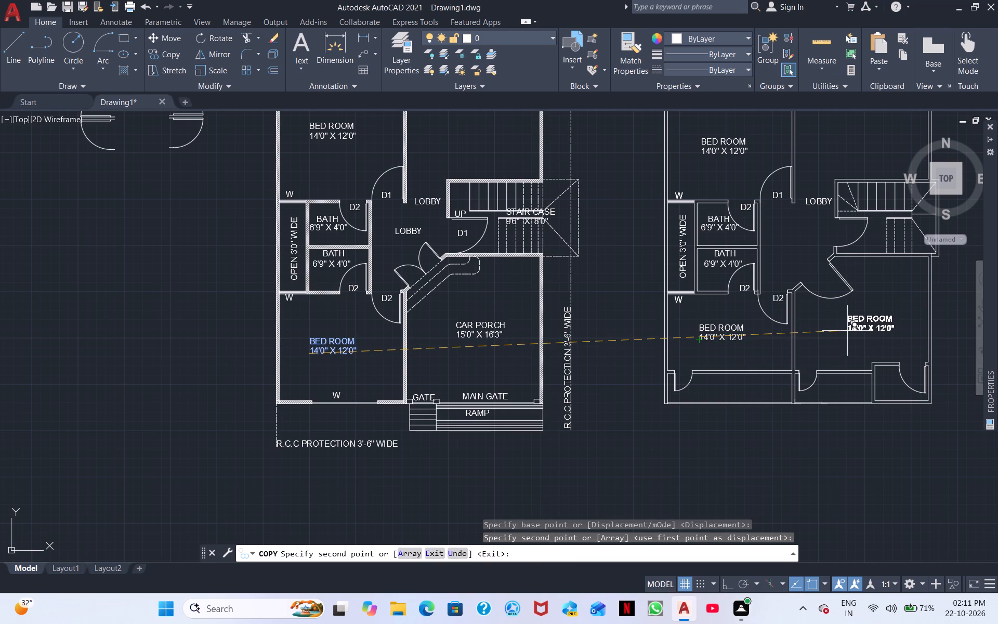
left_click(847, 331)
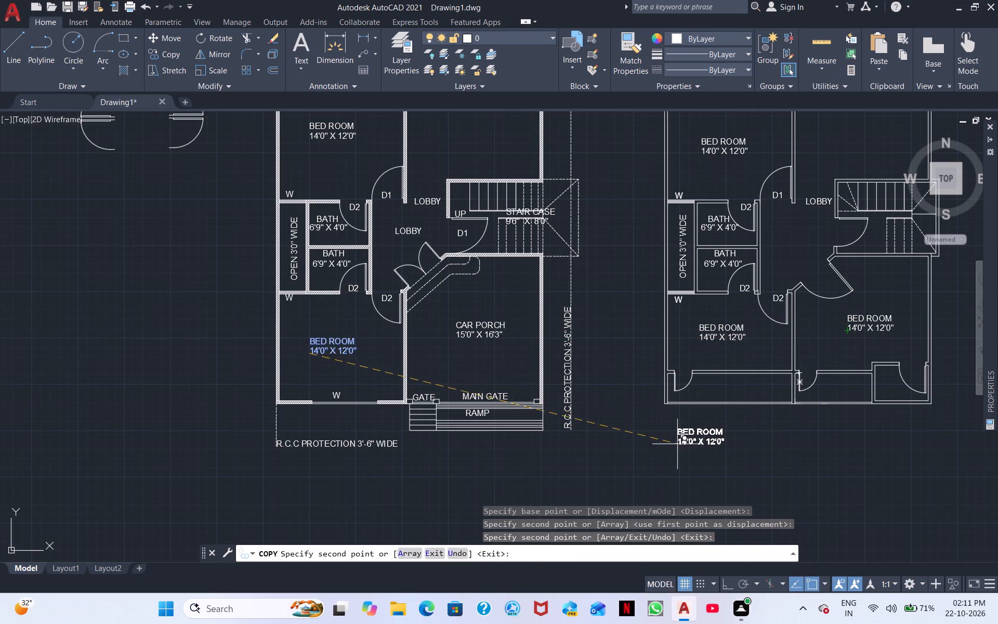
Place three more copies of the BED ROOM 14'0" X 12'0" label in the small spaces along the second plan's bottom edge.
scroll(677, 444, "up", 2)
left_click(762, 319)
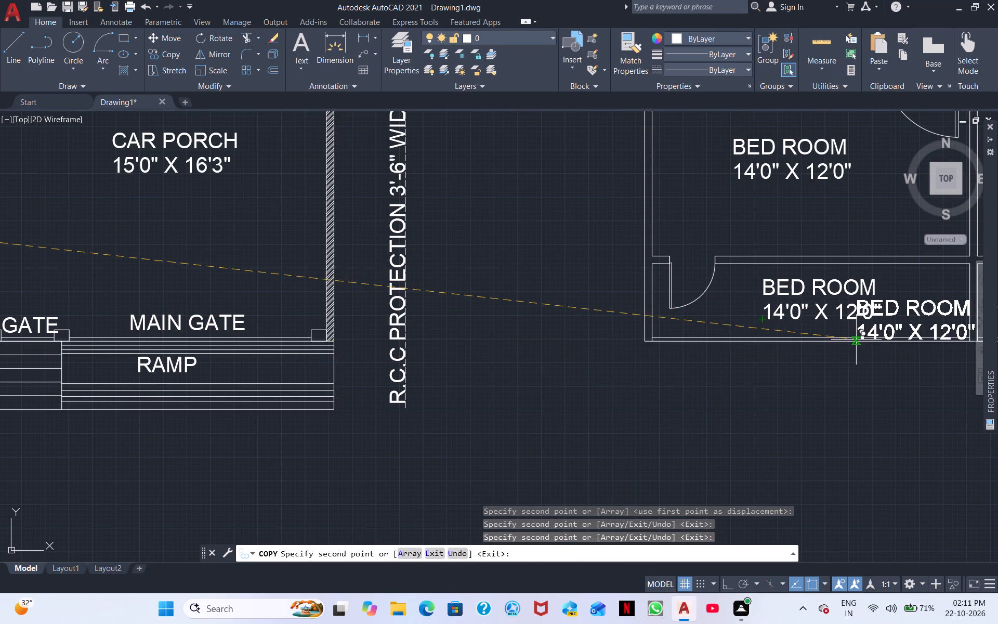
middle_click_drag(854, 341, 571, 316)
left_click(757, 296)
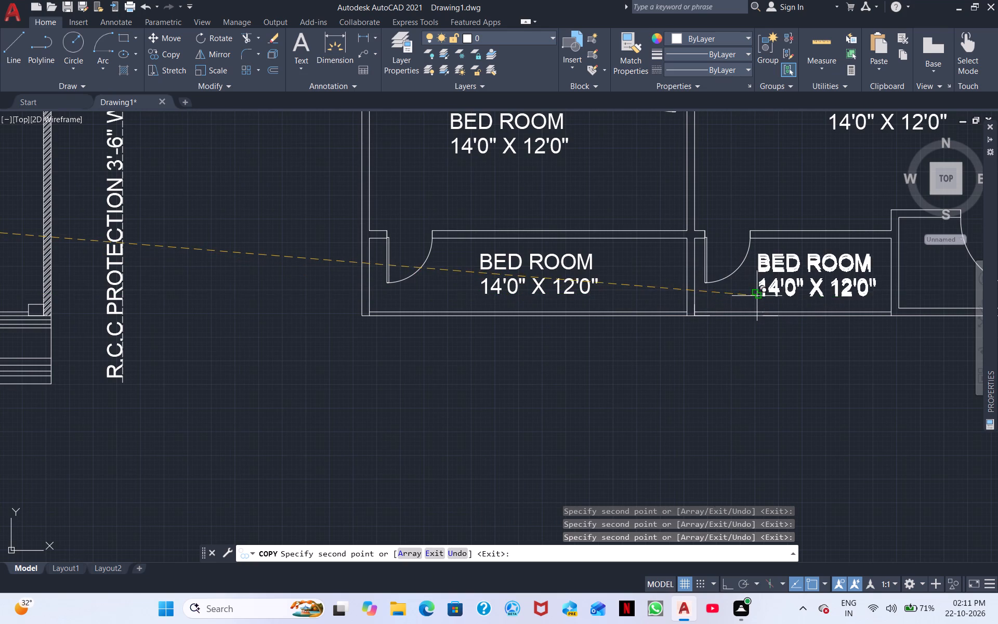
middle_click_drag(801, 315, 618, 339)
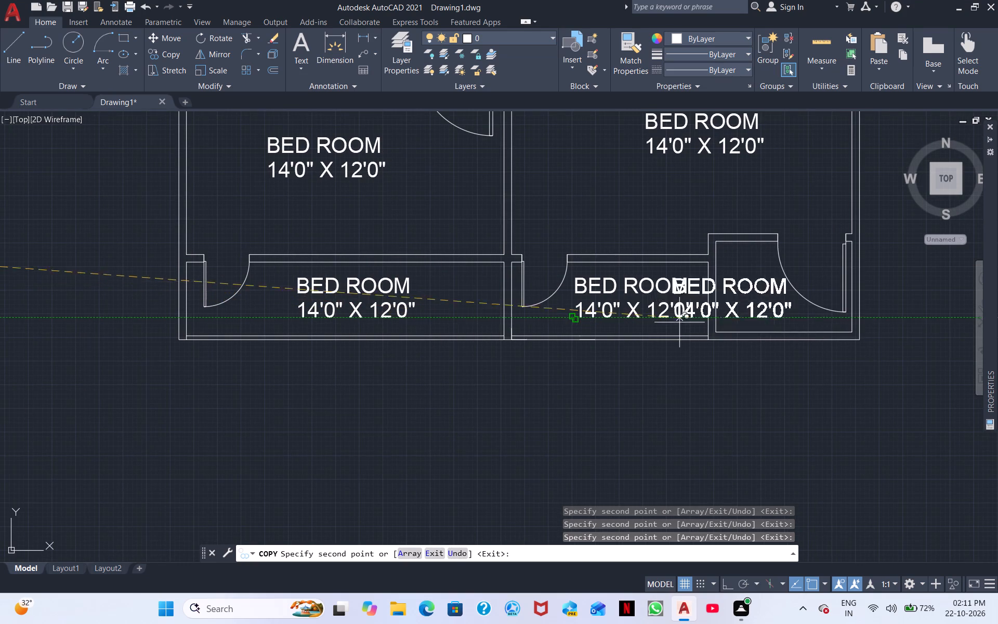
scroll(650, 306, "up", 2)
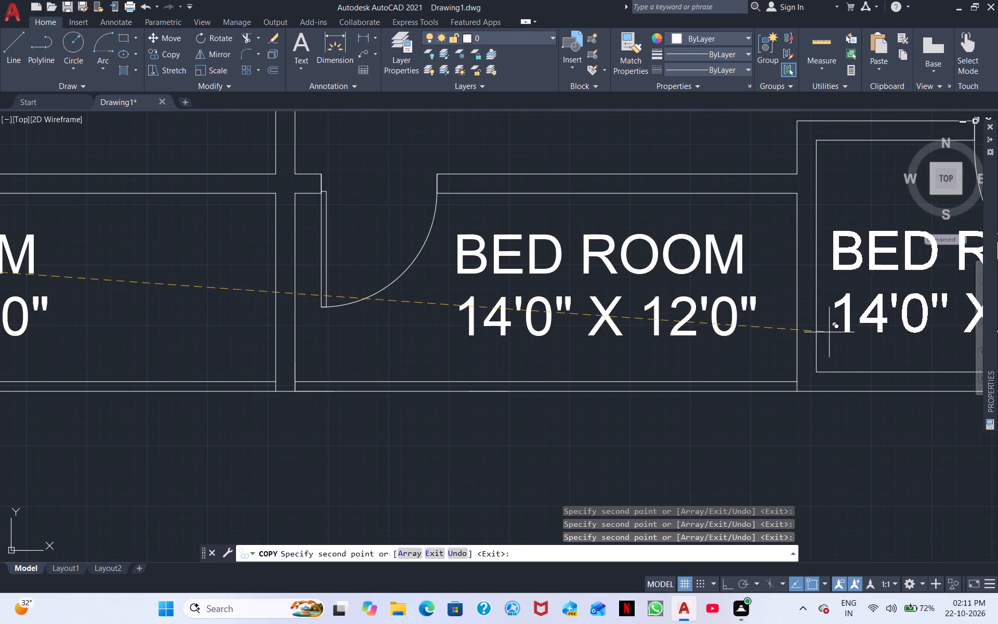
scroll(829, 332, "down", 1)
middle_click_drag(838, 333, 668, 322)
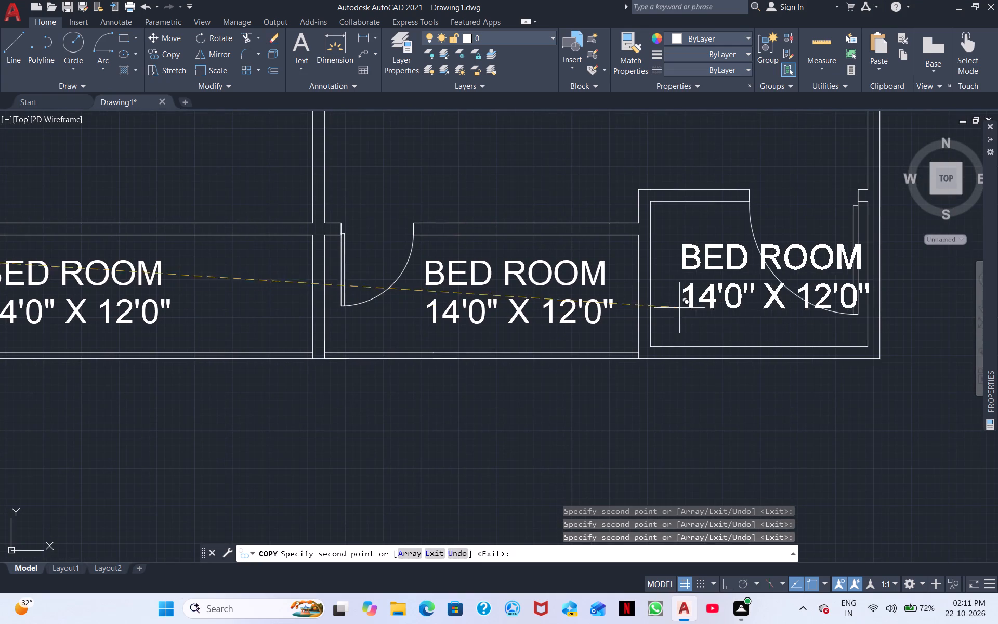
left_click(663, 307)
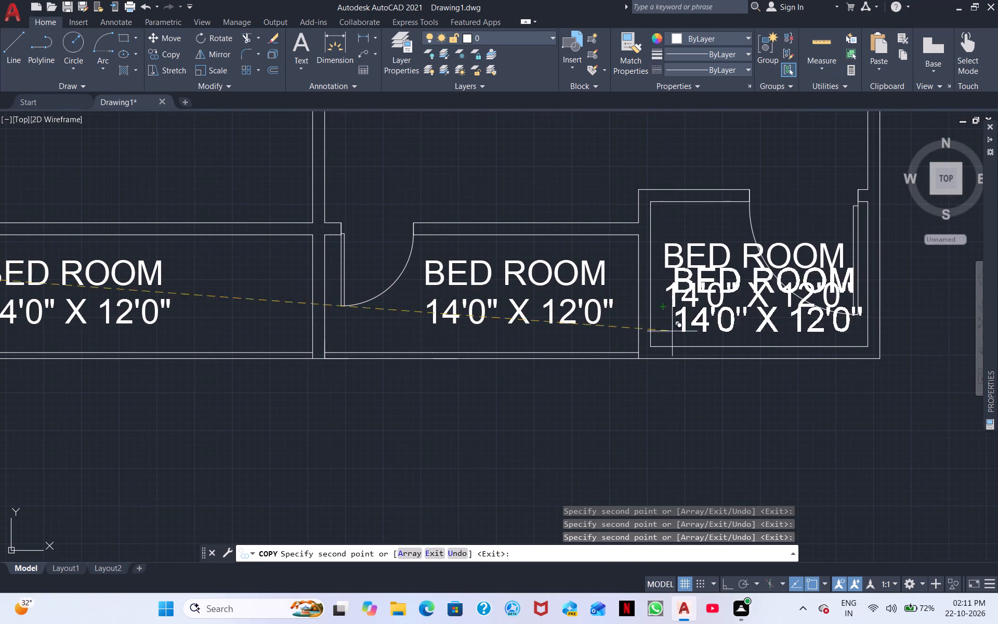
key("Escape")
scroll(606, 415, "down", 3)
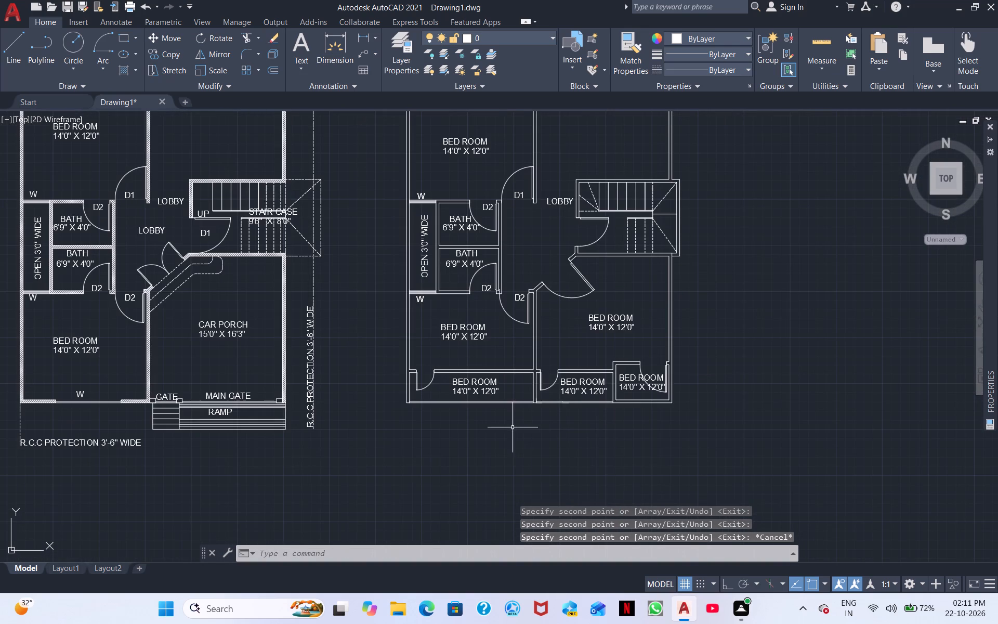
Change the BED ROOM text in the large room below the second plan's staircase to MASTER ROOM.
middle_click_drag(462, 327, 468, 390)
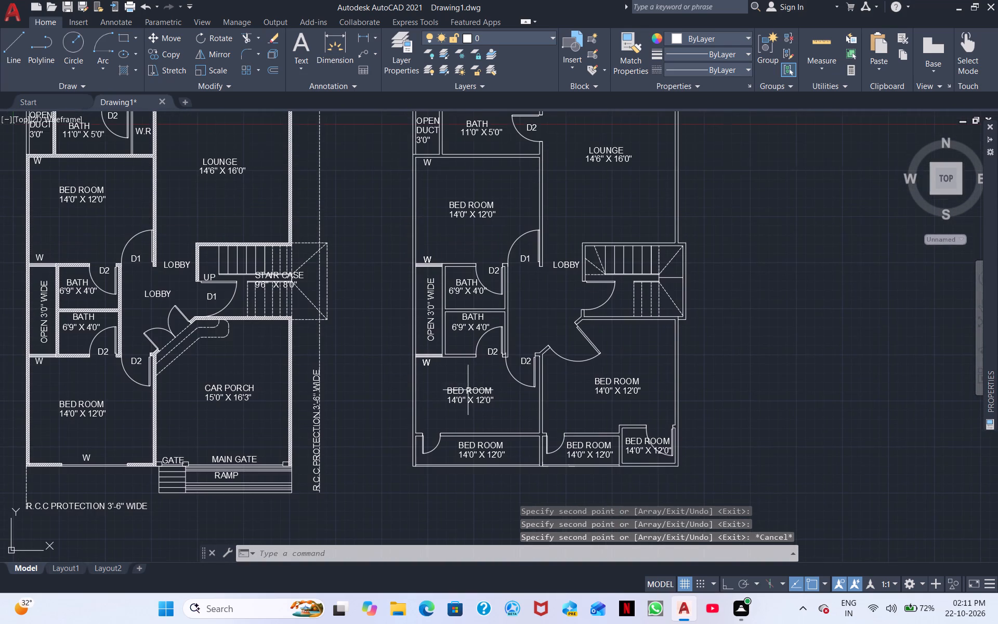
double_click(632, 380)
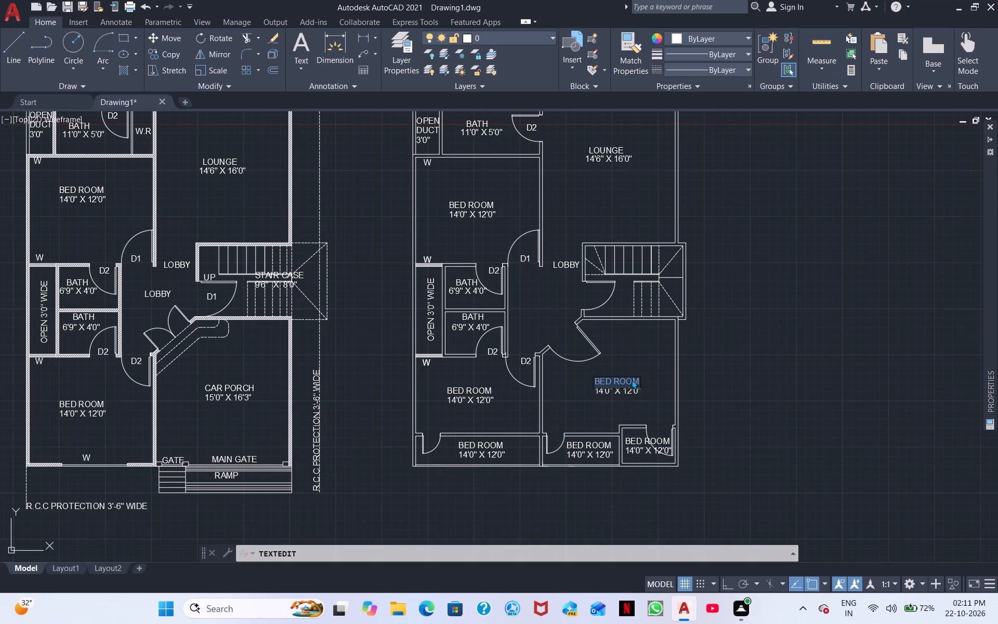
key("BackSpace")
type("MAS")
type("TER")
key("space")
key("y")
key("BackSpace")
type("ROOM")
left_click(624, 392)
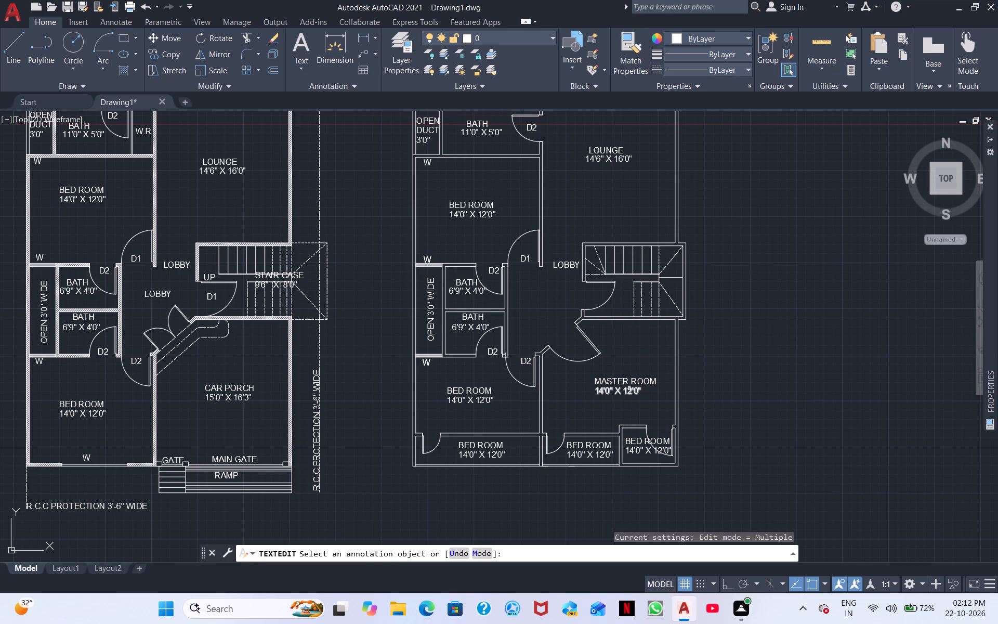
Change the size text under MASTER ROOM to 18'0" X 15'0".
double_click(632, 393)
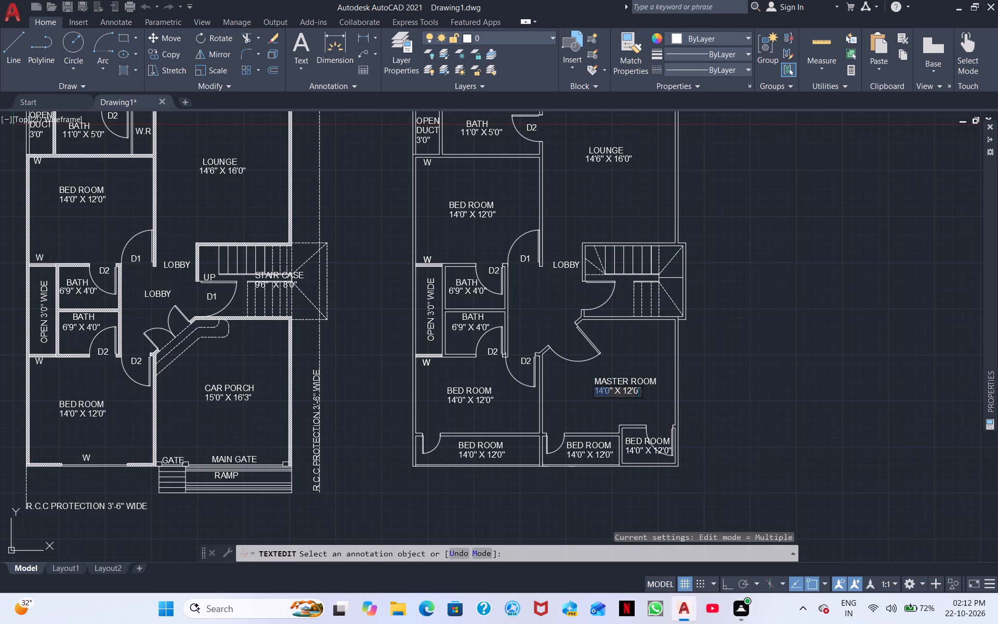
left_click(639, 391)
left_click_drag(641, 388, 613, 384)
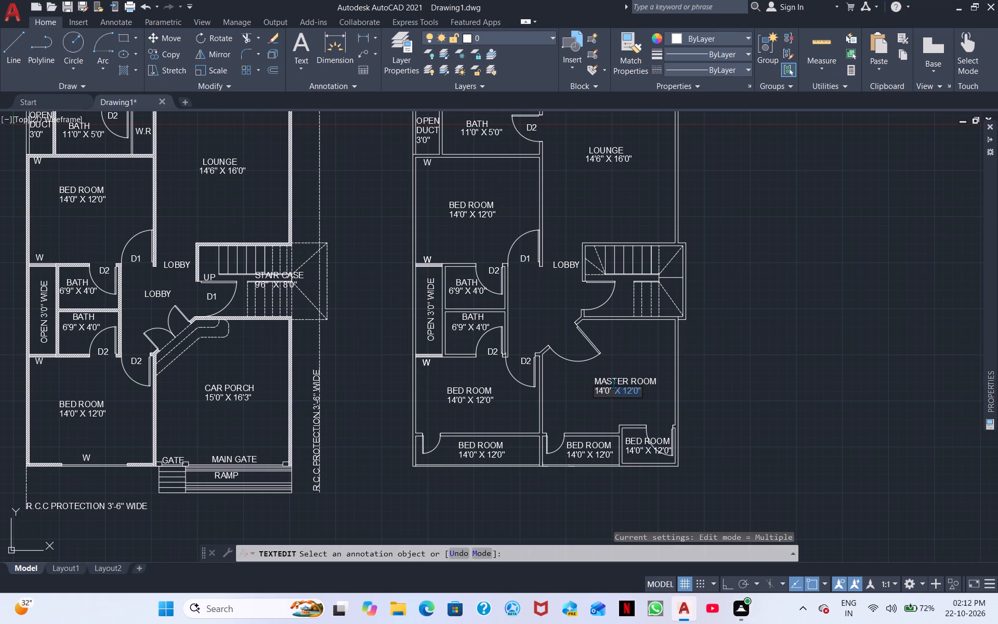
left_click_drag(613, 384, 598, 385)
key("BackSpace")
key("BackSpace")
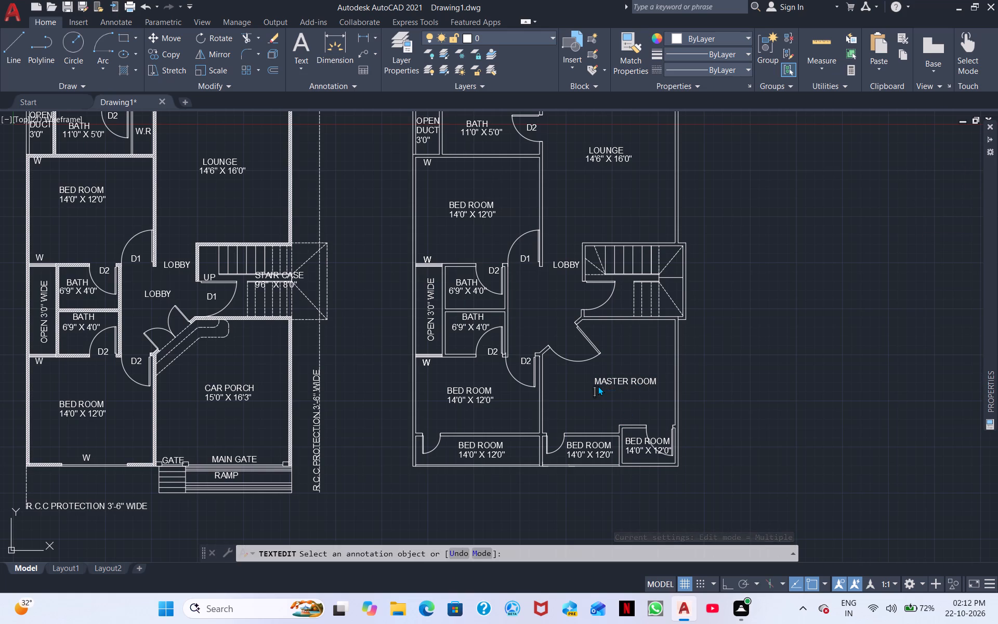
type("18'0\"")
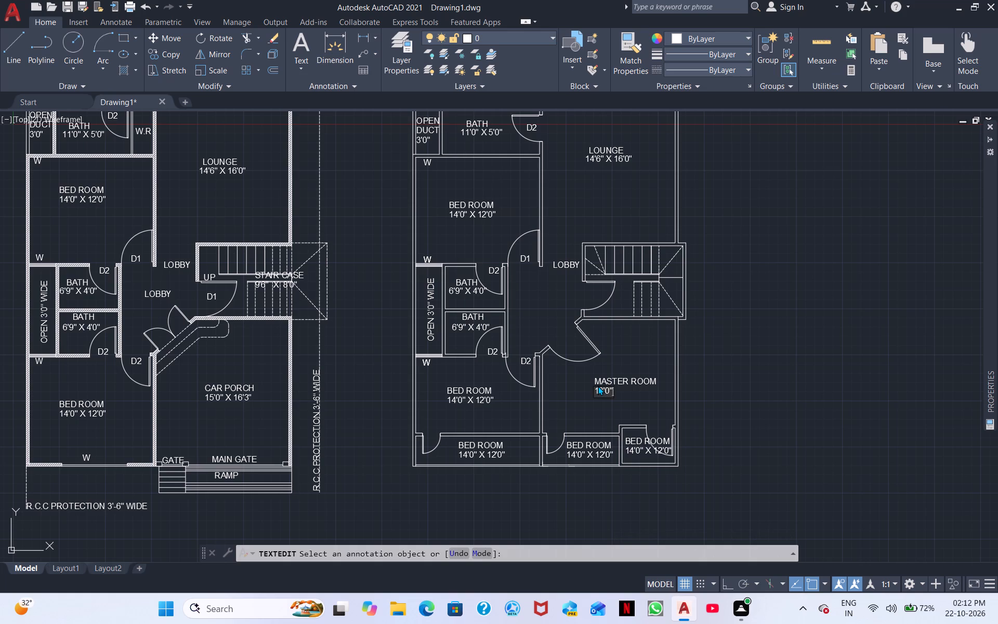
key("space")
type("X")
key("space")
type("15")
type("'0")
key("shift+quotedbl")
left_click(485, 446)
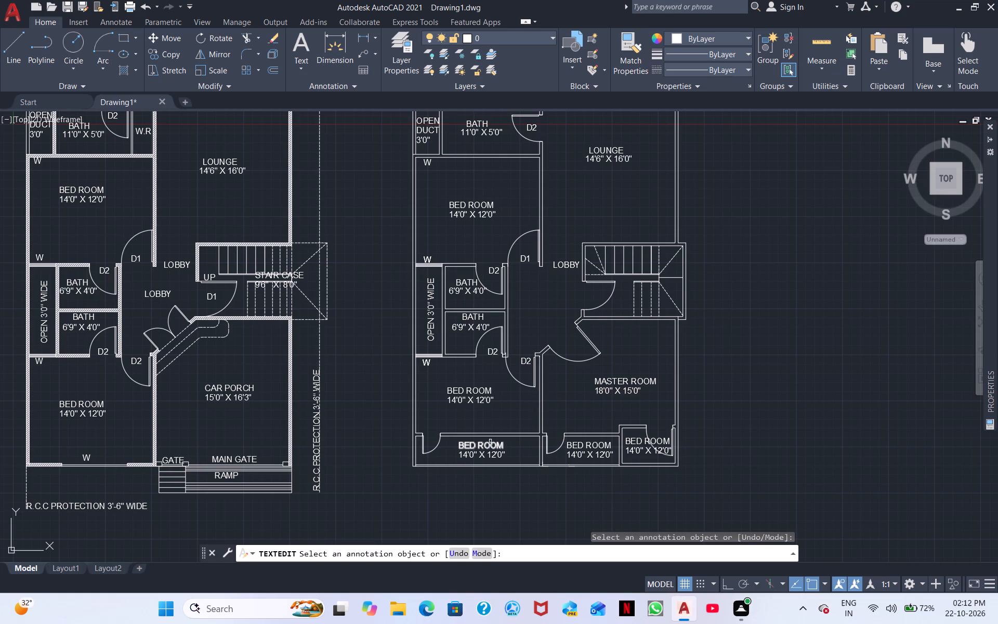
Change the BED ROOM text in the long narrow space below the second plan's lower bedroom to BALC:.
left_click(492, 449)
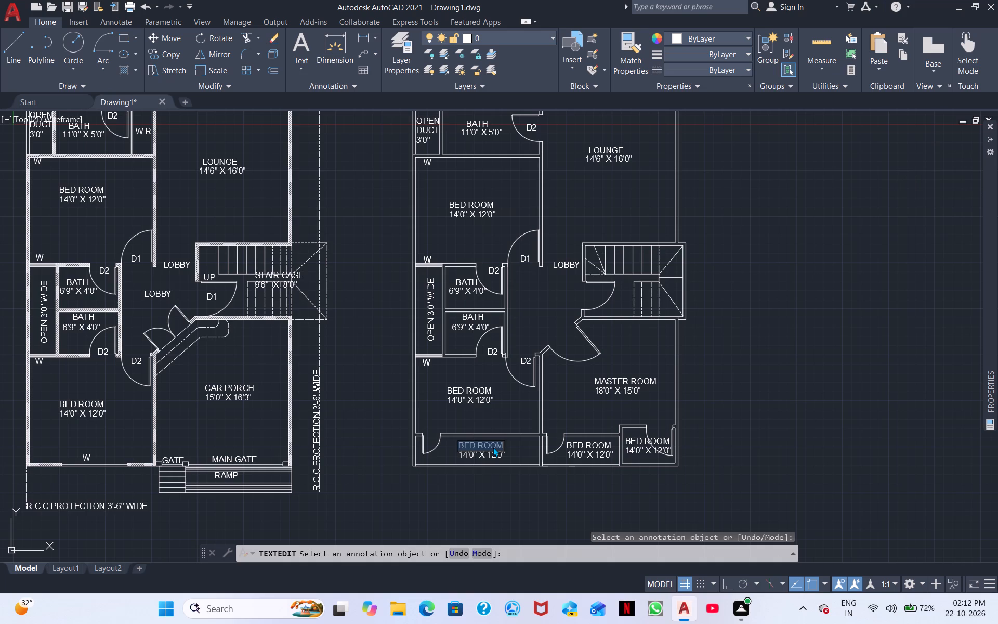
key("BackSpace")
type("BAL")
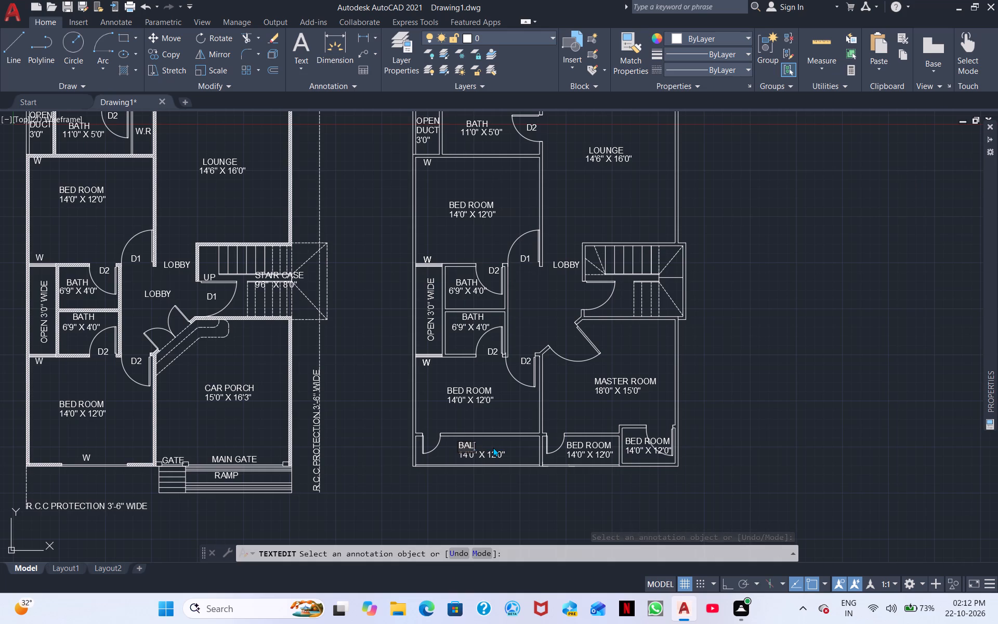
type("C.")
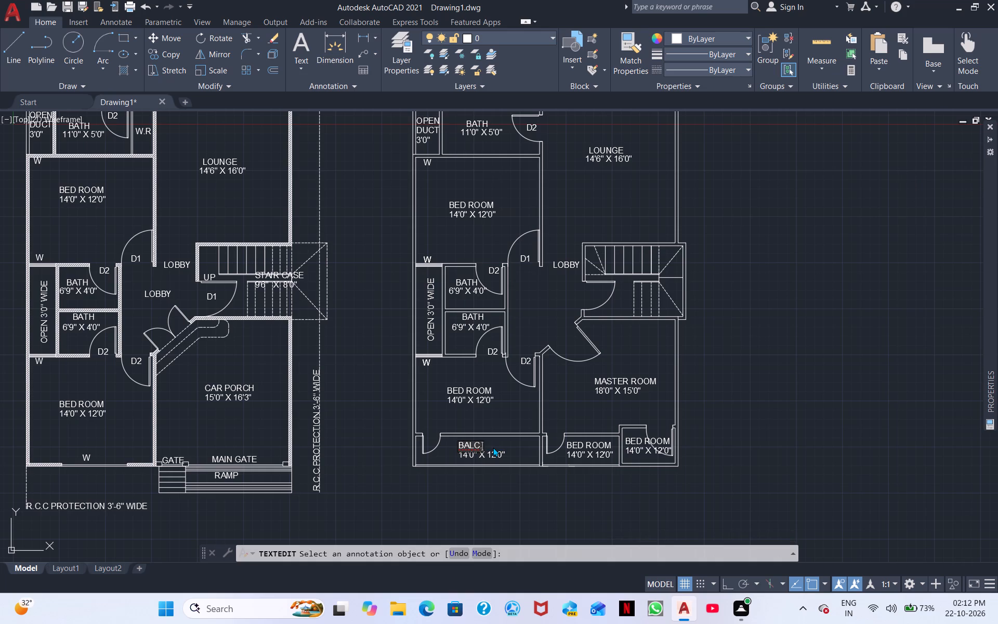
key("BackSpace")
key("shift+colon")
scroll(483, 486, "up", 1)
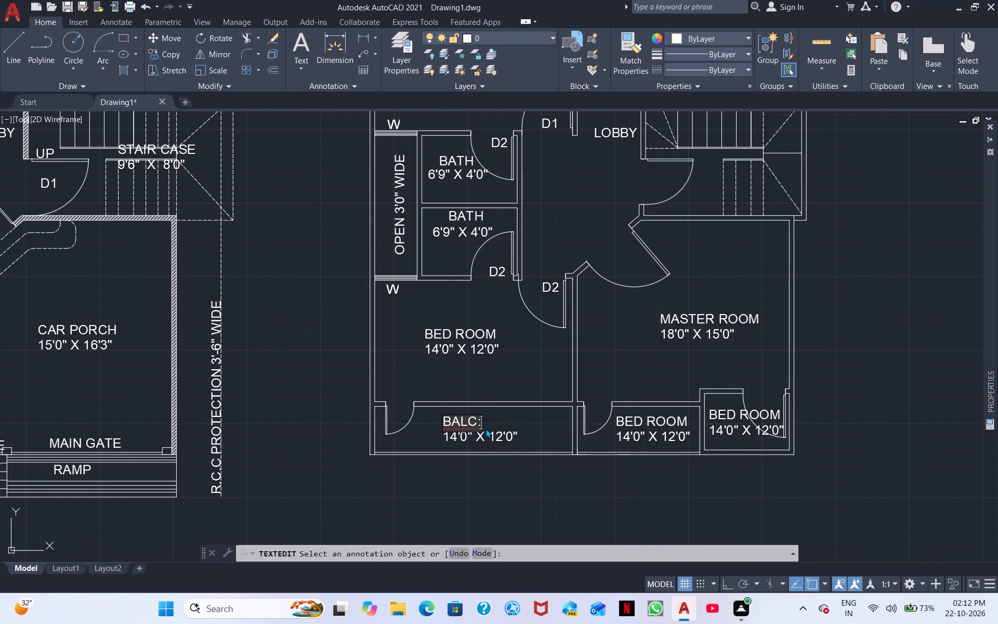
left_click(497, 435)
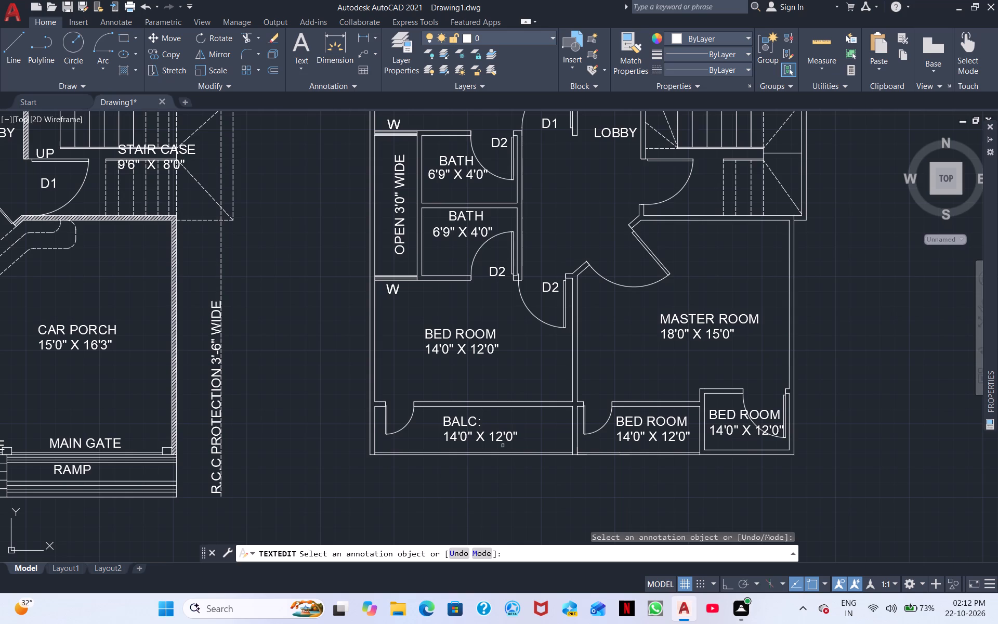
Change the size text under the BALC: label below the bedroom to 14'0" X 3'-3".
double_click(503, 437)
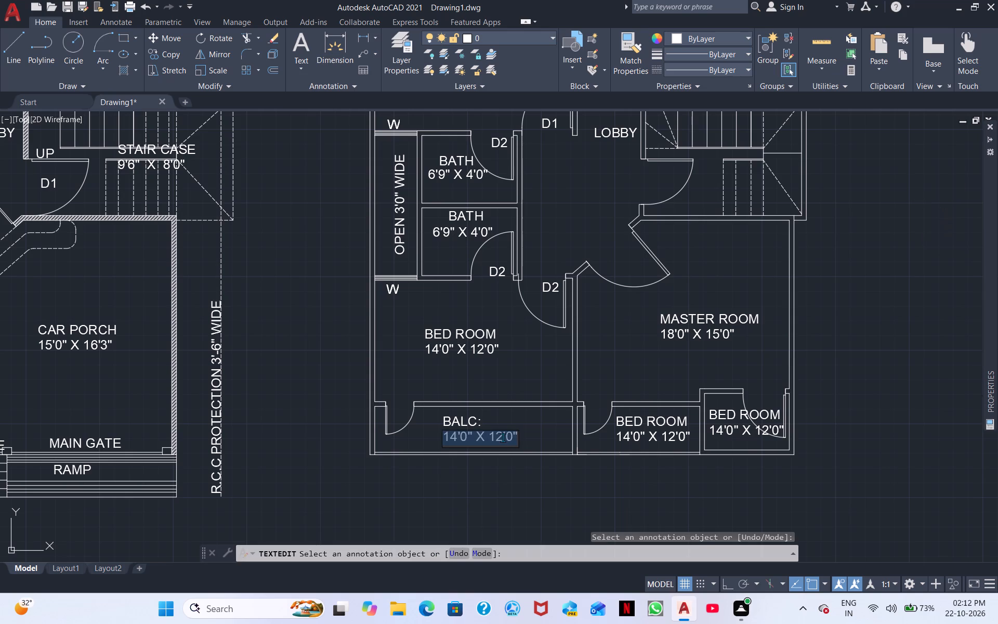
left_click(511, 435)
left_click(510, 437)
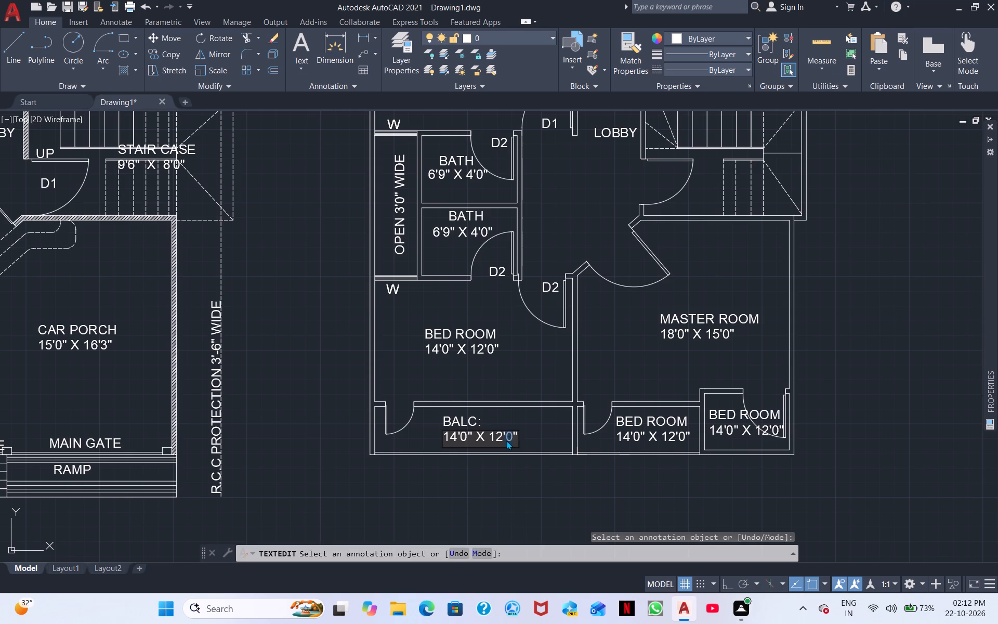
key("BackSpace")
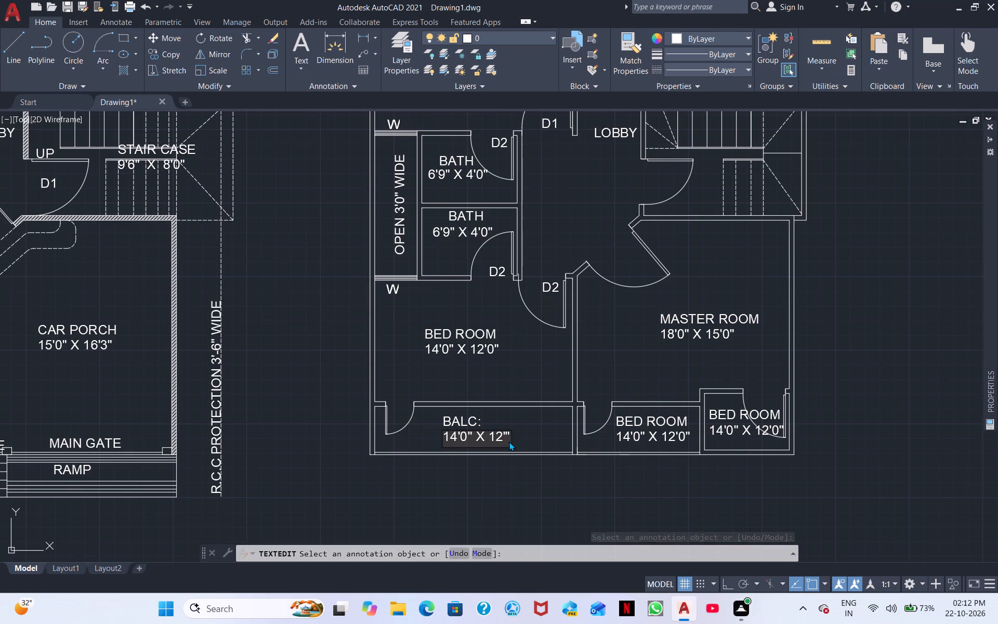
key("BackSpace")
key("BackSpace")
key("BackSpace")
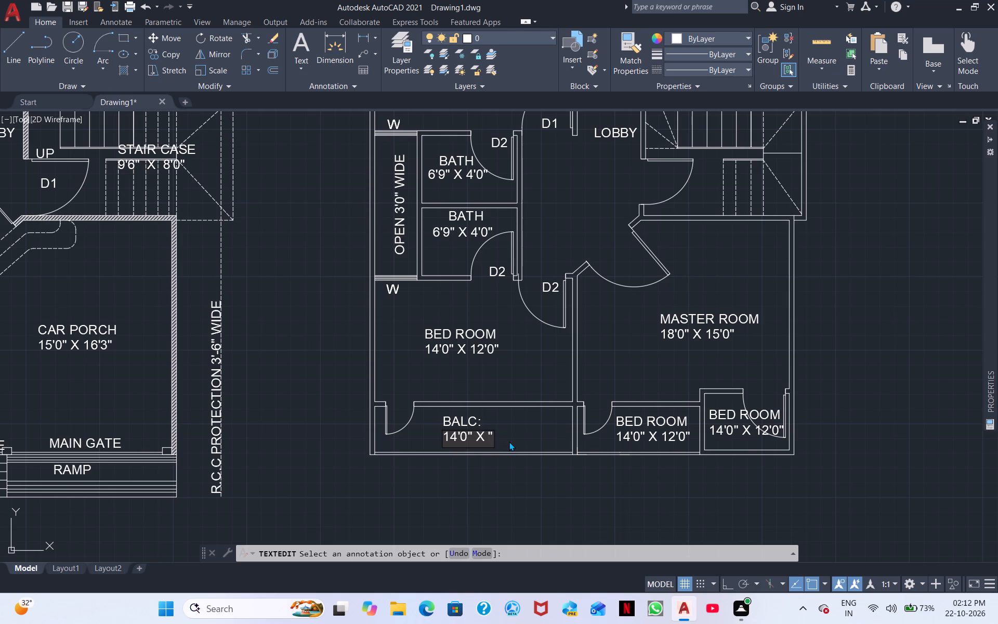
key("3")
key("apostrophe")
key("minus")
key("3")
left_click(659, 413)
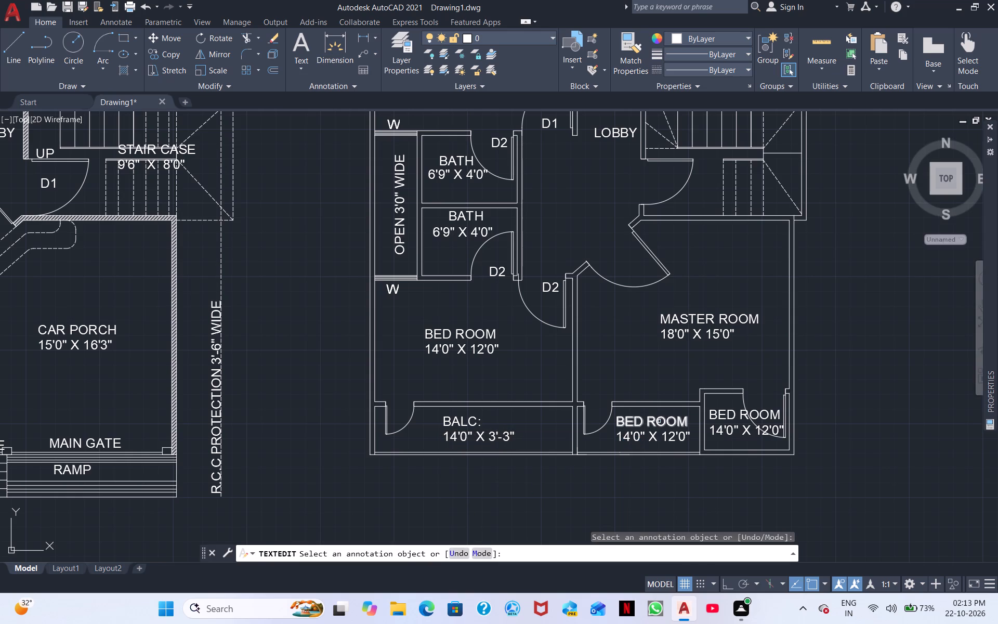
Change the BED ROOM text in the middle small space below MASTER ROOM to BALC :.
left_click(659, 421)
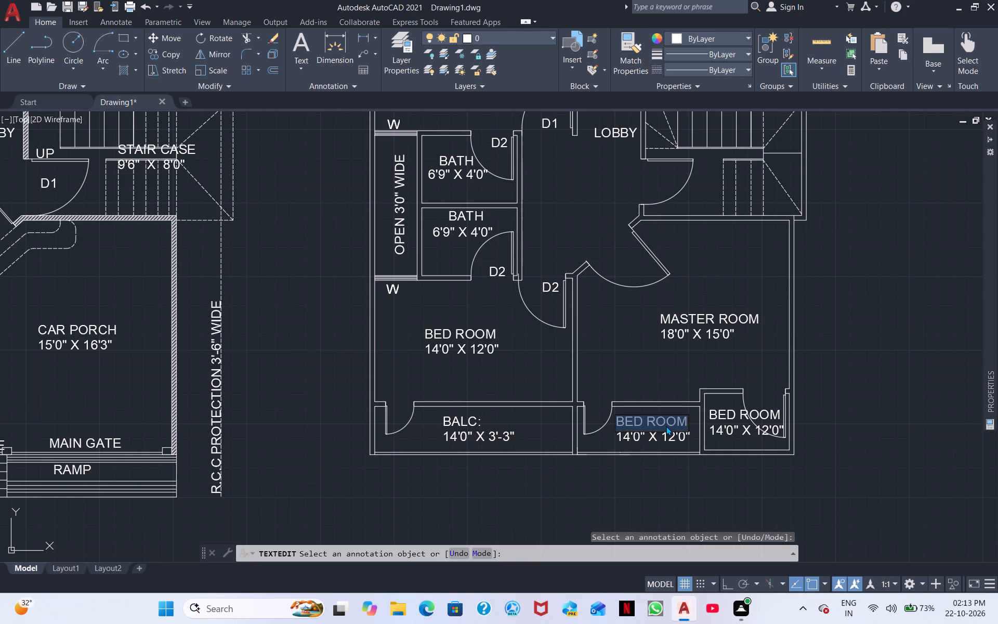
key("BackSpace")
type("BALC")
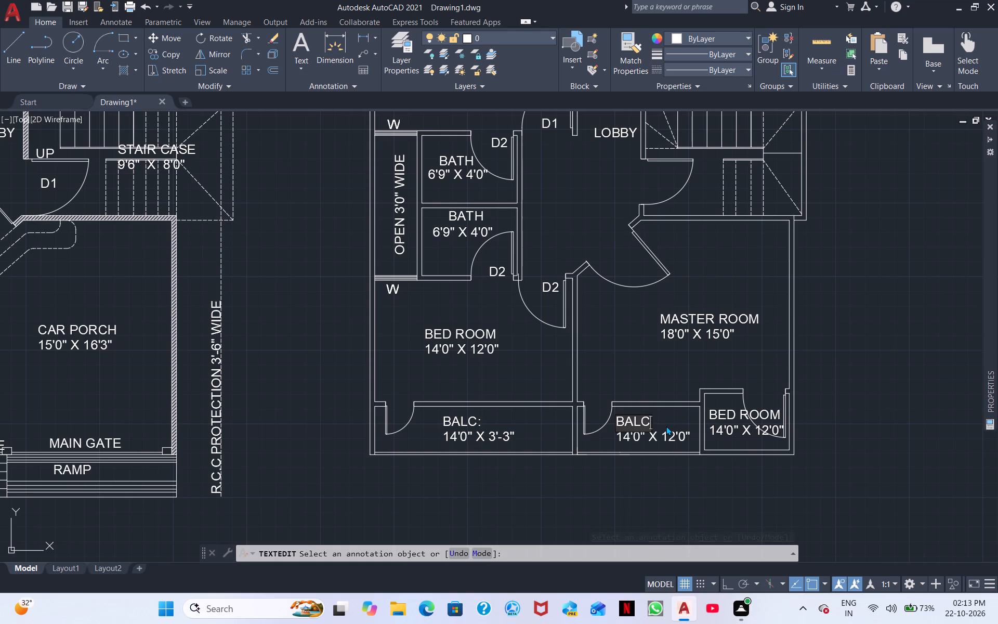
key("space")
type(":")
left_click(629, 438)
Change the first dimension of the size text under the BALC : label below MASTER ROOM to 11'-6".
left_click(639, 437)
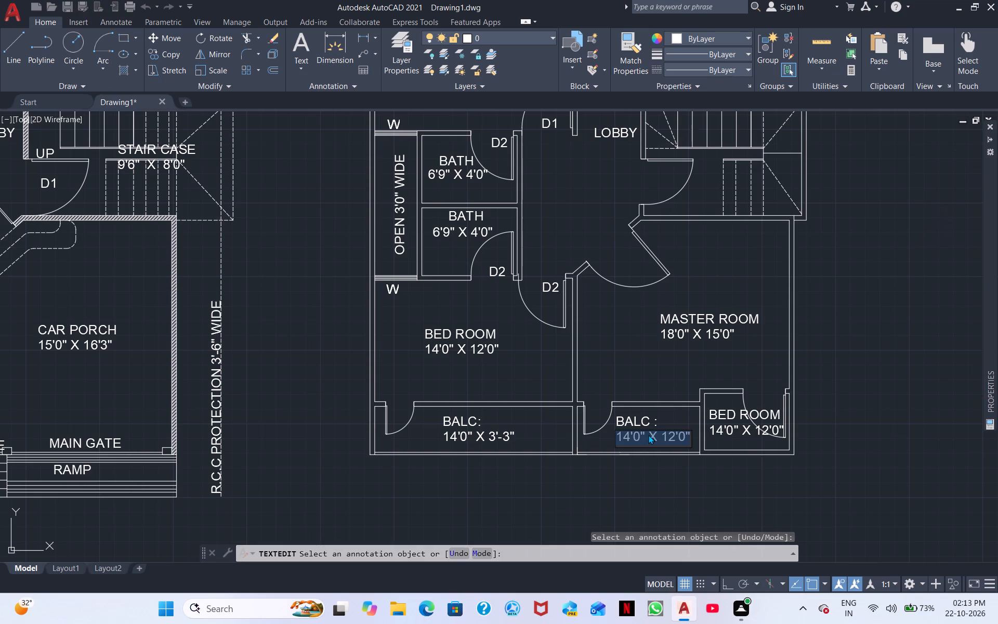
left_click(648, 435)
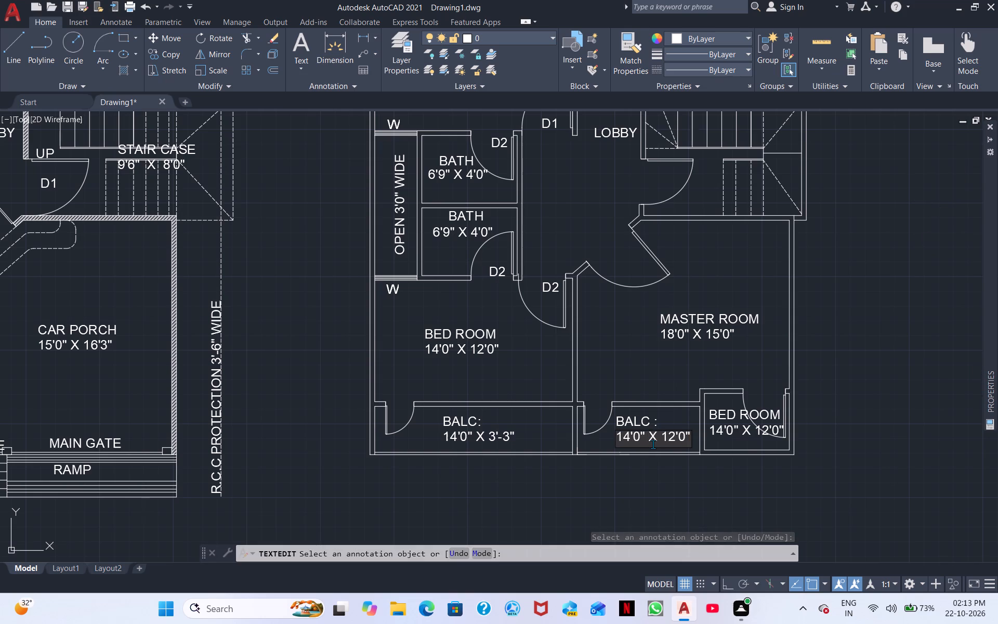
key("BackSpace")
key("BackSpace")
key("BackSpace")
key("BackSpace")
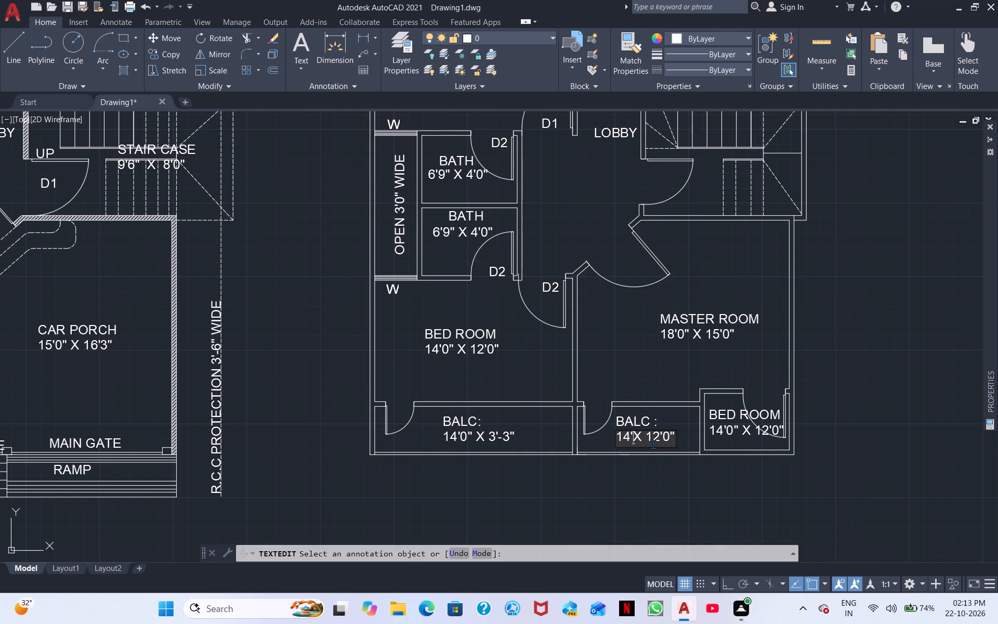
key("BackSpace")
key("1")
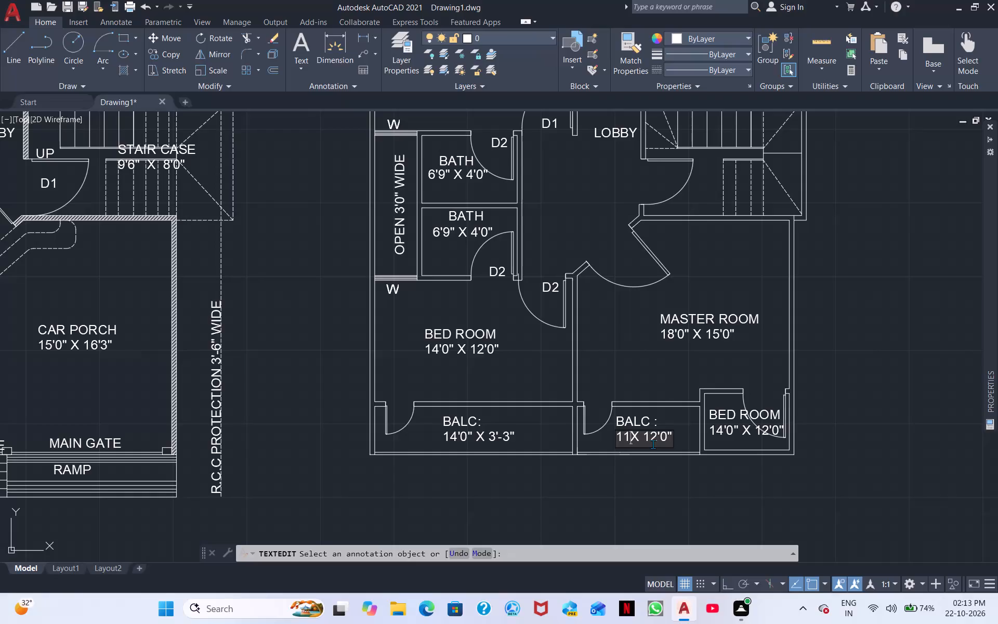
key("apostrophe")
type("-6\"")
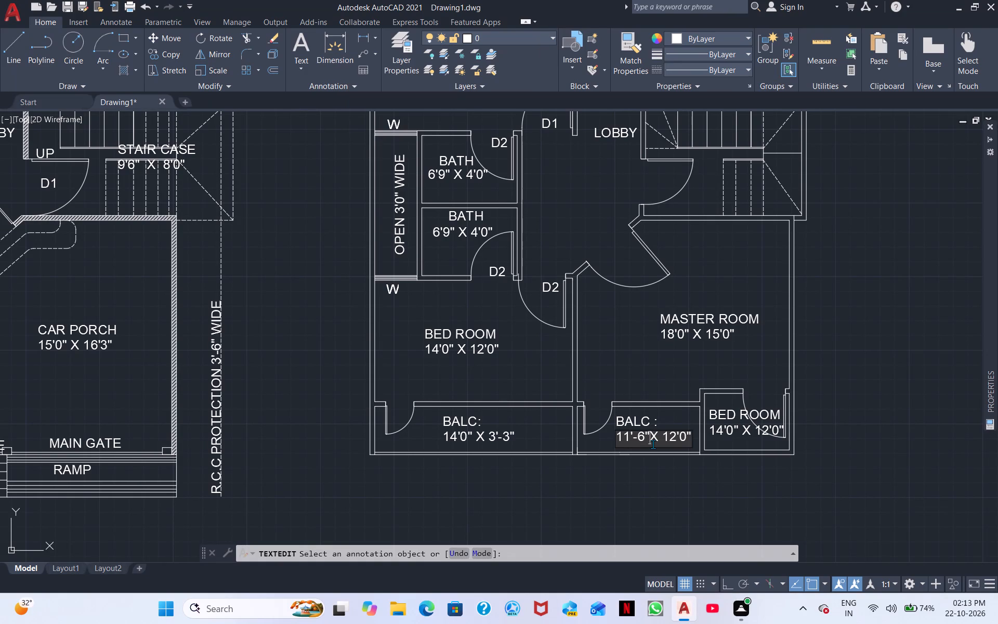
key("space")
Set the second dimension of that balcony's size text to 3'3" and remove the hyphen so it reads 11'6" X 3'3".
left_click(682, 438)
left_click(677, 437)
key("BackSpace")
key("BackSpace")
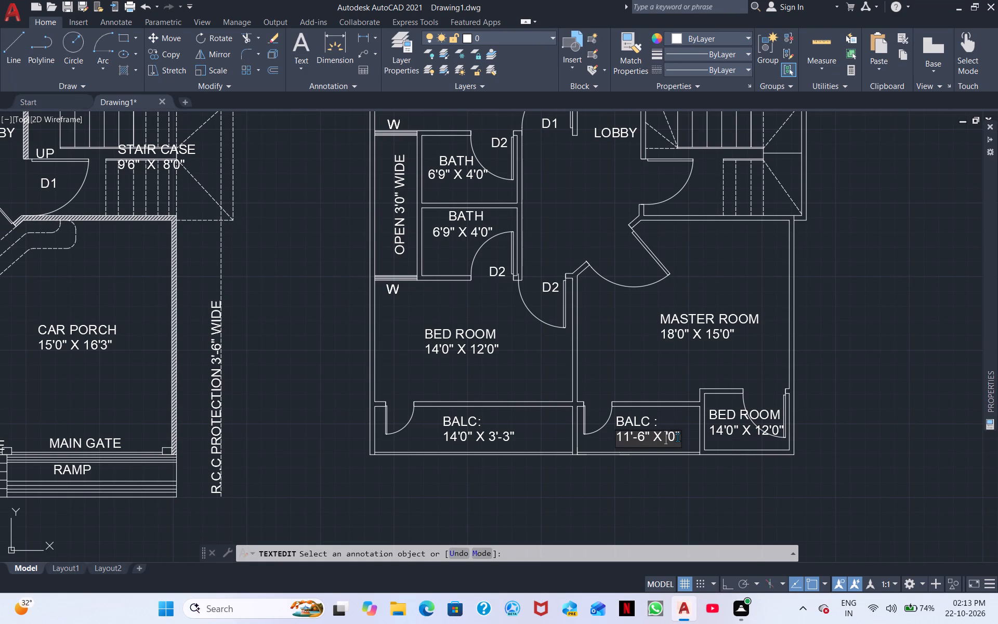
key("3")
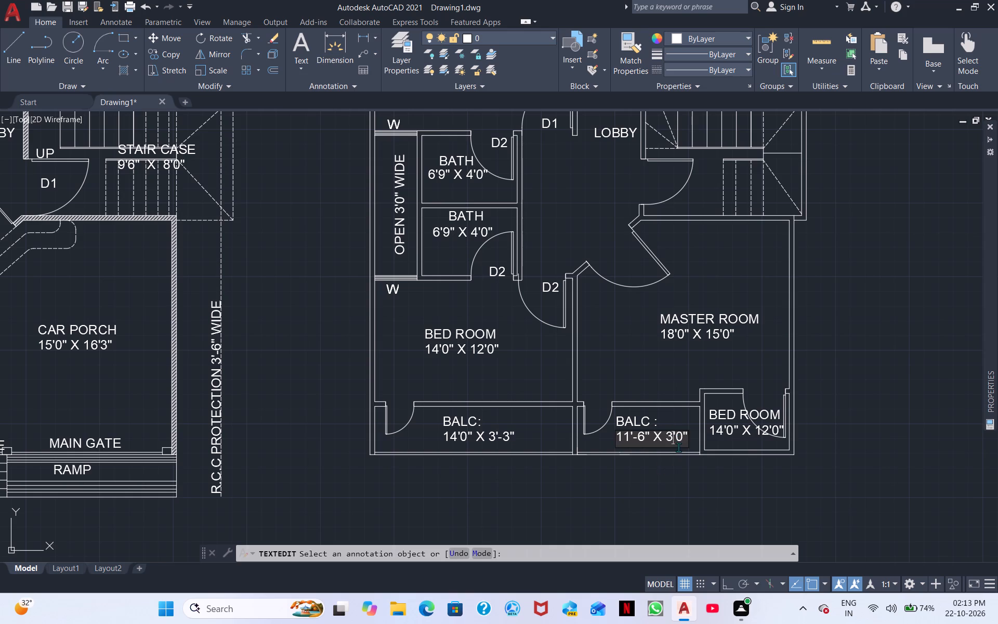
left_click(681, 437)
key("BackSpace")
key("3")
left_click(638, 438)
key("BackSpace")
left_click(743, 426)
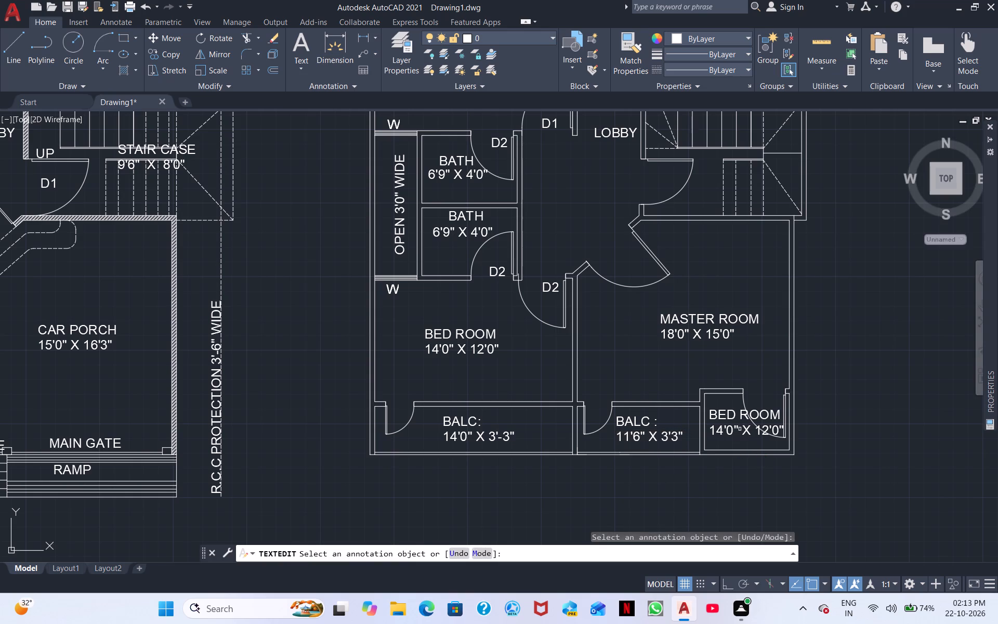
Change the BED ROOM text in the small corner space below MASTER ROOM to BATH.
left_click(724, 419)
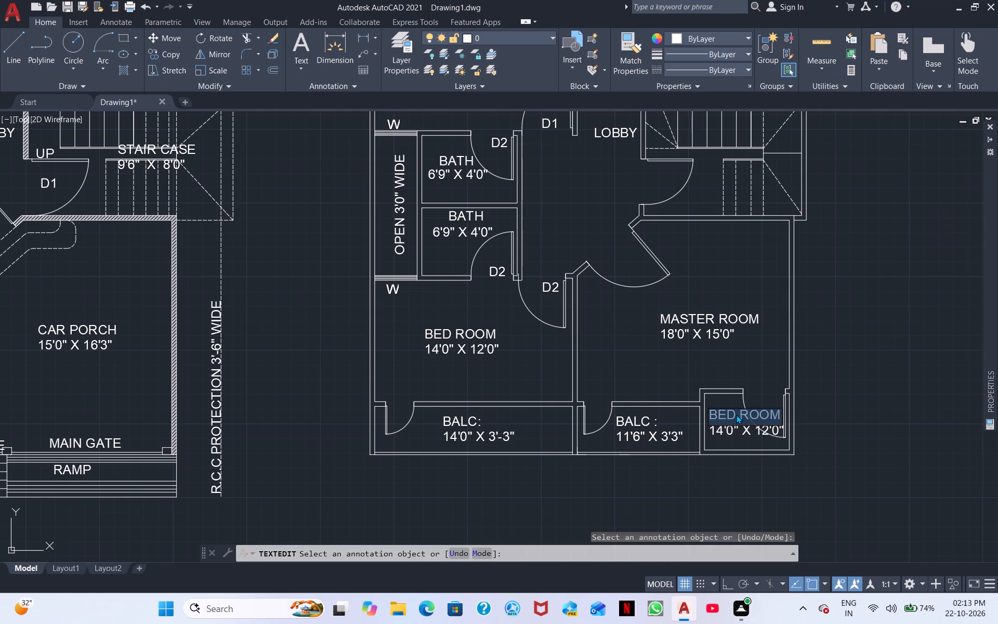
key("BackSpace")
type("BA")
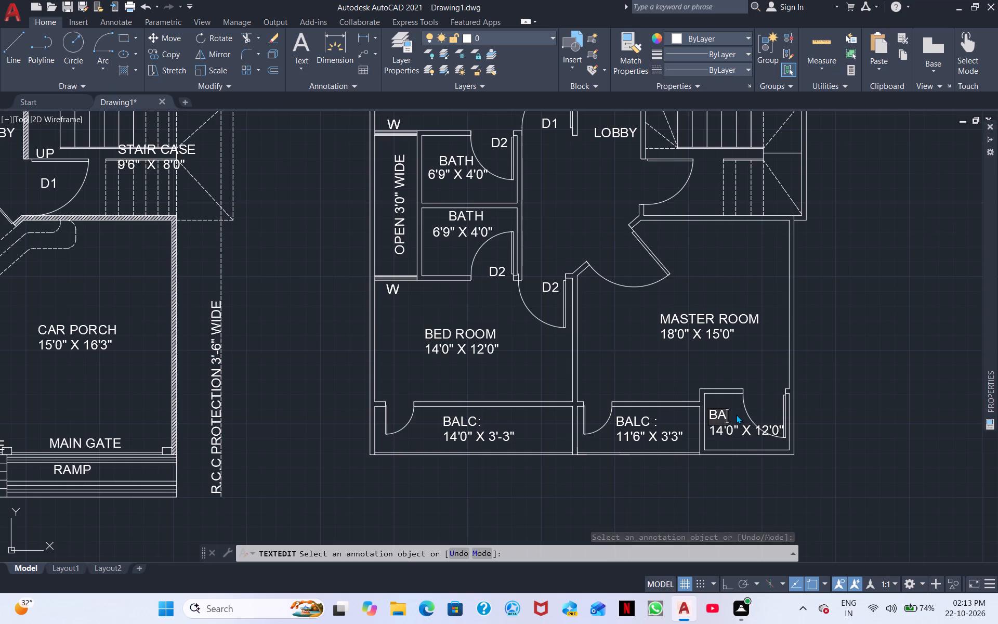
type("TH")
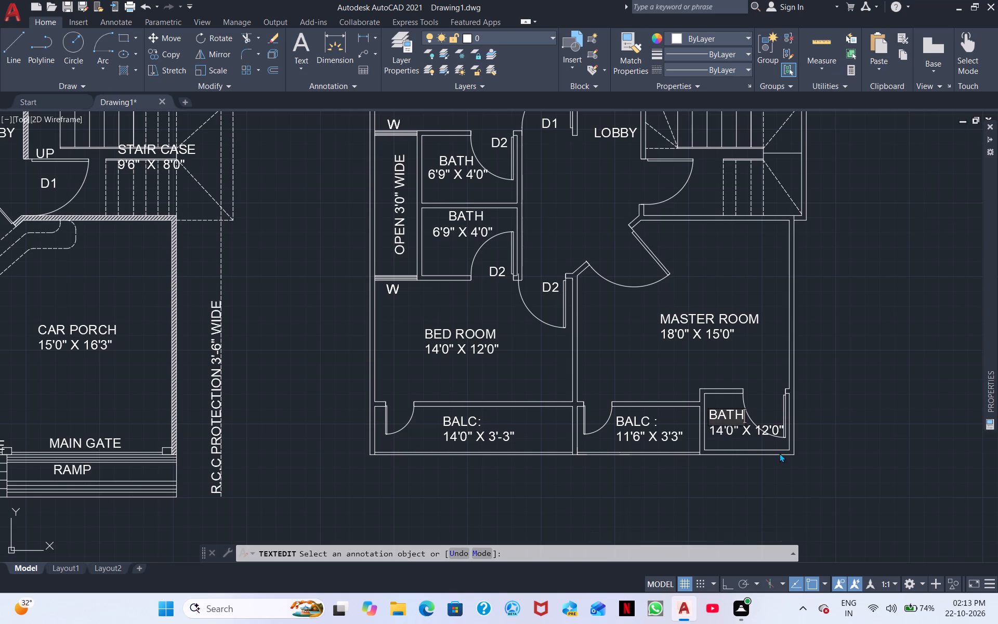
Change the size text under that corner BATH label to 6'0" X 4'0" and finish text editing.
left_click(735, 430)
left_click(735, 430)
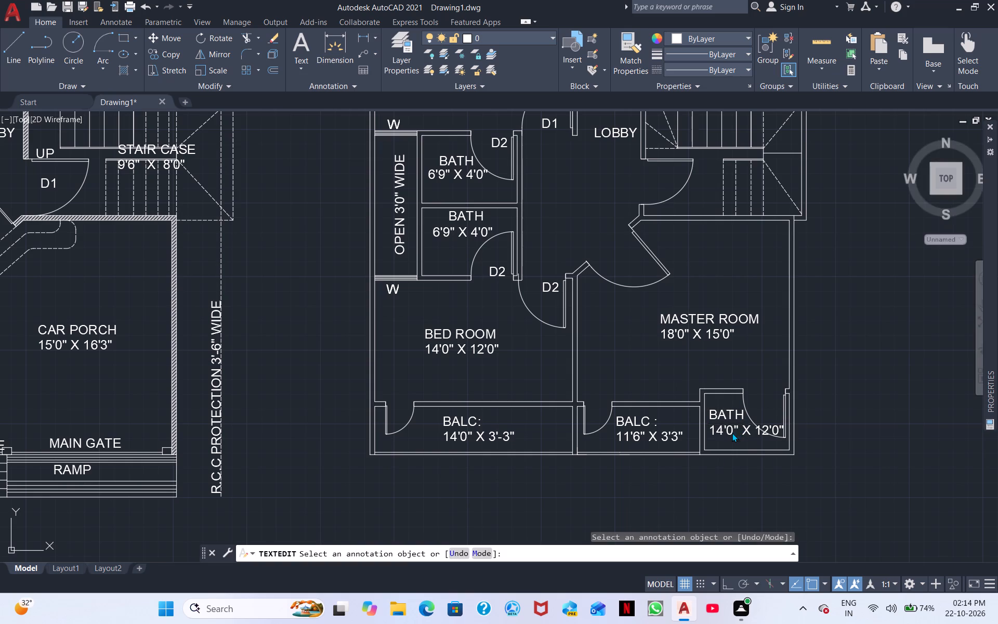
key("BackSpace")
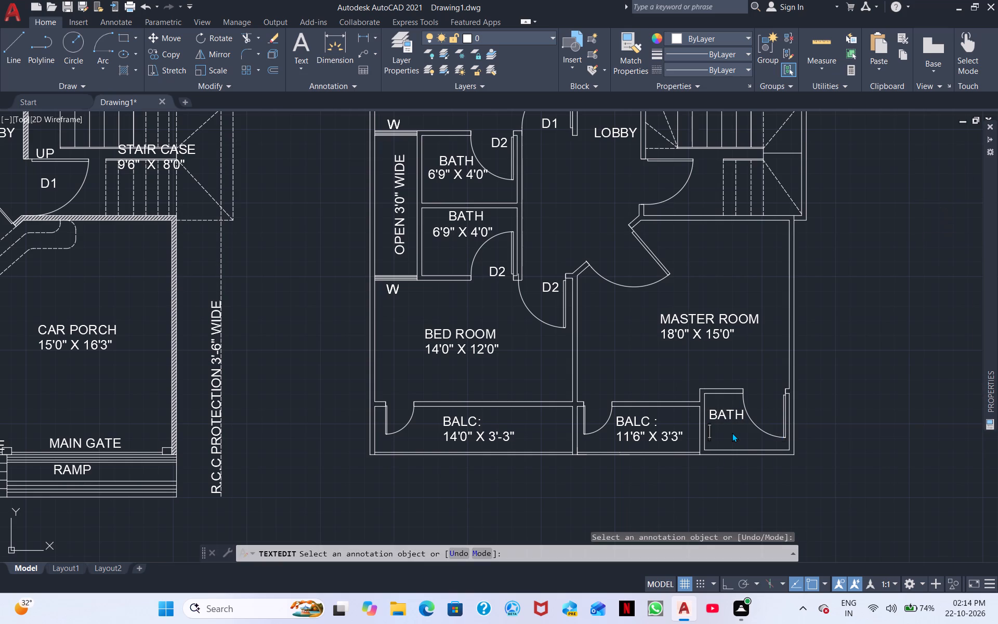
type("6'0\"")
key("space")
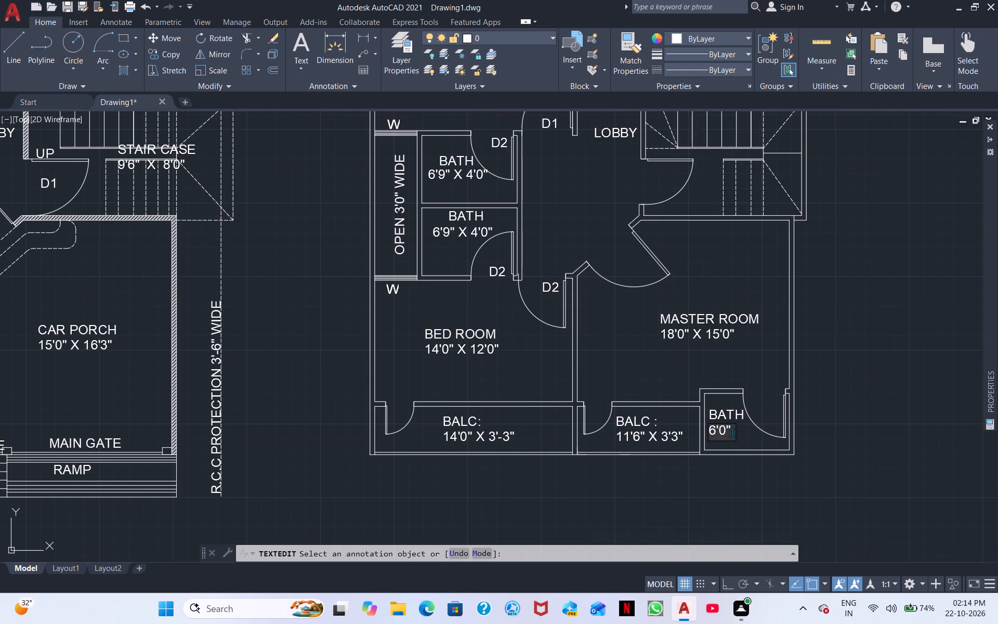
type("X")
key("space")
key("4")
type("'0")
key("shift+quotedbl")
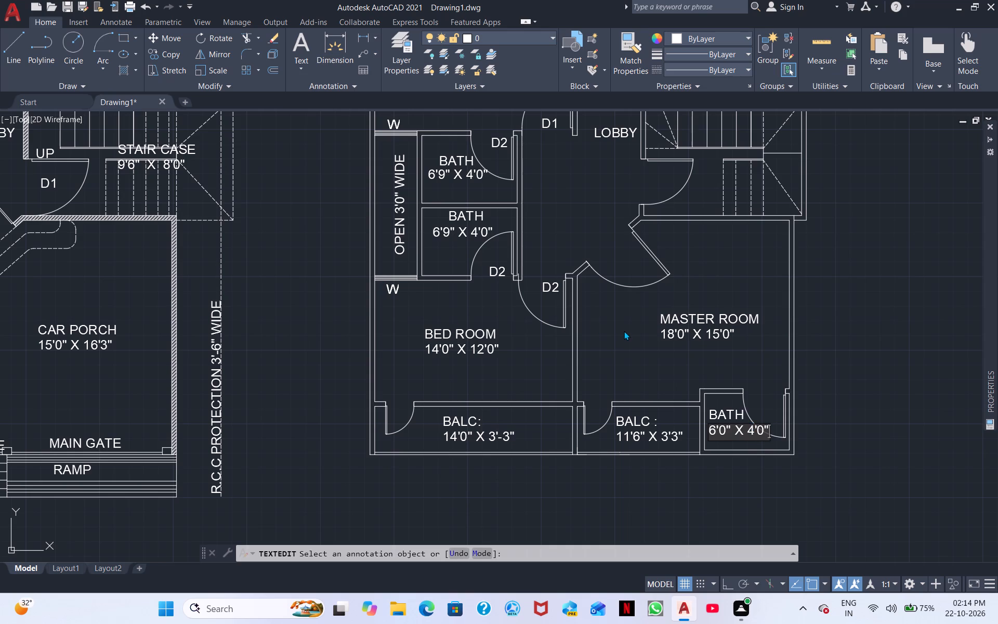
middle_click_drag(663, 279, 636, 387)
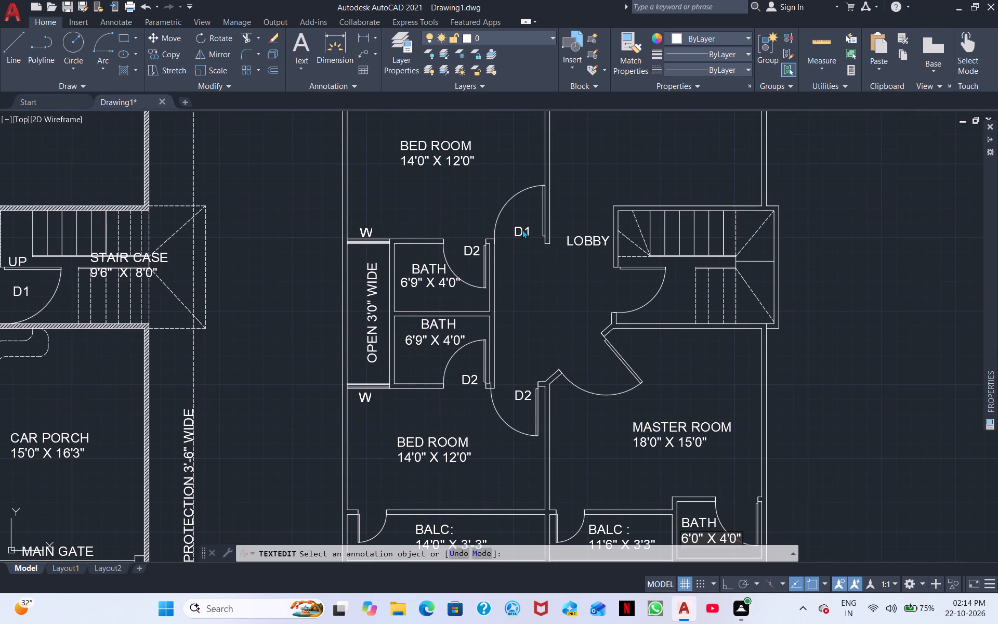
left_click(819, 351)
right_click(825, 355)
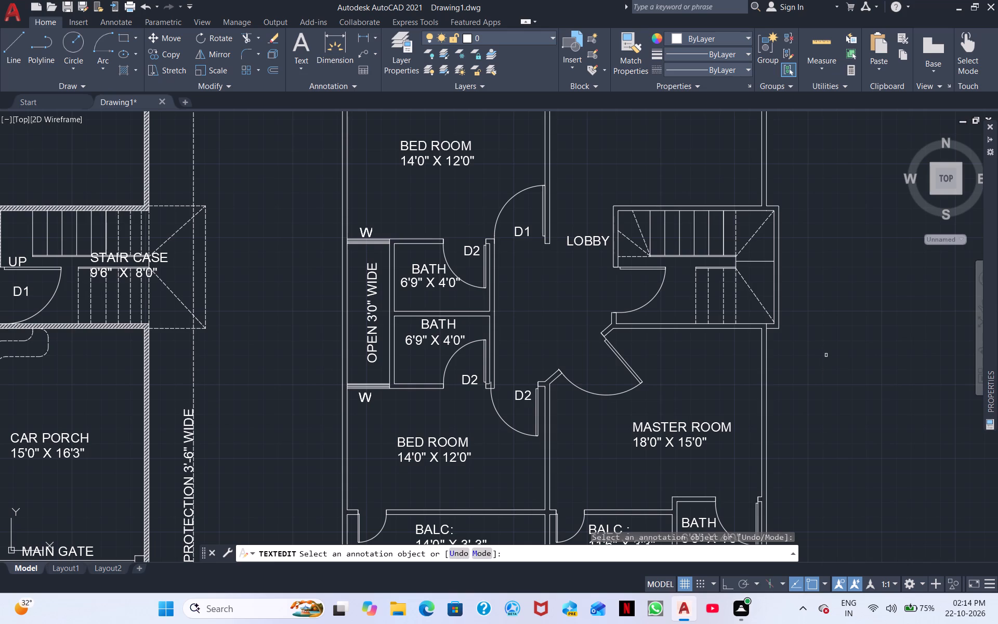
left_click(858, 361)
middle_click_drag(852, 366, 864, 249)
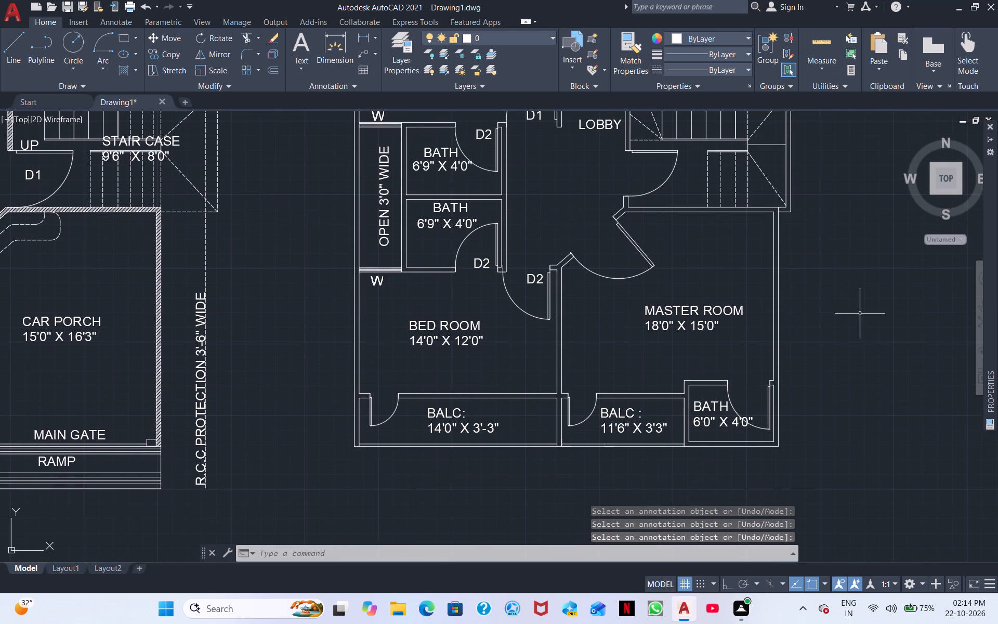
Copy the bedroom door's D2 label to the two balcony doors and the corner bath door.
middle_click_drag(485, 354, 485, 365)
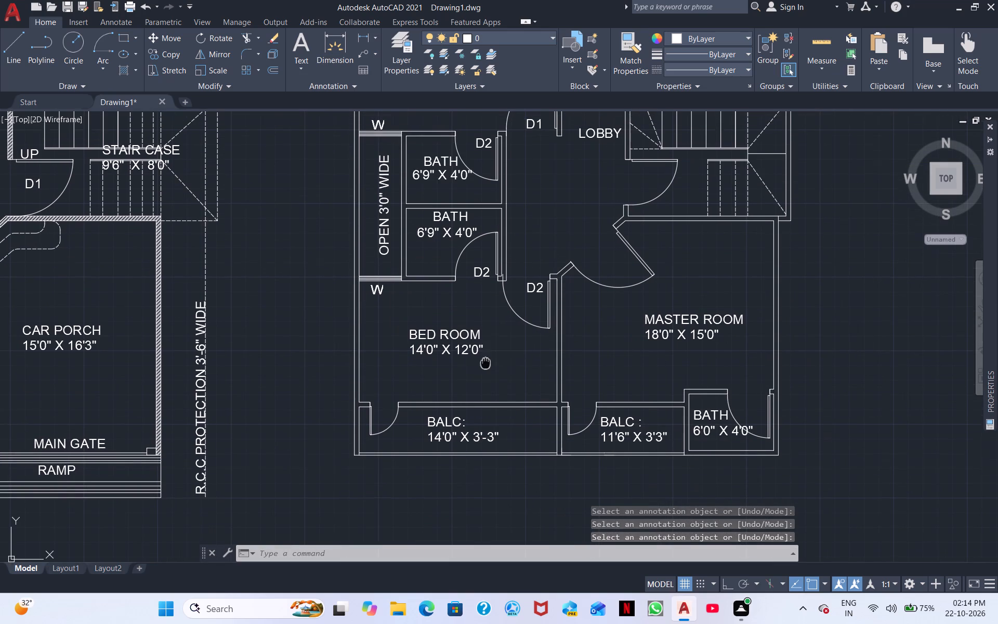
middle_click_drag(485, 365, 490, 428)
left_click(539, 357)
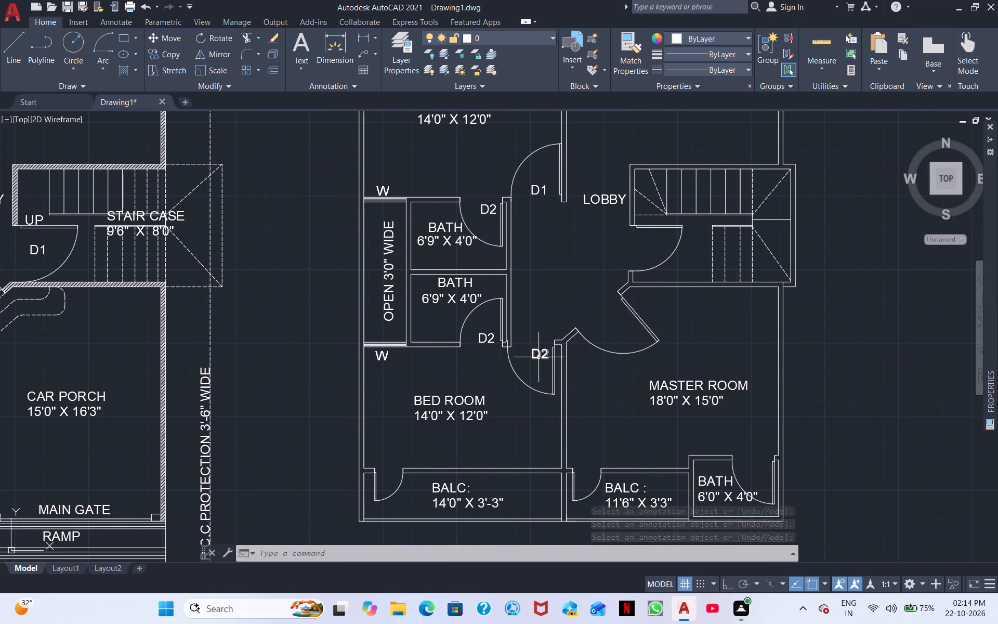
right_click(511, 419)
left_click(586, 213)
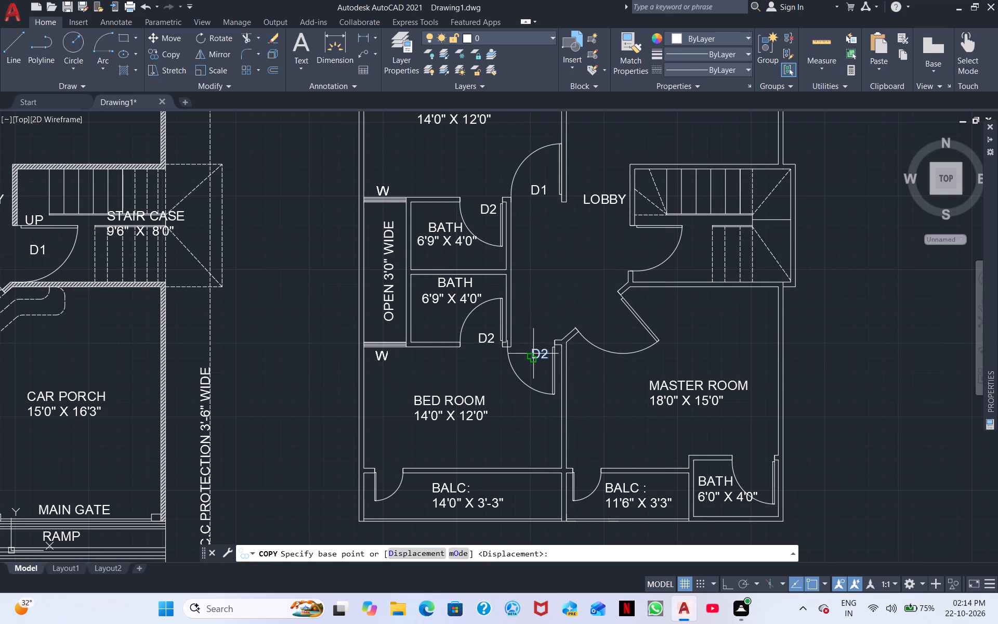
left_click(544, 352)
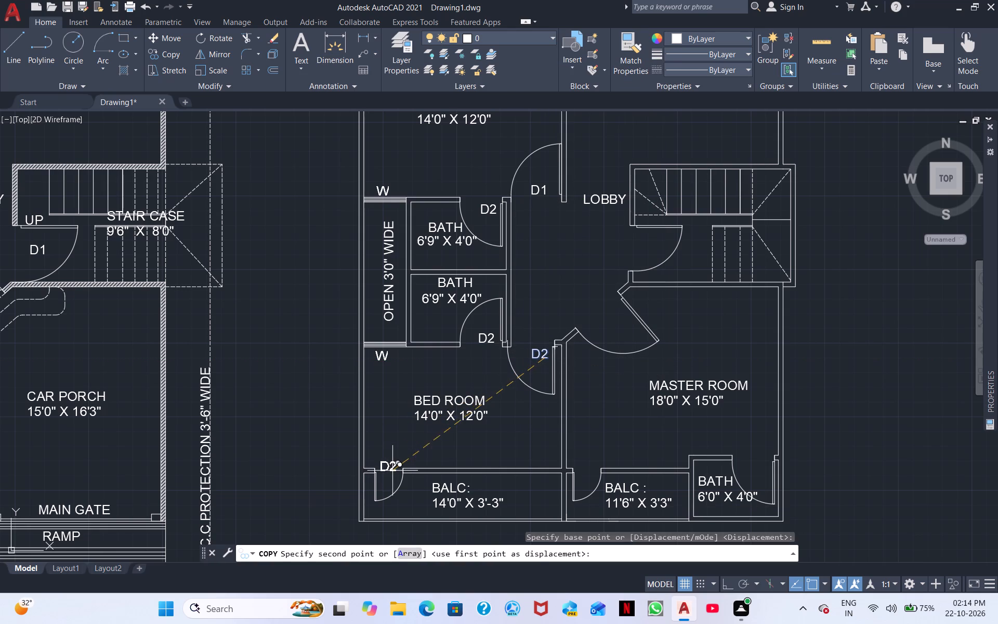
left_click(394, 480)
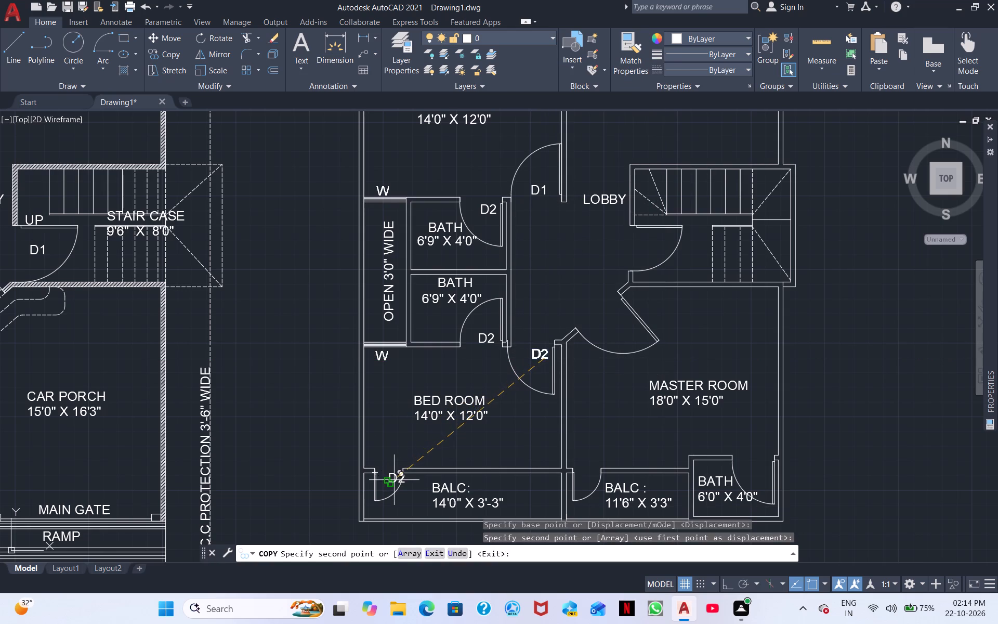
scroll(580, 477, "up", 3)
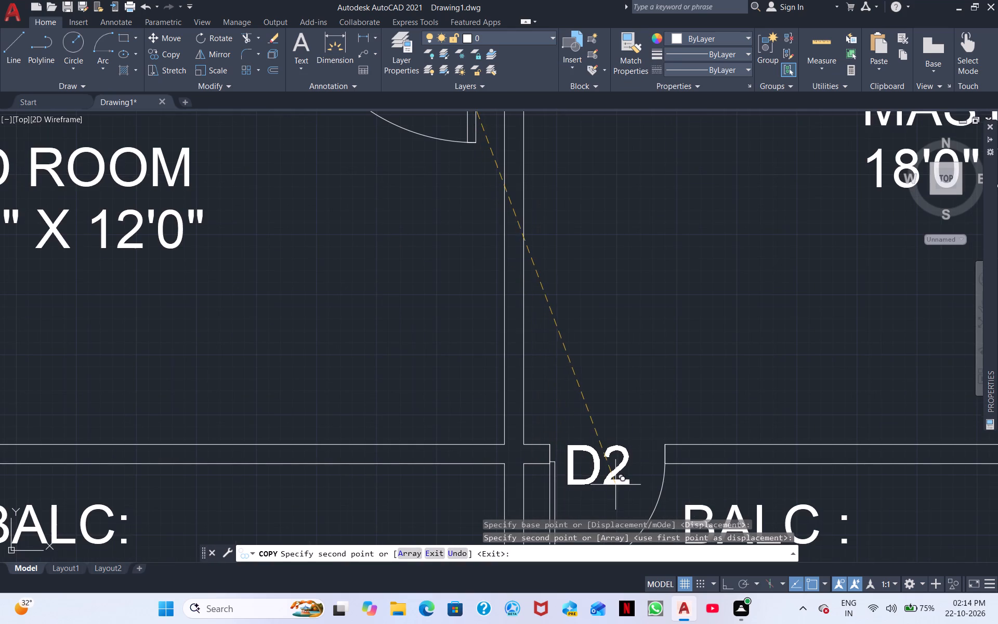
left_click(614, 494)
middle_click_drag(727, 497, 262, 442)
scroll(247, 436, "down", 1)
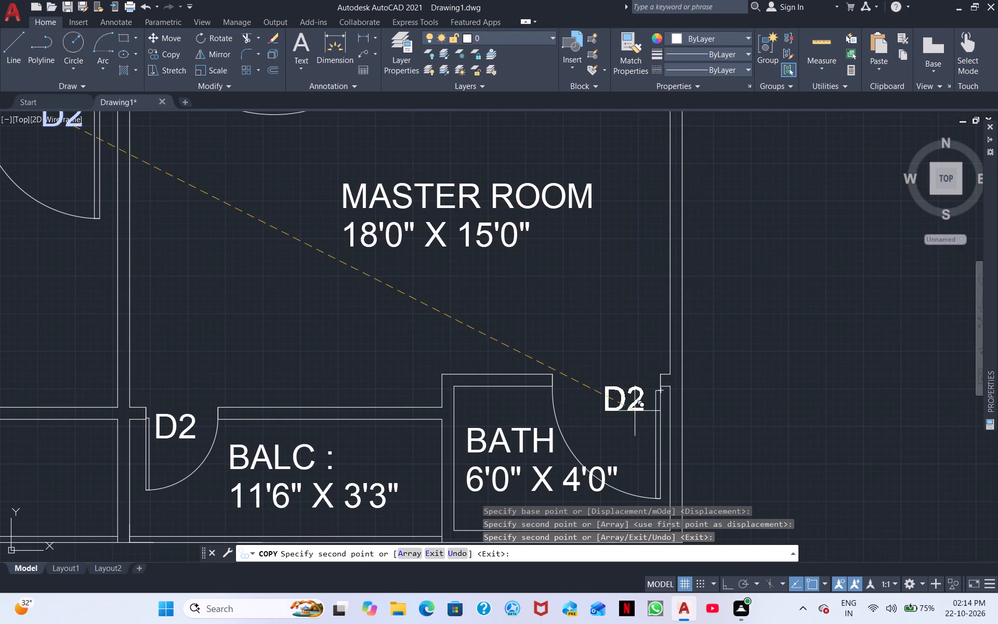
left_click(632, 417)
scroll(400, 362, "down", 2)
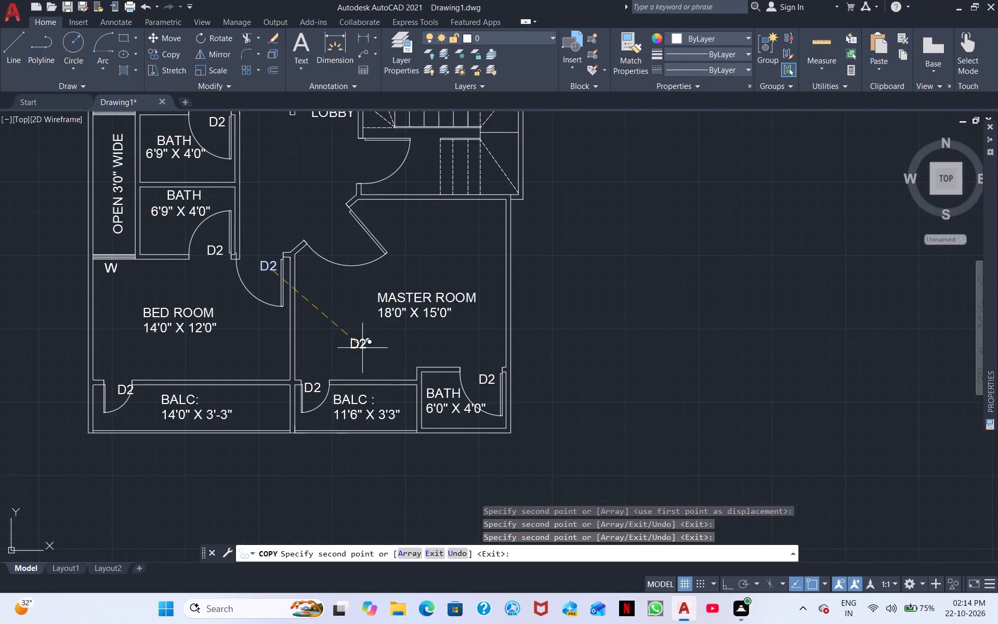
middle_click_drag(362, 348, 584, 338)
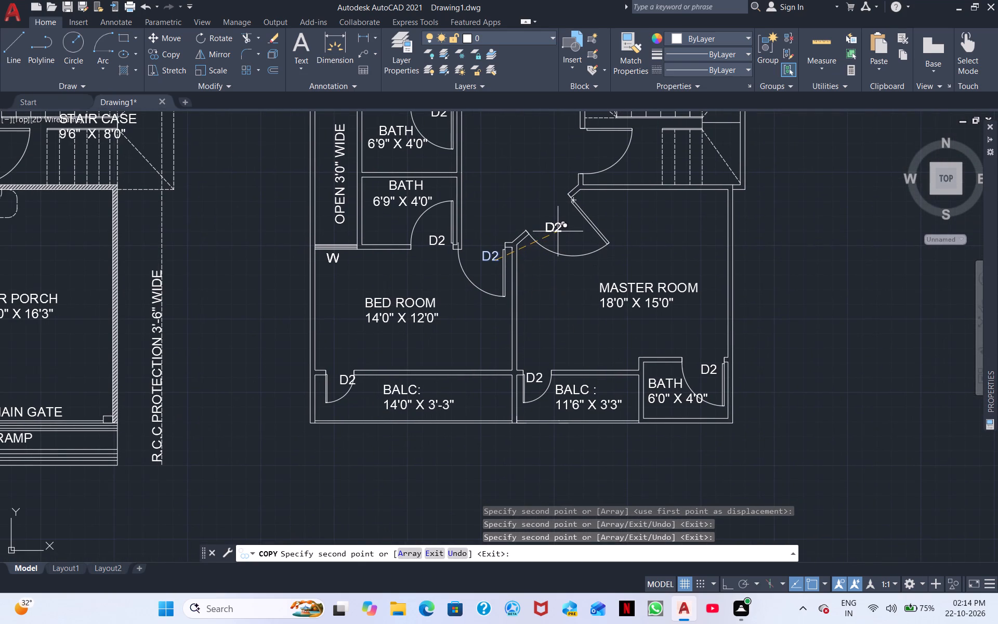
right_click(521, 223)
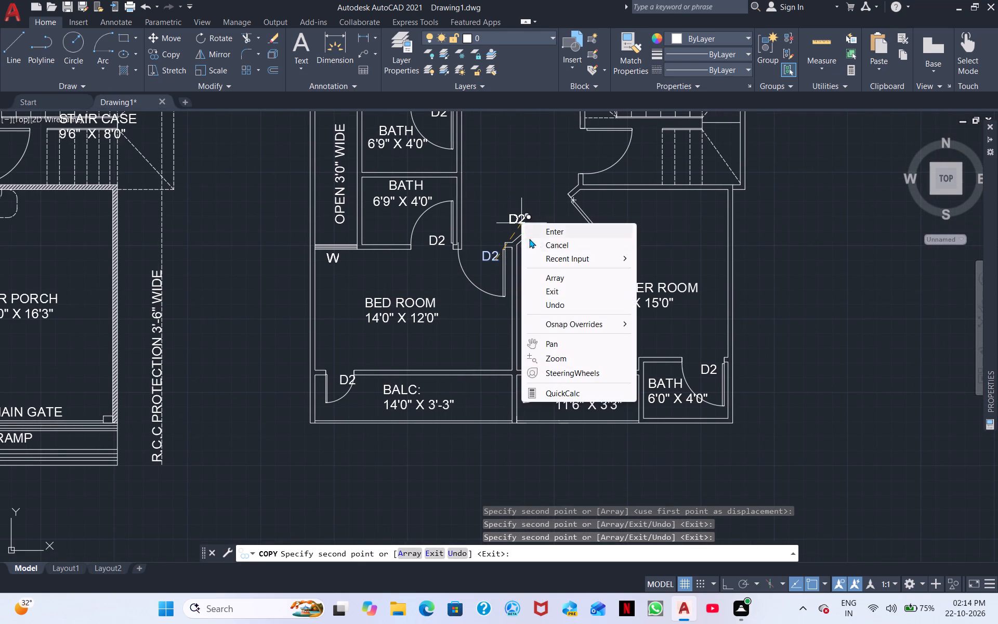
left_click(550, 245)
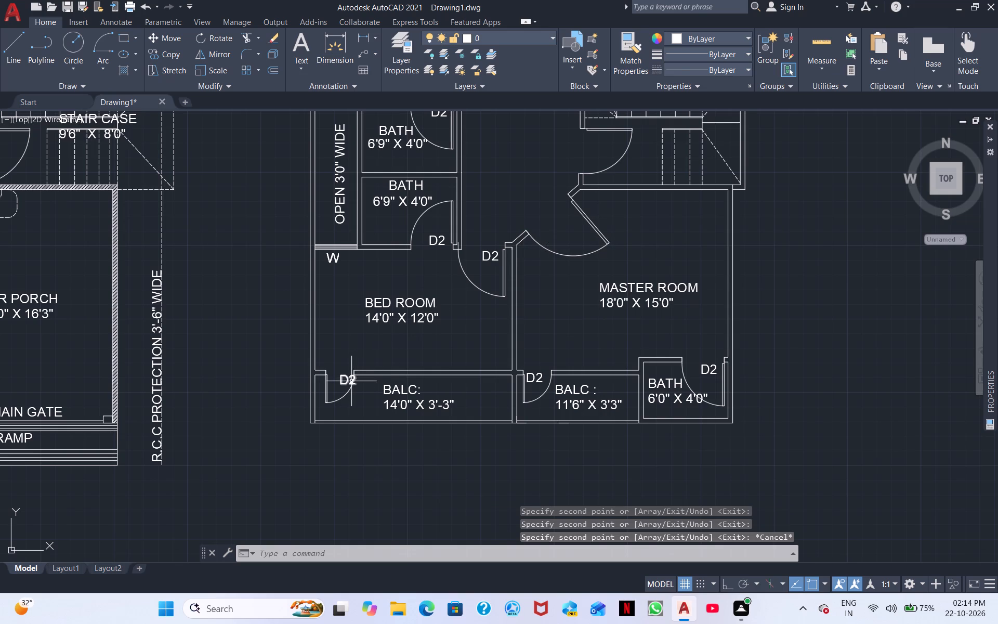
Move the D2 label at the bedroom balcony door inward so it sits within the door swing.
left_click(350, 382)
right_click(360, 382)
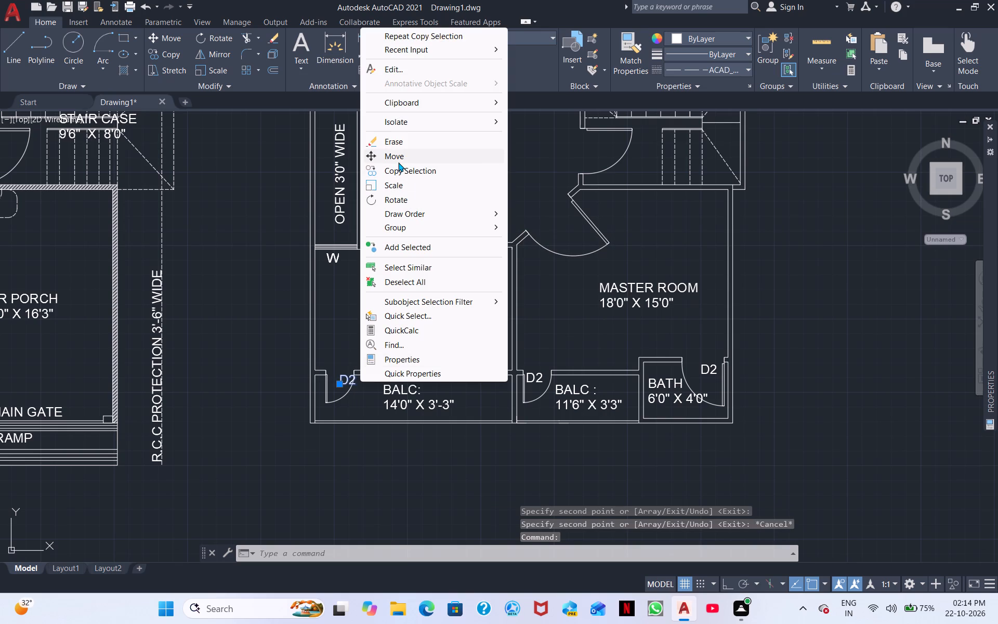
left_click(398, 162)
scroll(323, 372, "up", 4)
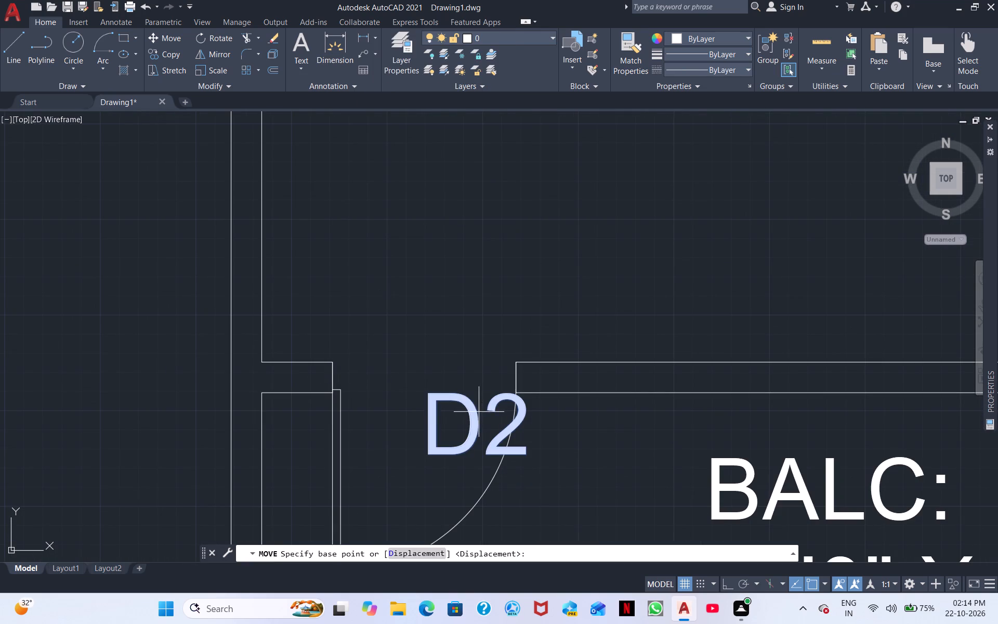
left_click(479, 412)
left_click(422, 415)
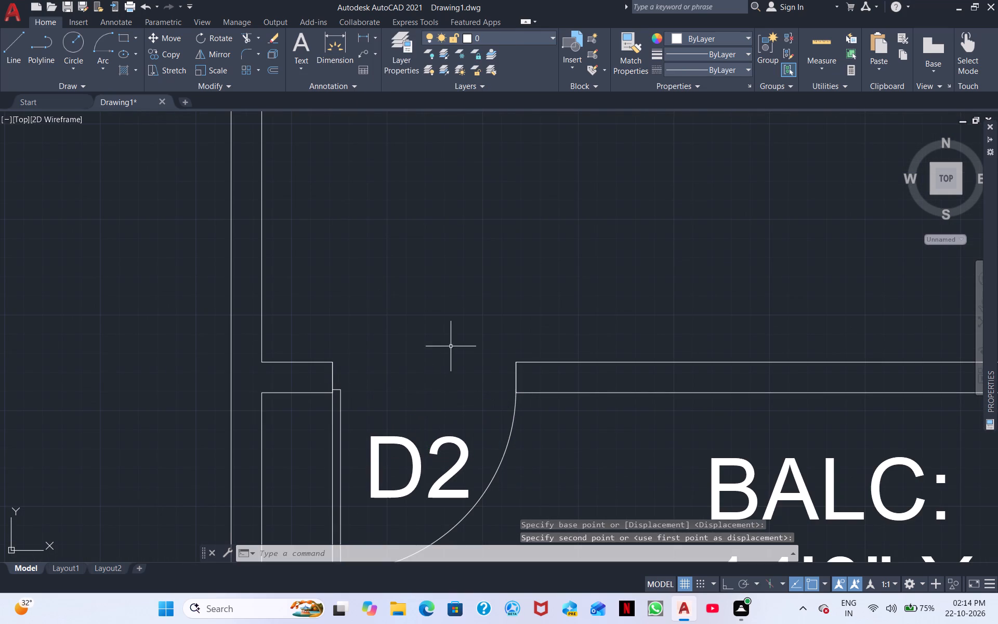
Copy the bedroom's W label to the bedroom and master room walls just above the two BALC labels.
scroll(453, 343, "down", 3)
middle_click_drag(509, 320, 373, 329)
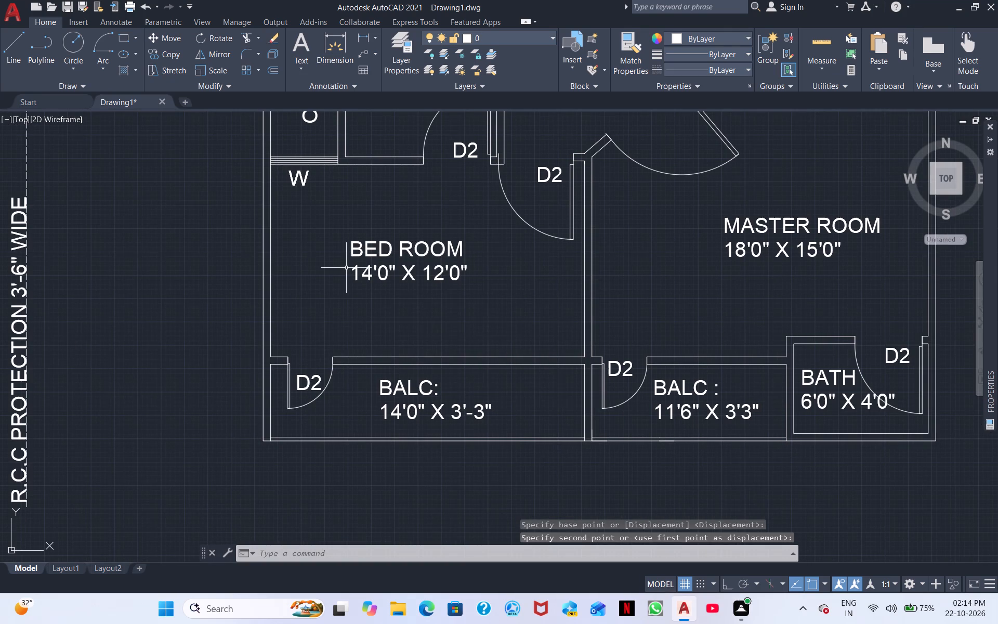
left_click(304, 185)
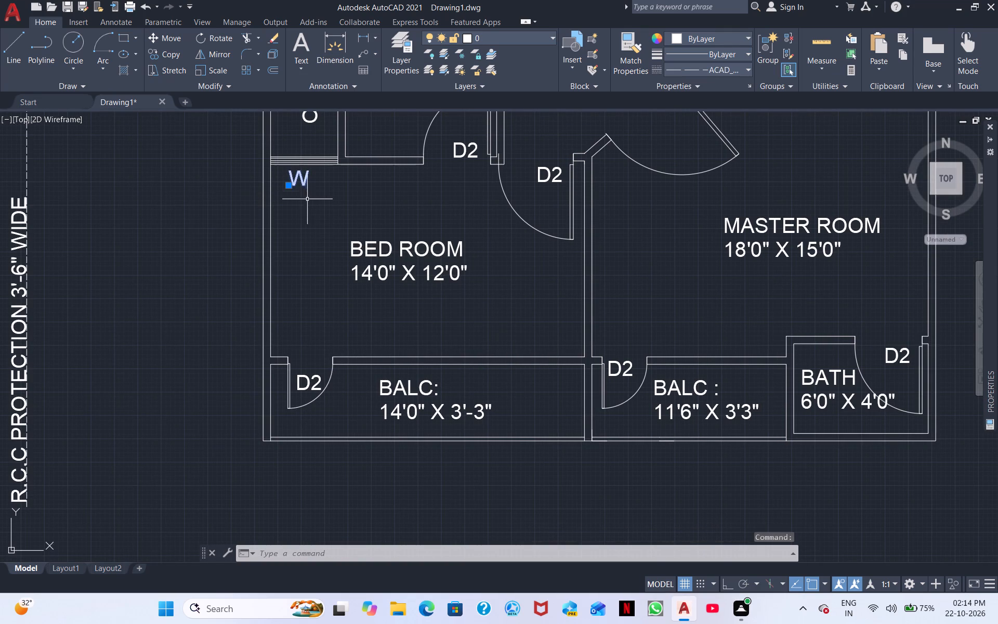
right_click(298, 246)
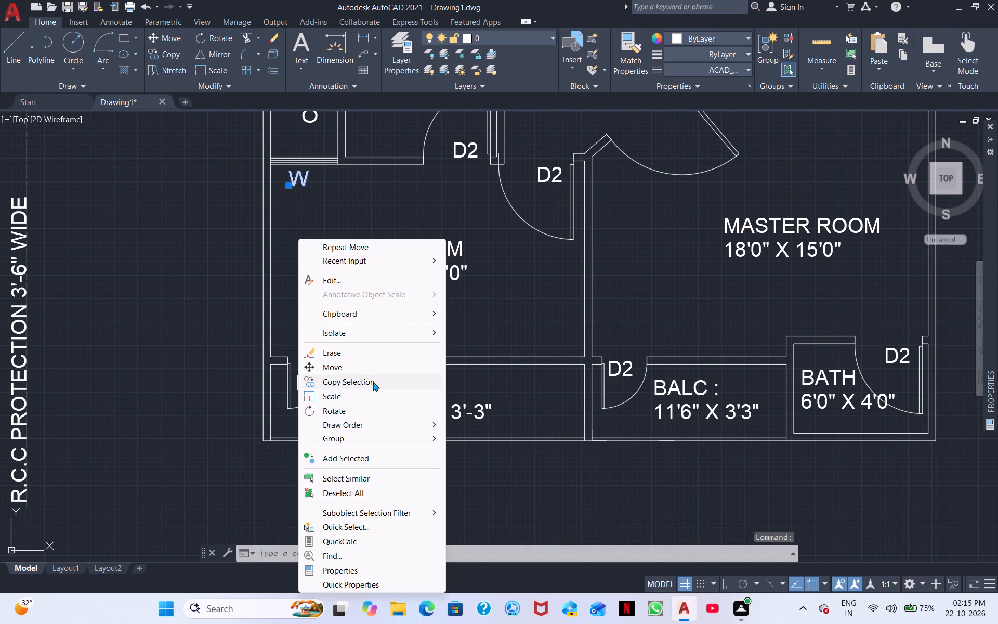
left_click(373, 382)
left_click(309, 176)
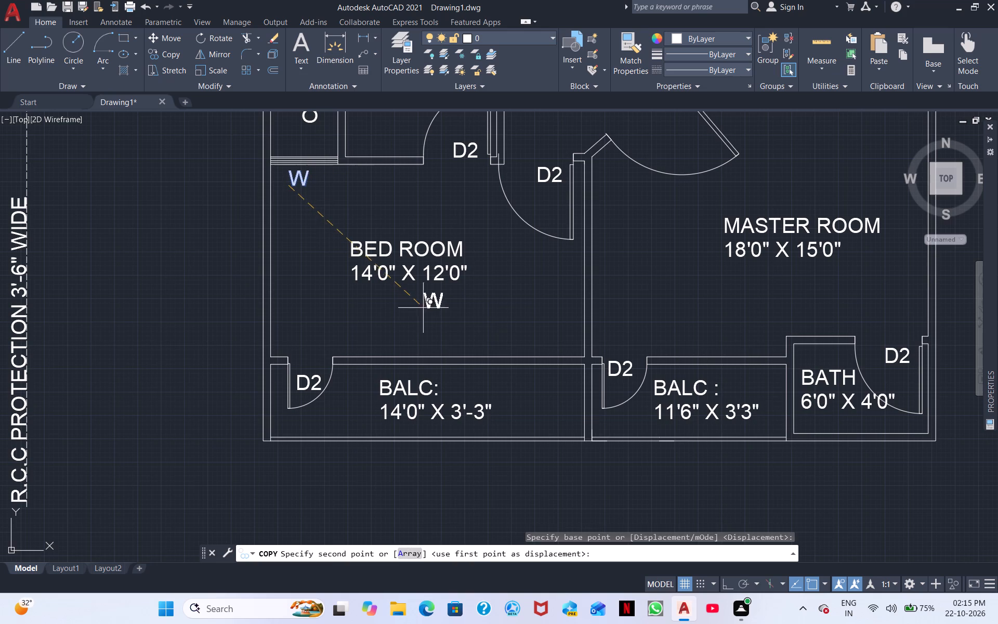
left_click(471, 350)
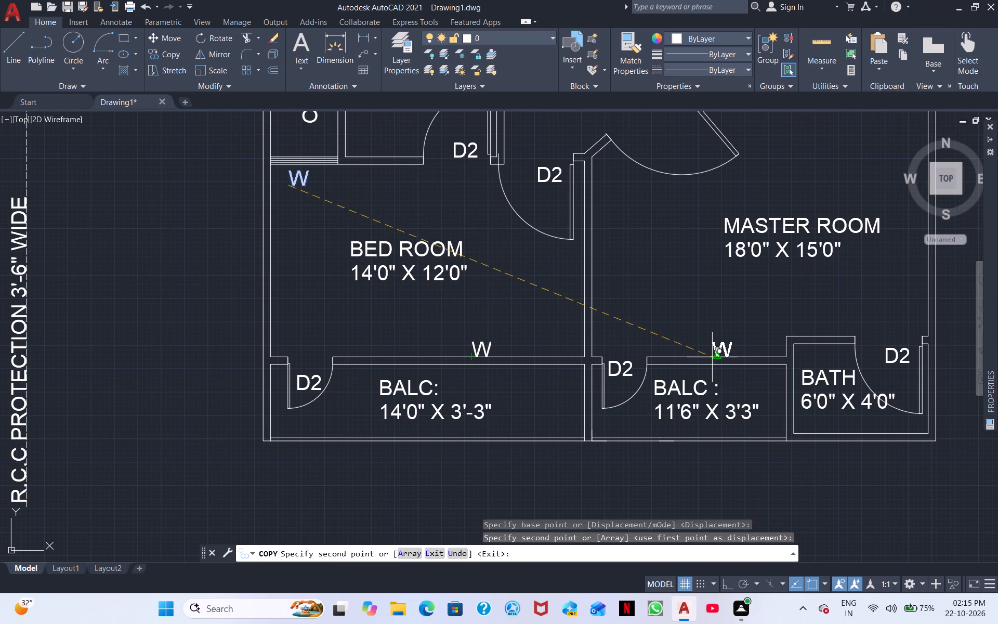
left_click(712, 357)
right_click(687, 334)
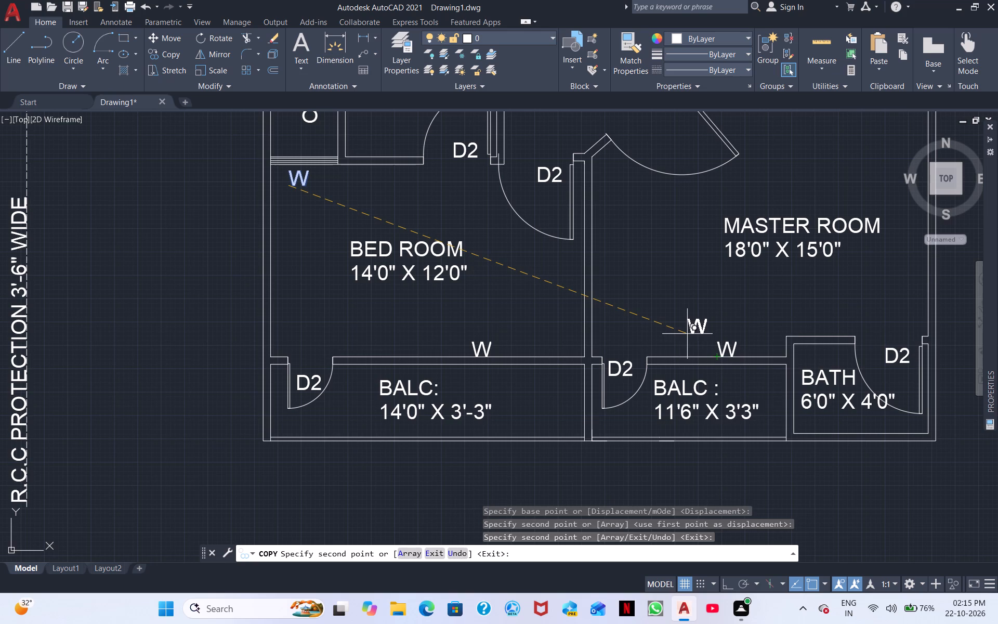
left_click(711, 352)
scroll(706, 344, "down", 1)
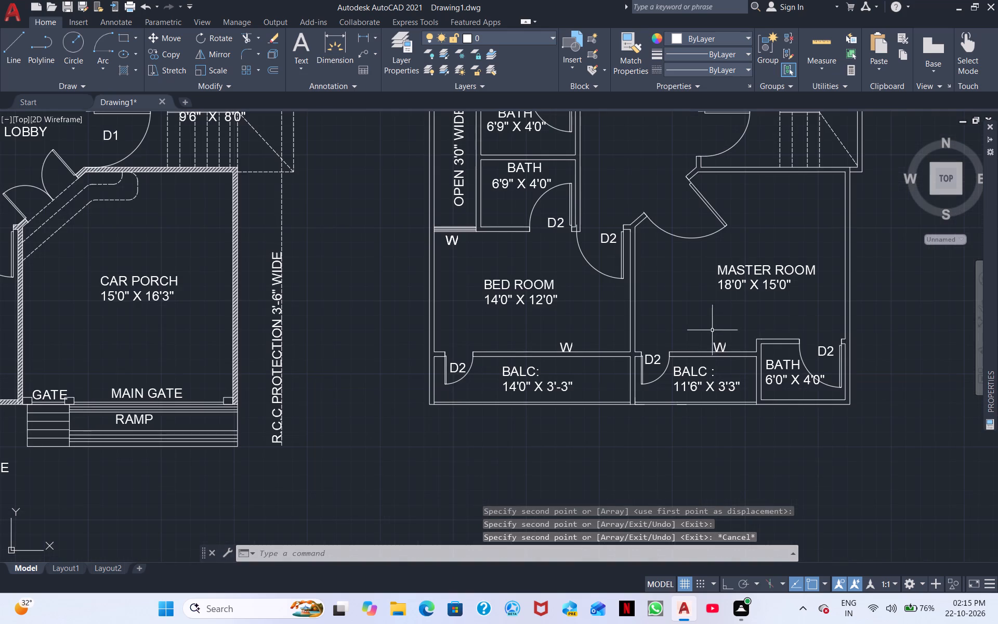
middle_click_drag(713, 328, 502, 342)
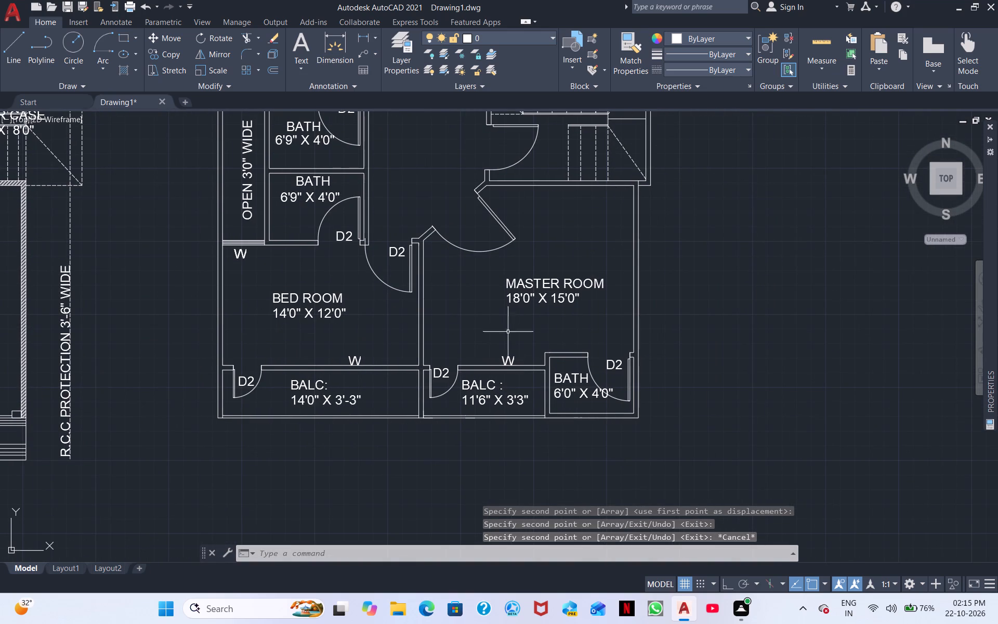
middle_click_drag(470, 327, 469, 389)
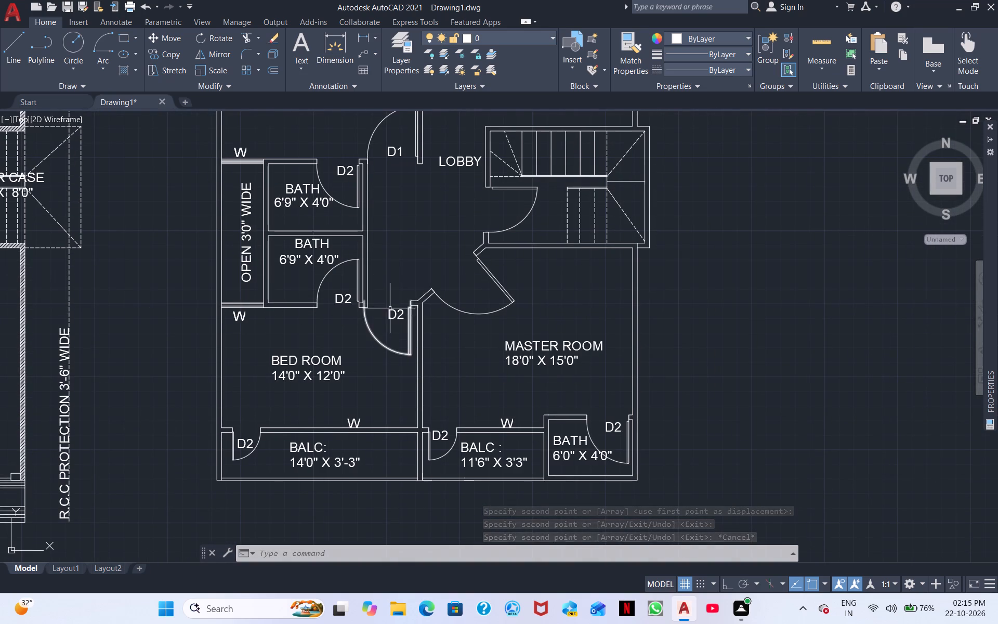
Copy the D1 label from the upper bedroom door to the staircase door and the master room door.
left_click(404, 150)
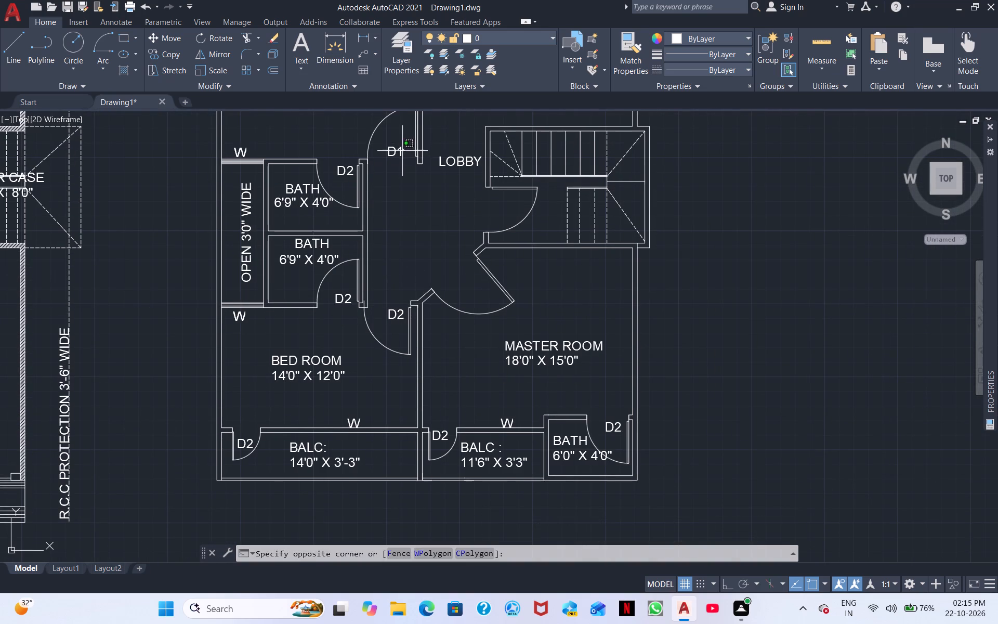
left_click(398, 154)
right_click(398, 185)
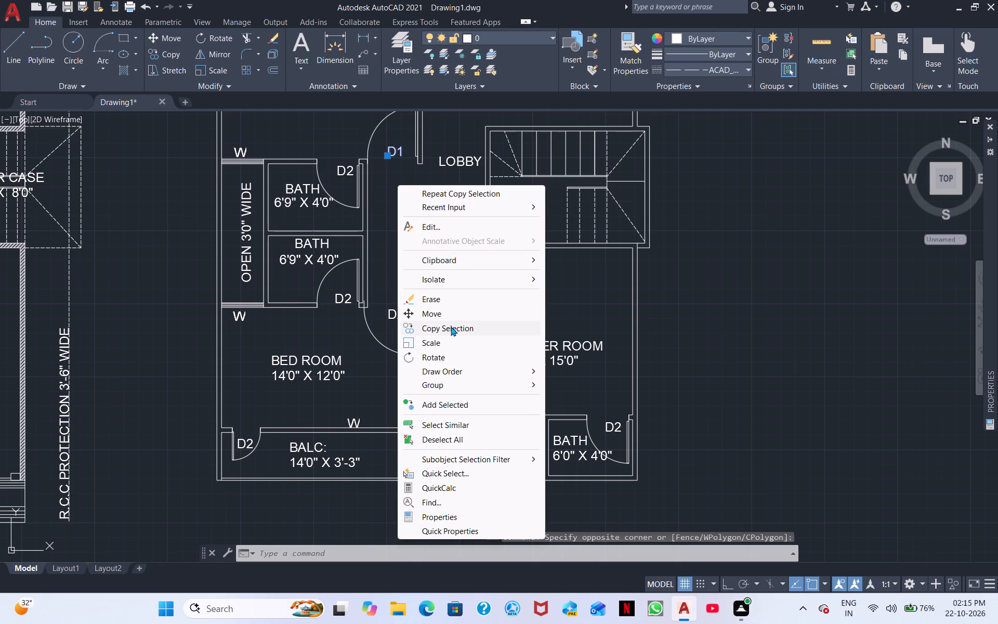
left_click(450, 327)
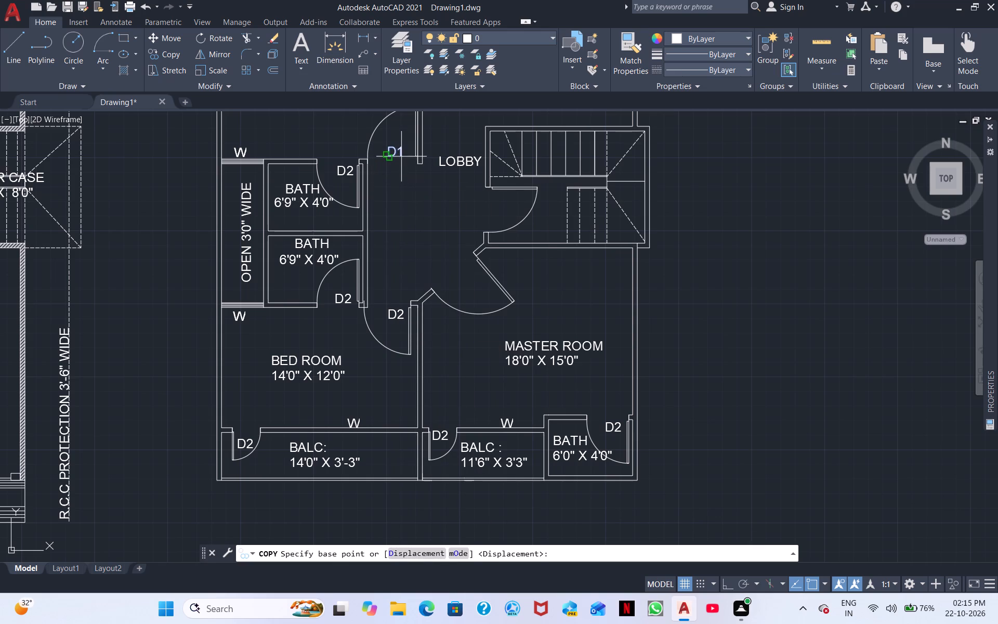
left_click(401, 156)
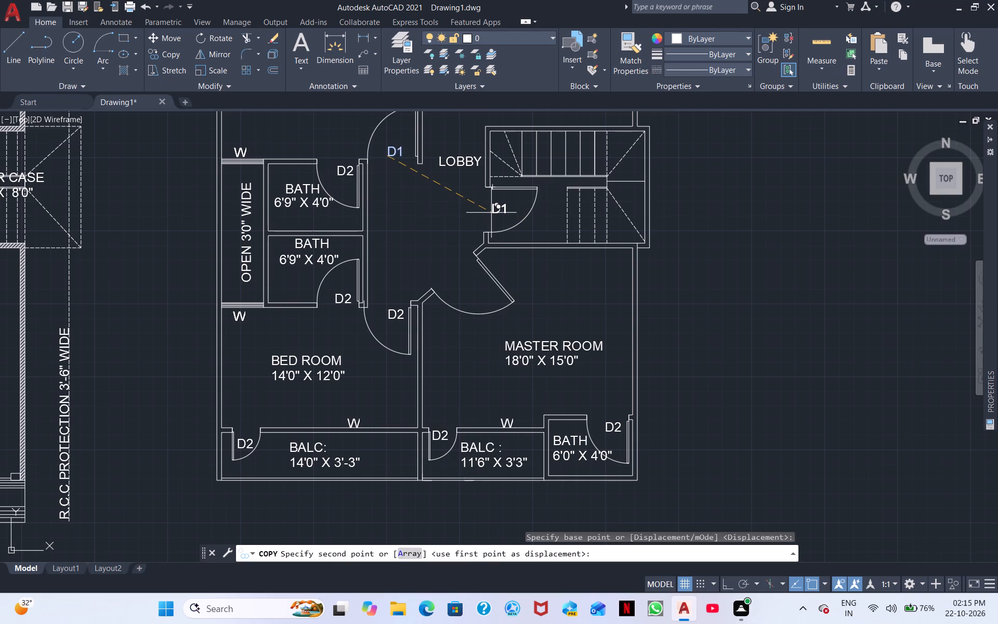
left_click(491, 212)
left_click(445, 283)
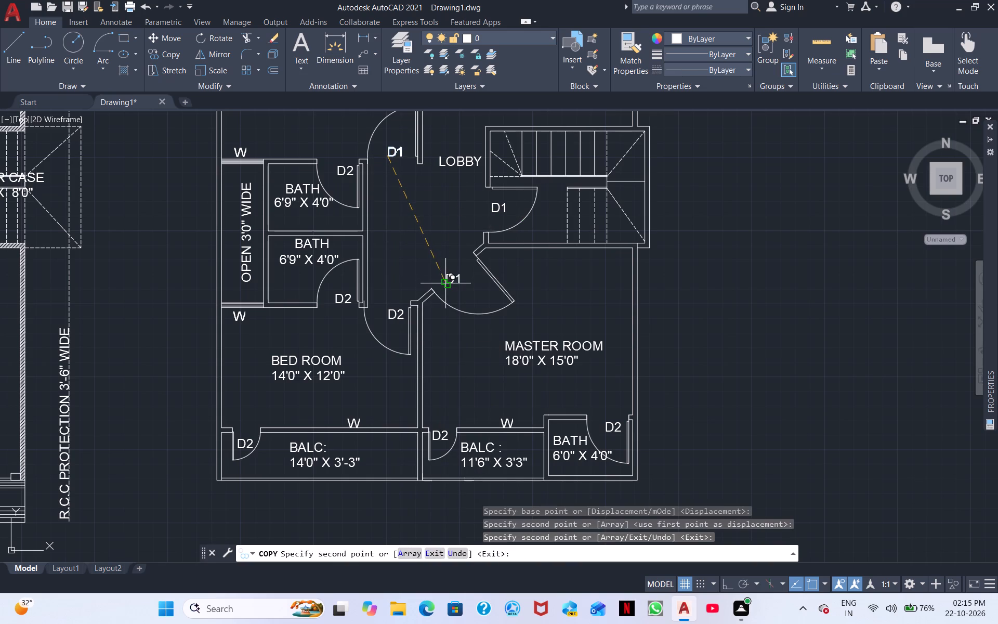
right_click(393, 256)
left_click(429, 277)
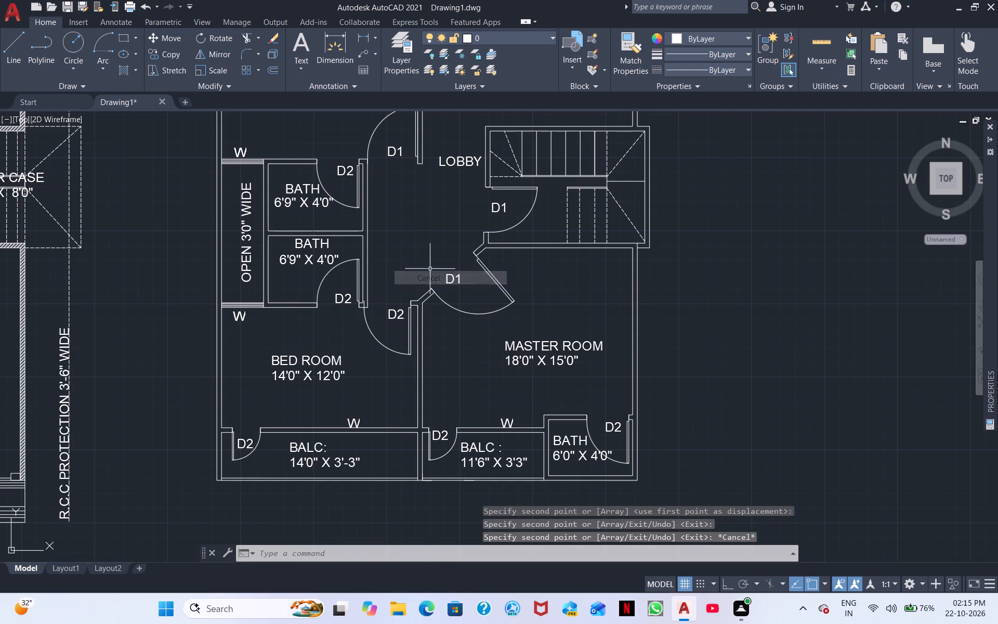
Copy the STAIR CASE label and its 9'6" X 8'0" size text from the hatched-wall plan onto this plan's staircase beside the lobby.
scroll(432, 225, "down", 1)
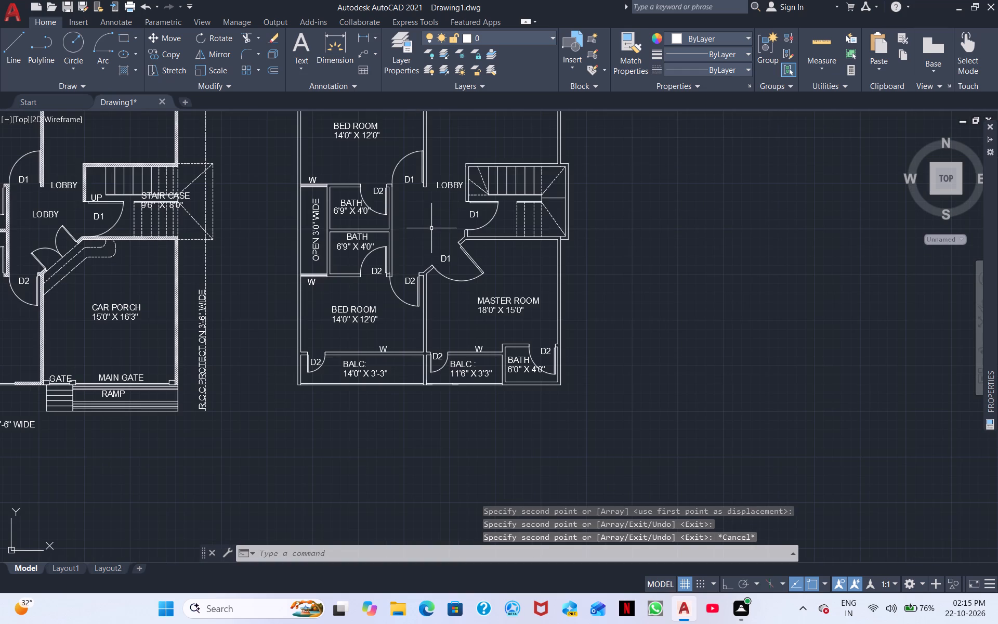
middle_click_drag(432, 245, 427, 362)
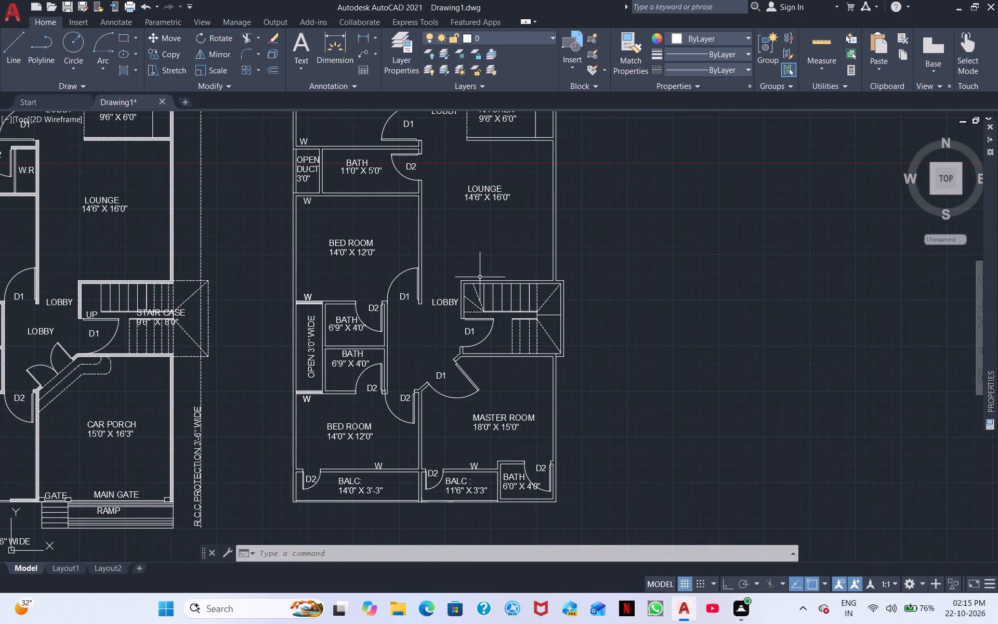
middle_click_drag(338, 309, 521, 296)
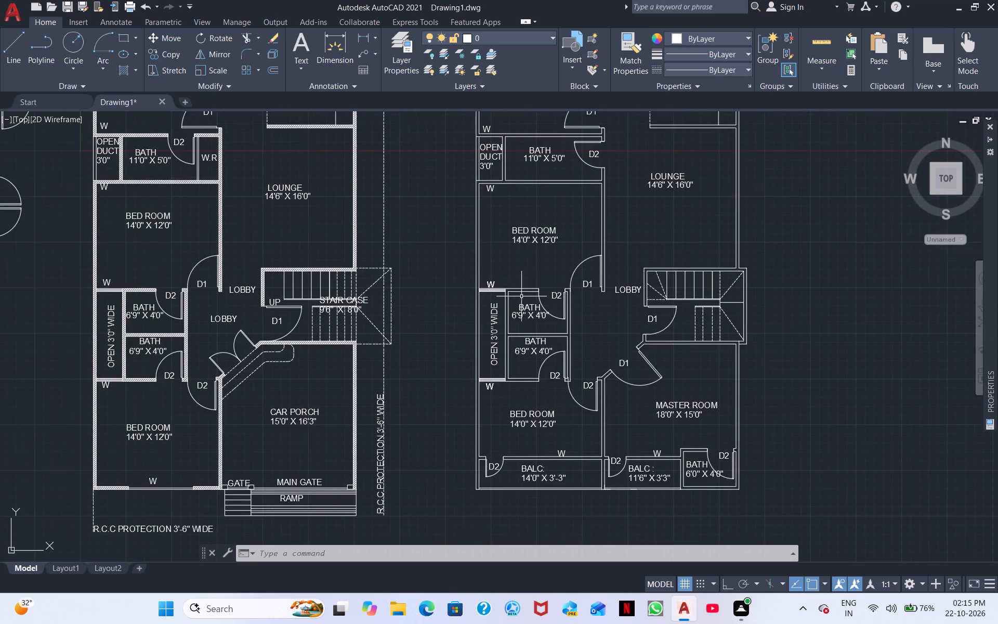
scroll(521, 297, "down", 1)
scroll(424, 333, "up", 2)
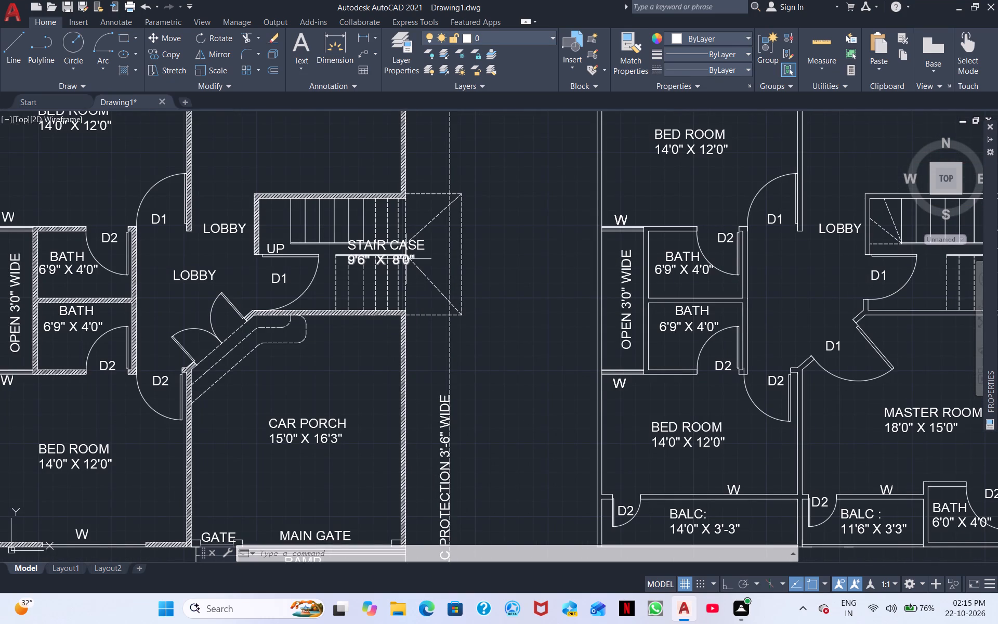
left_click(406, 259)
left_click(412, 248)
right_click(427, 272)
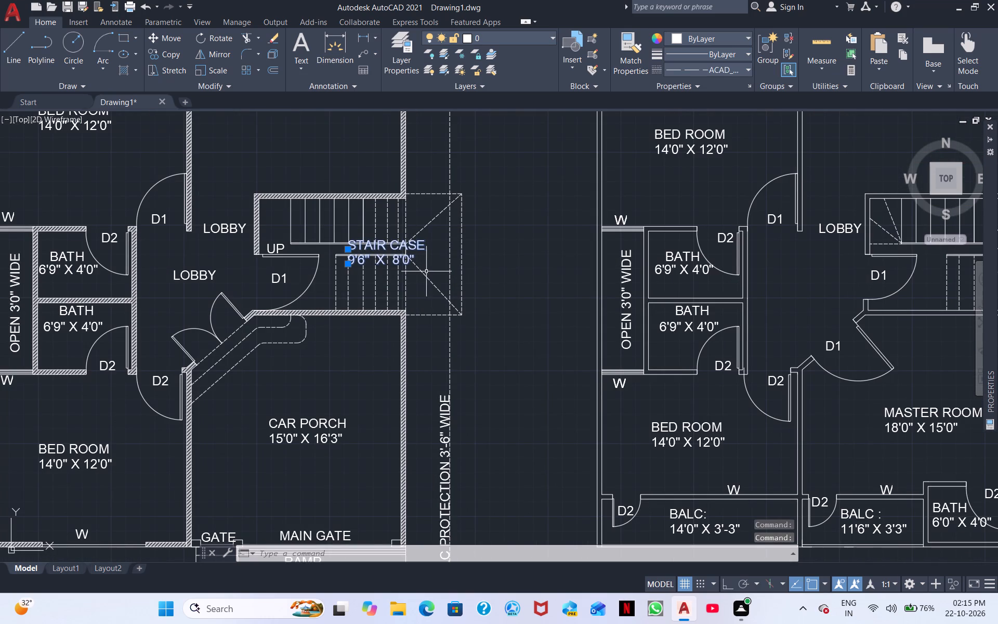
left_click(491, 383)
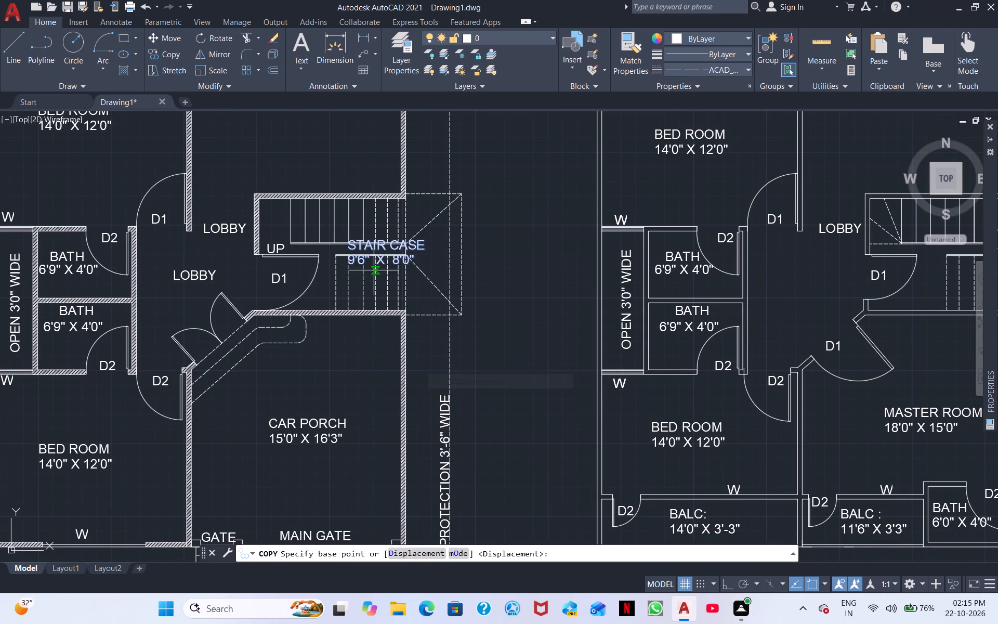
left_click(409, 243)
scroll(677, 292, "down", 2)
middle_click_drag(693, 292, 424, 303)
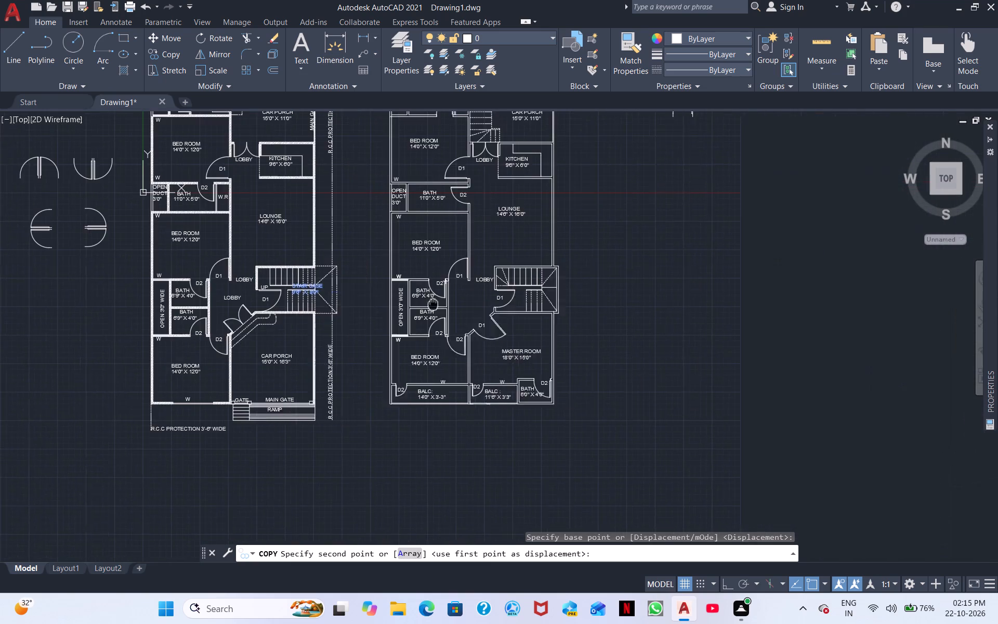
middle_click_drag(424, 303, 412, 303)
scroll(401, 300, "up", 2)
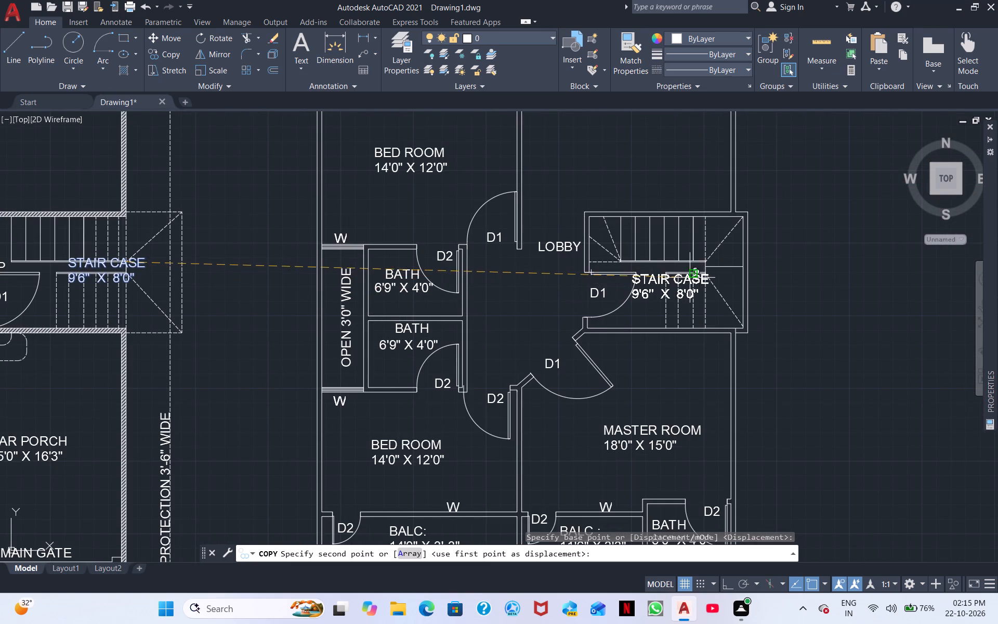
scroll(690, 278, "up", 3)
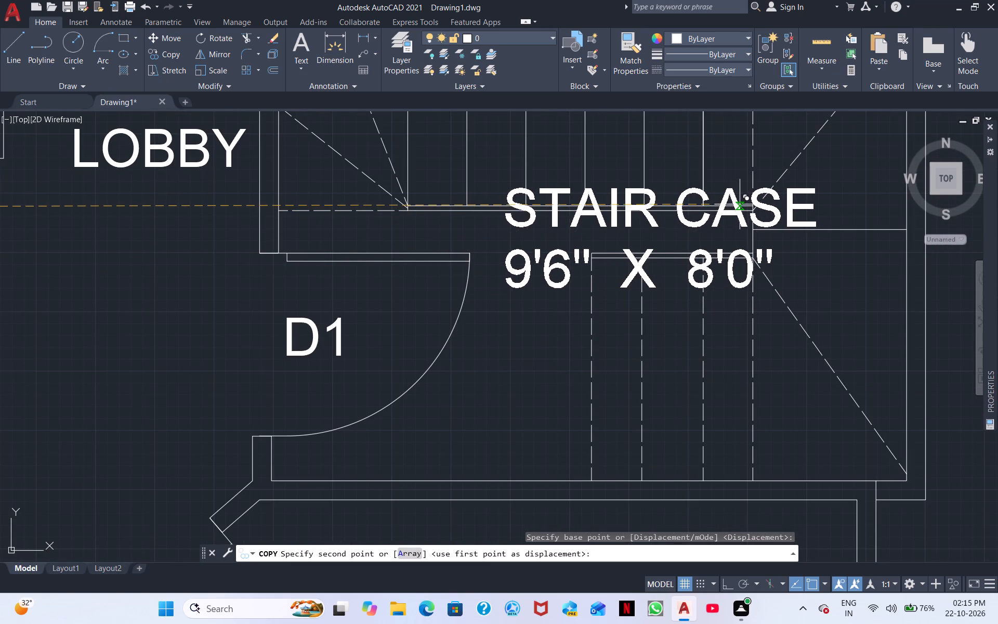
left_click(748, 205)
right_click(688, 324)
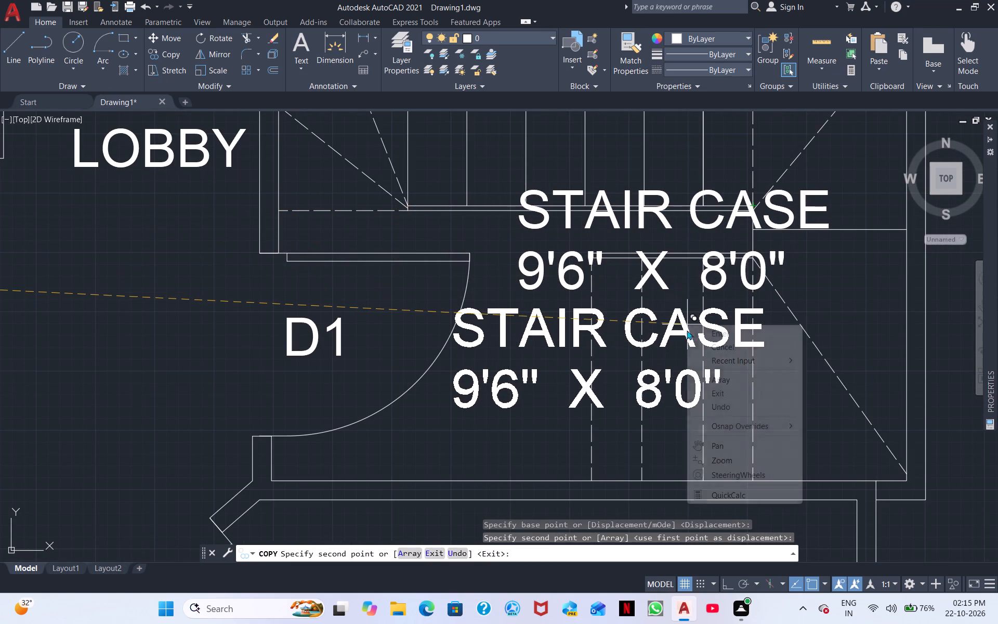
left_click(727, 349)
Change the BATH label of the 11'0" X 5'0" bath beside the open duct to G.BATH.
scroll(674, 364, "down", 2)
middle_click_drag(638, 390, 612, 285)
scroll(612, 328, "down", 1)
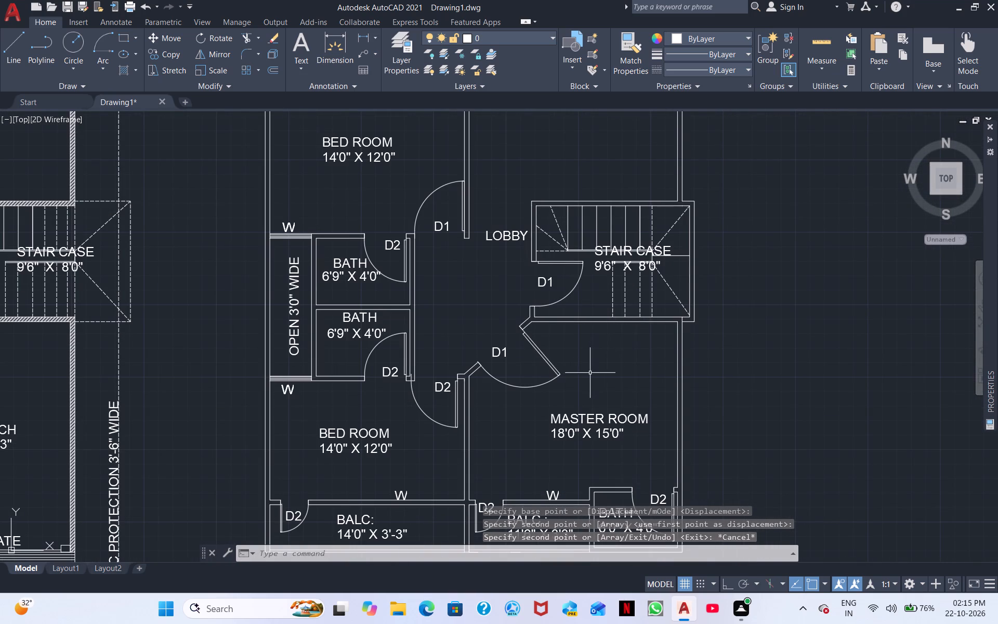
middle_click_drag(598, 352, 598, 391)
scroll(606, 402, "down", 1)
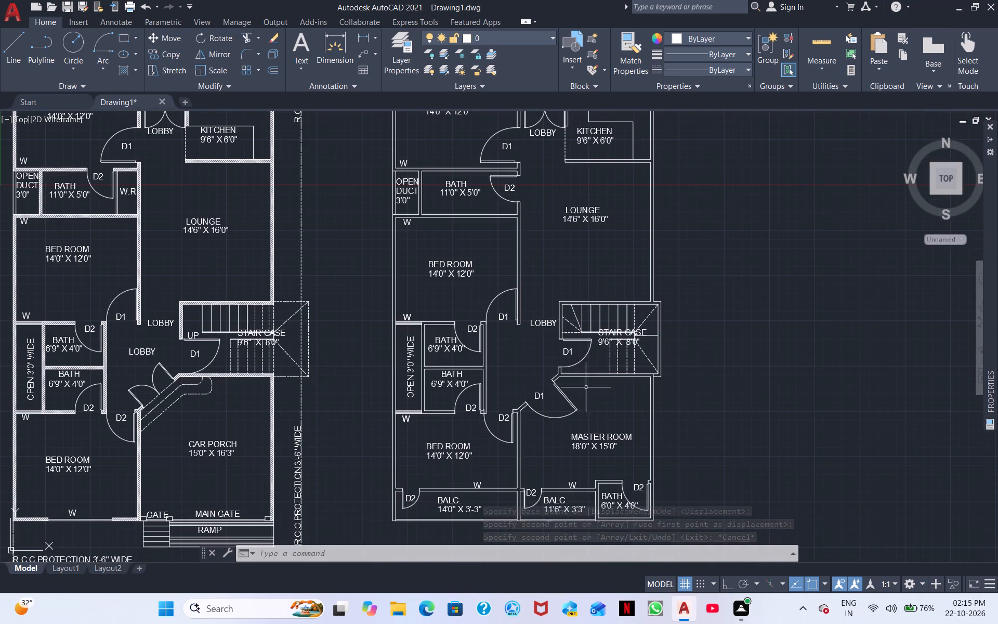
scroll(530, 356, "down", 1)
scroll(463, 342, "up", 3)
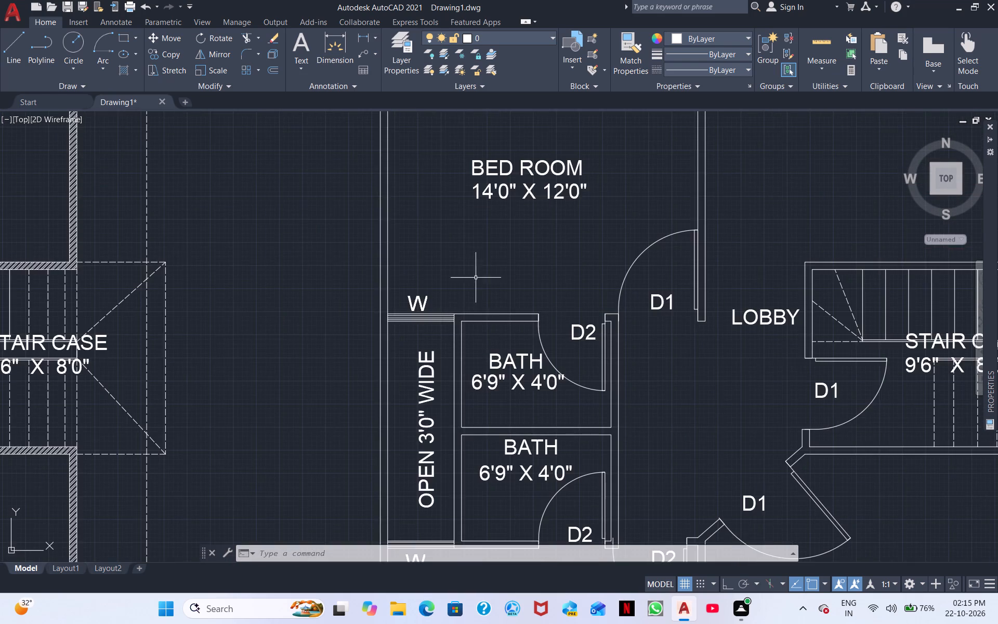
middle_click_drag(498, 251, 471, 490)
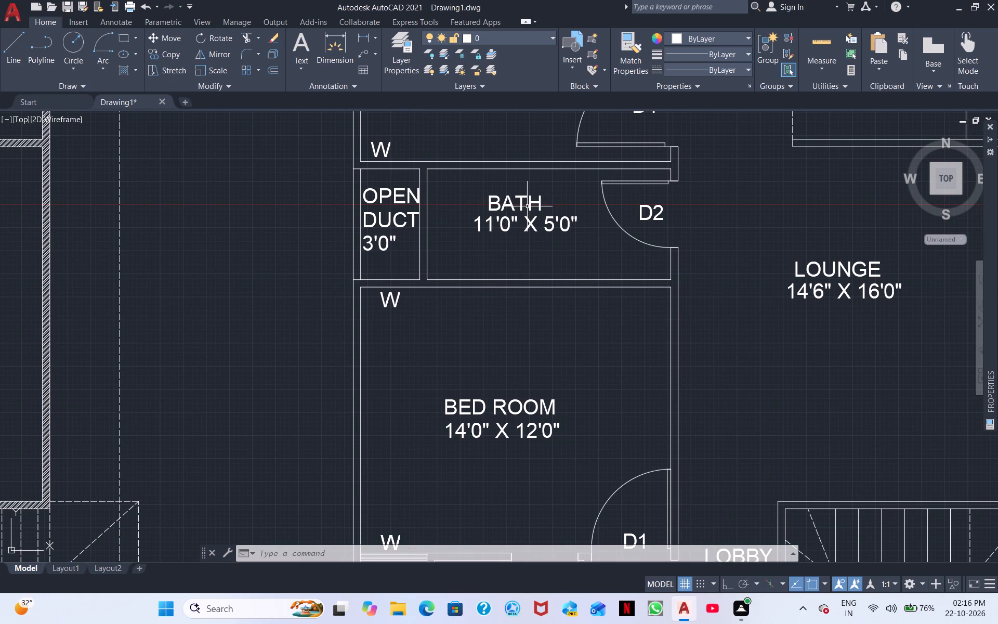
left_click(527, 206)
left_click(510, 204)
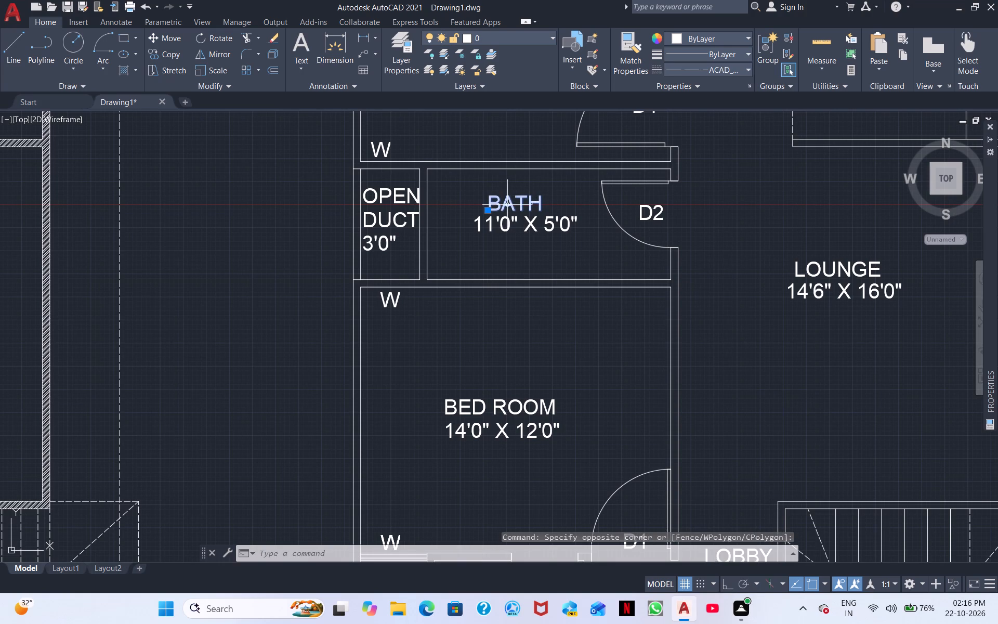
key("BackSpace")
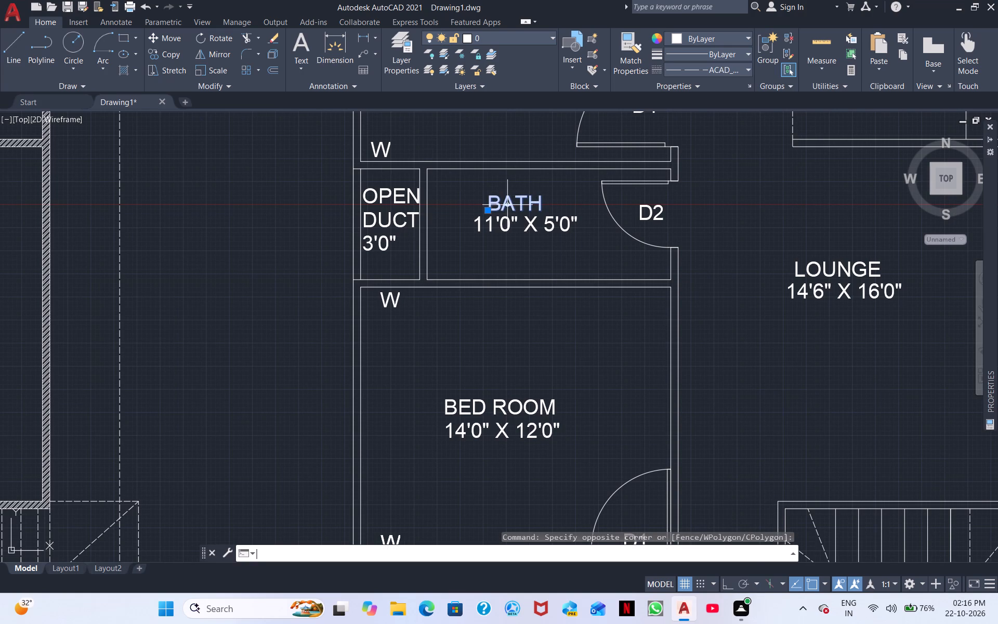
double_click(511, 203)
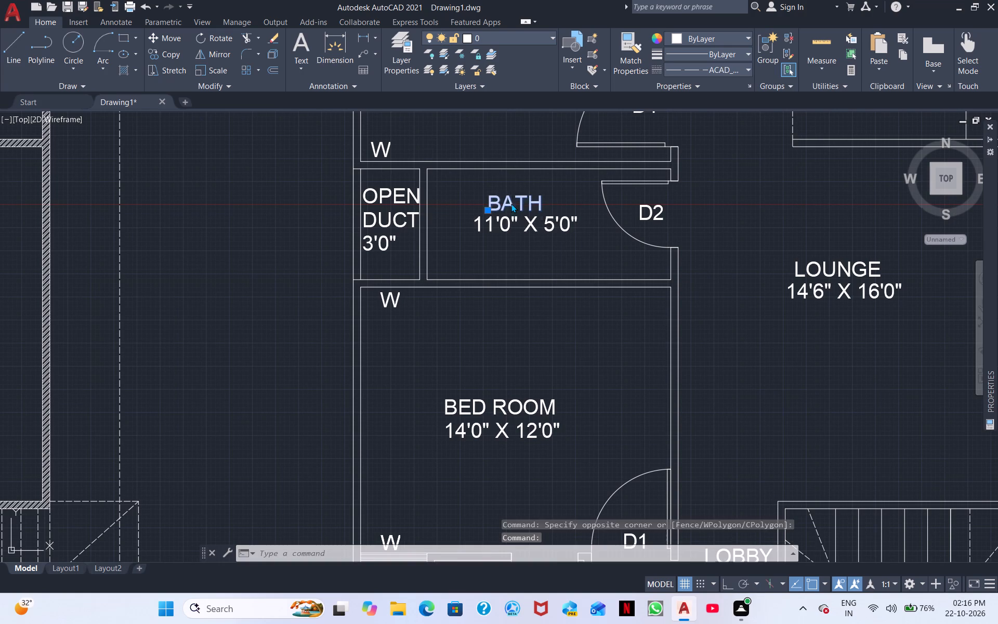
key("BackSpace")
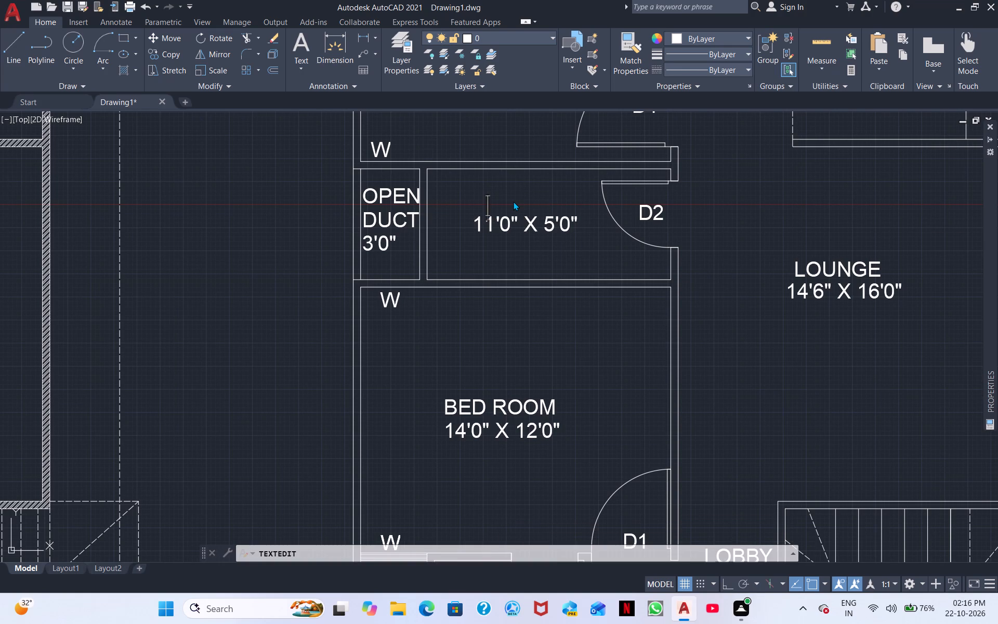
type("G.")
type("BATH")
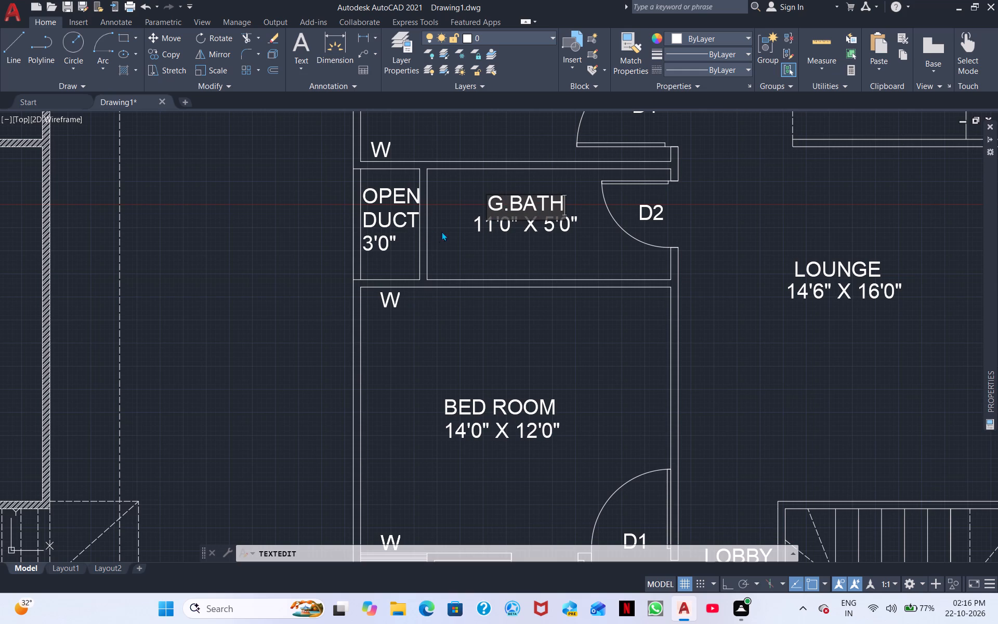
middle_click_drag(492, 189, 418, 333)
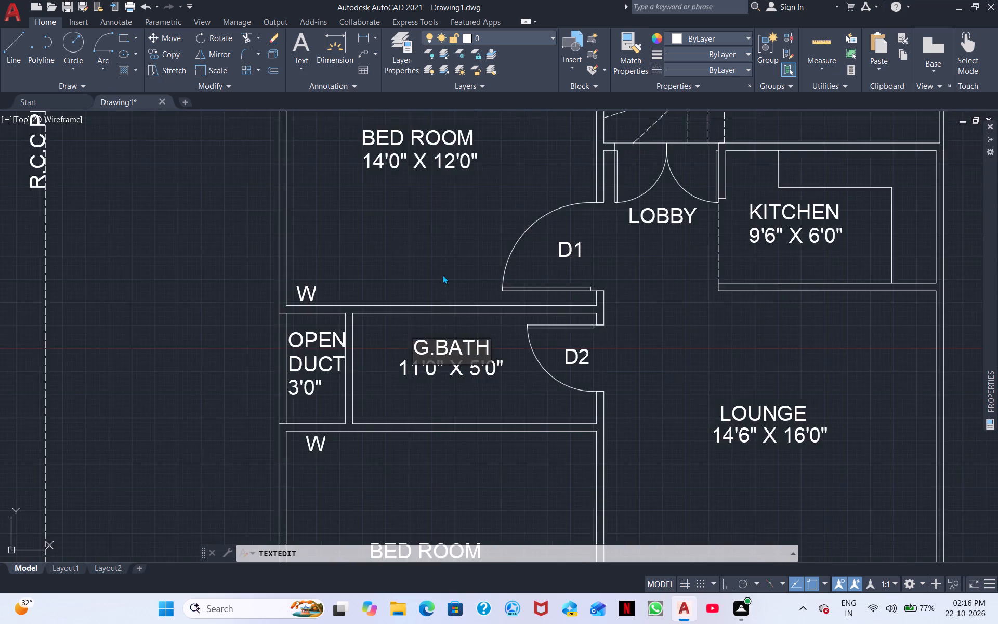
scroll(442, 275, "down", 1)
middle_click_drag(462, 241, 452, 371)
left_click(468, 321)
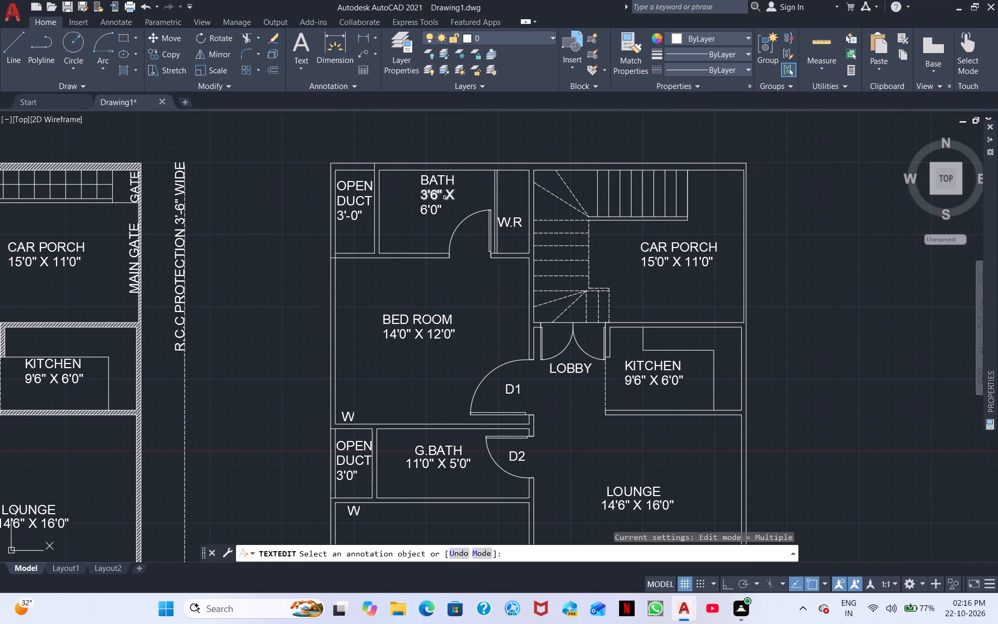
Change the first size line under the BATH label at the plan's upper edge to 11'0" X.
double_click(431, 196)
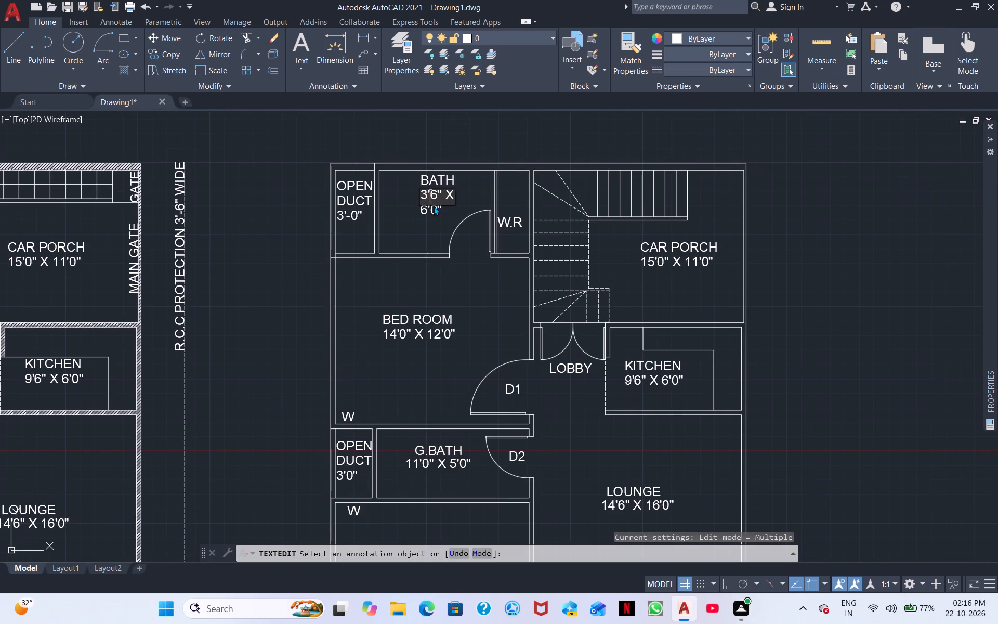
left_click_drag(451, 190, 428, 201)
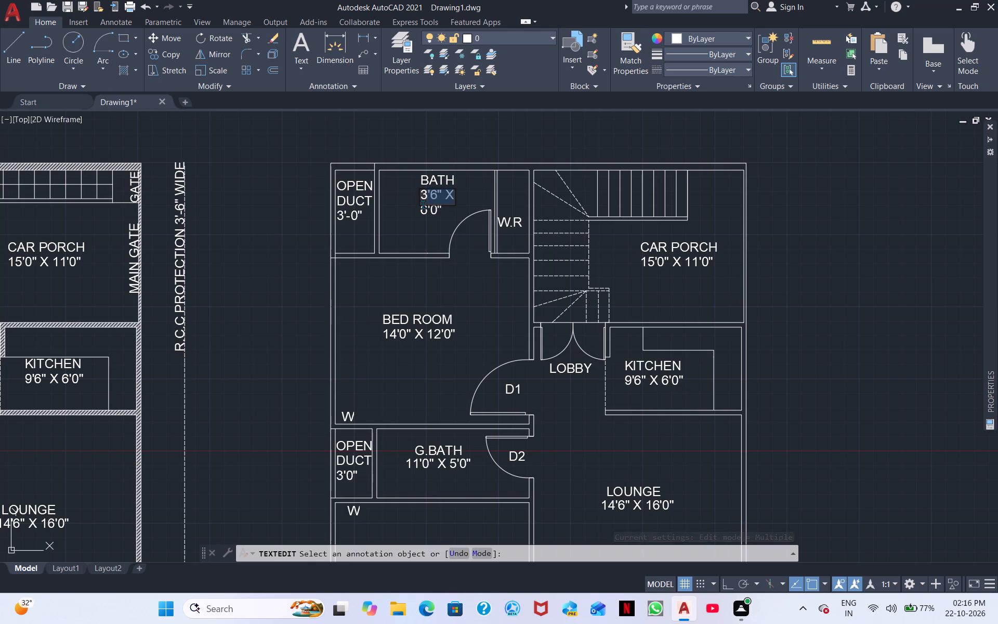
key("BackSpace")
key("BackSpace")
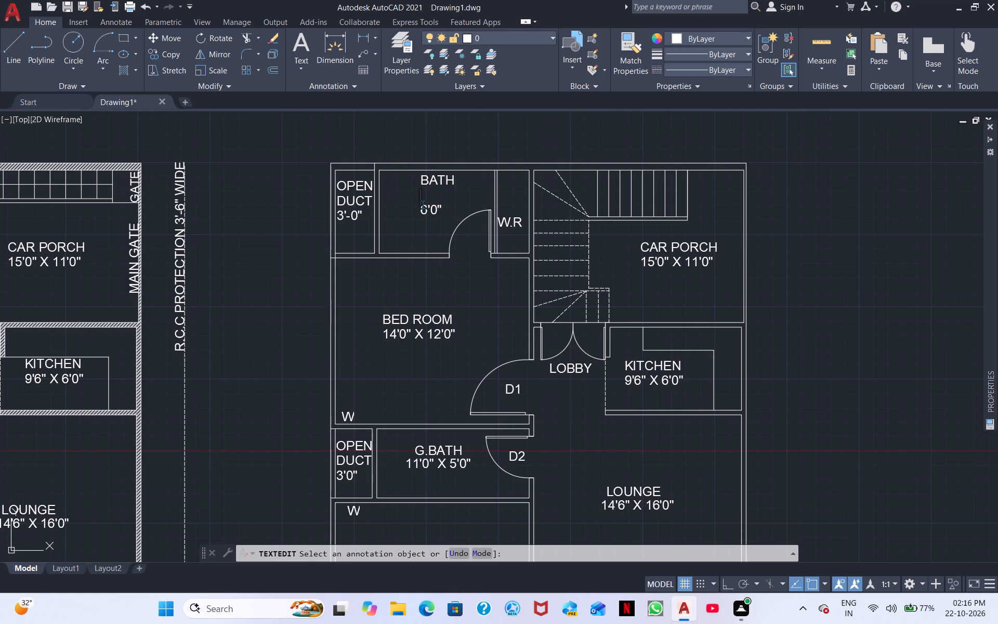
type("11'0\"")
key("space")
key("x")
left_click(433, 215)
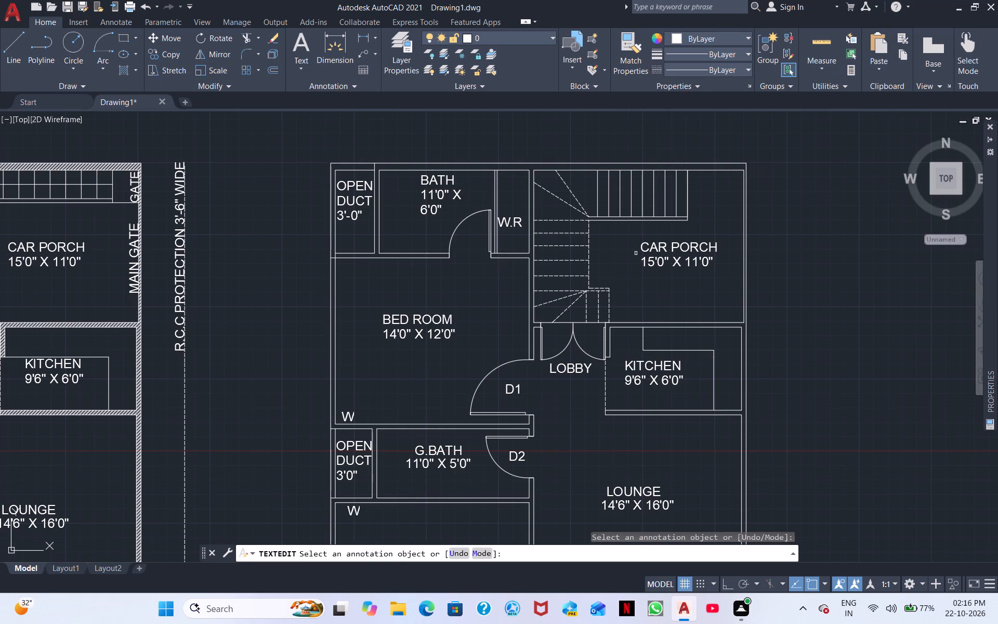
Change the CAR PORCH label above the 15'0" X 11'0" size text on the second floor plan to TERRACE.
left_click(675, 242)
key("BackSpace")
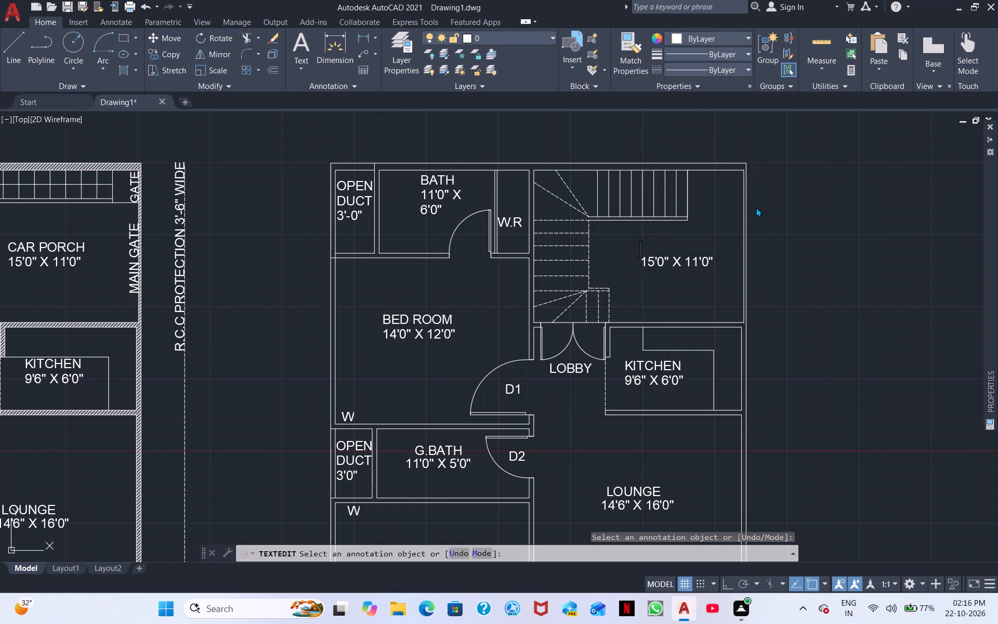
key("t")
type("ERR")
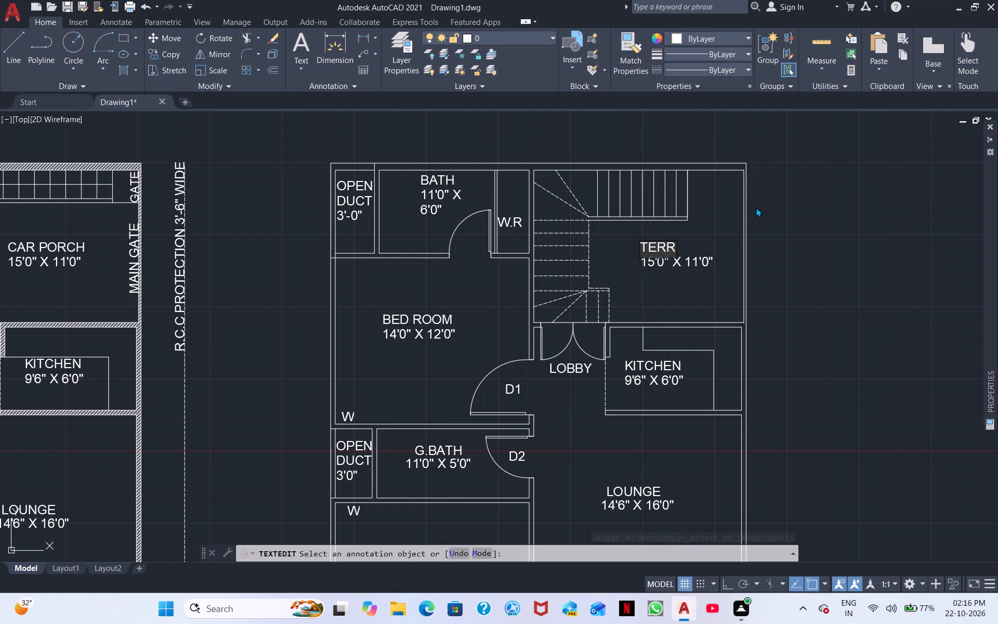
type("ACE")
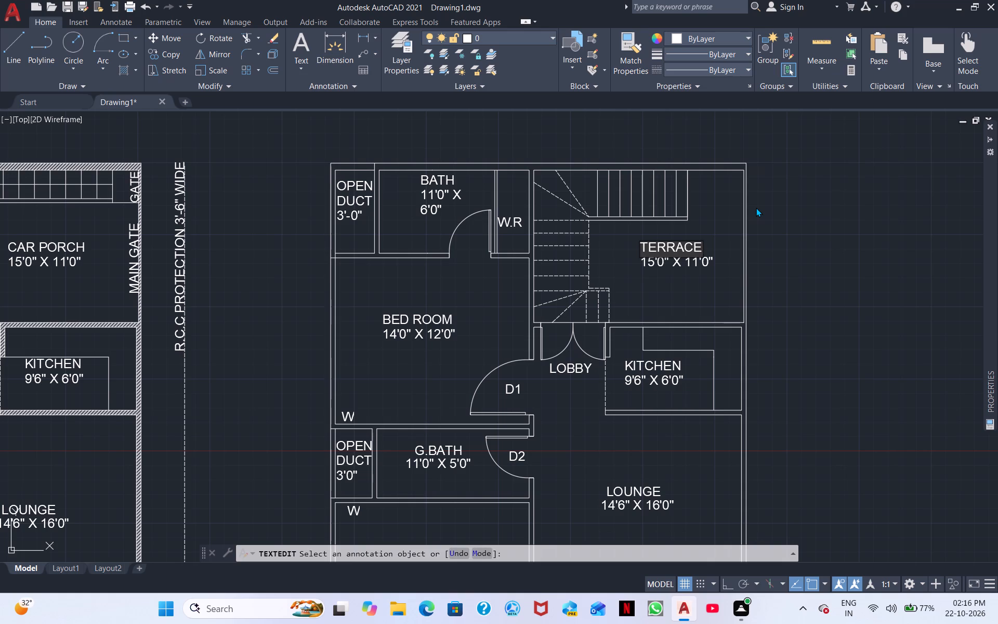
left_click(671, 311)
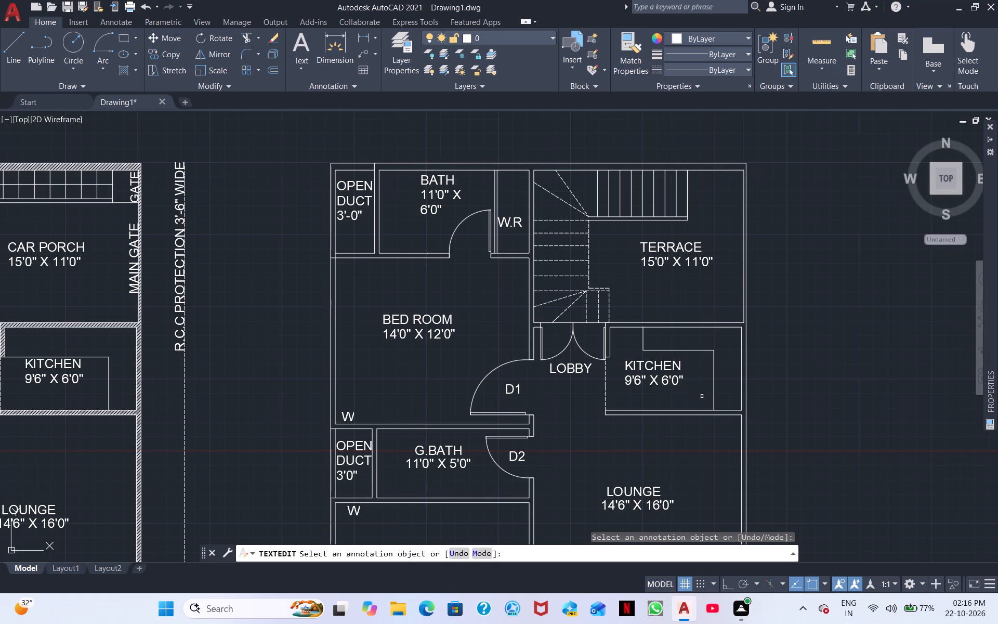
Erase the single spare door block lying outside the second floor plan, on the side away from the hatched-wall plan.
middle_click_drag(702, 401, 707, 337)
middle_click_drag(726, 370, 728, 305)
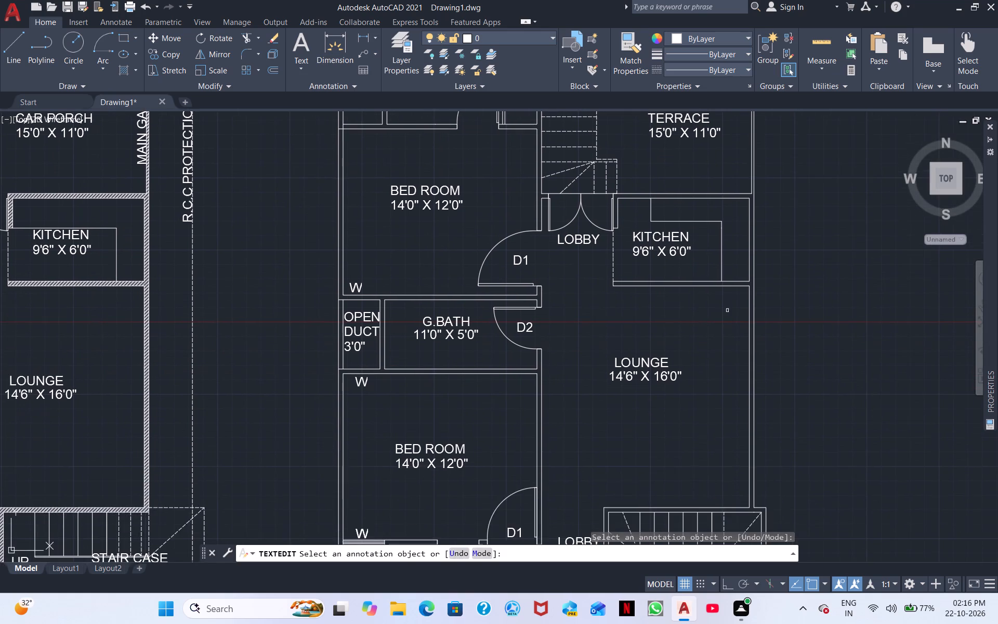
middle_click_drag(722, 348, 725, 301)
scroll(490, 393, "down", 1)
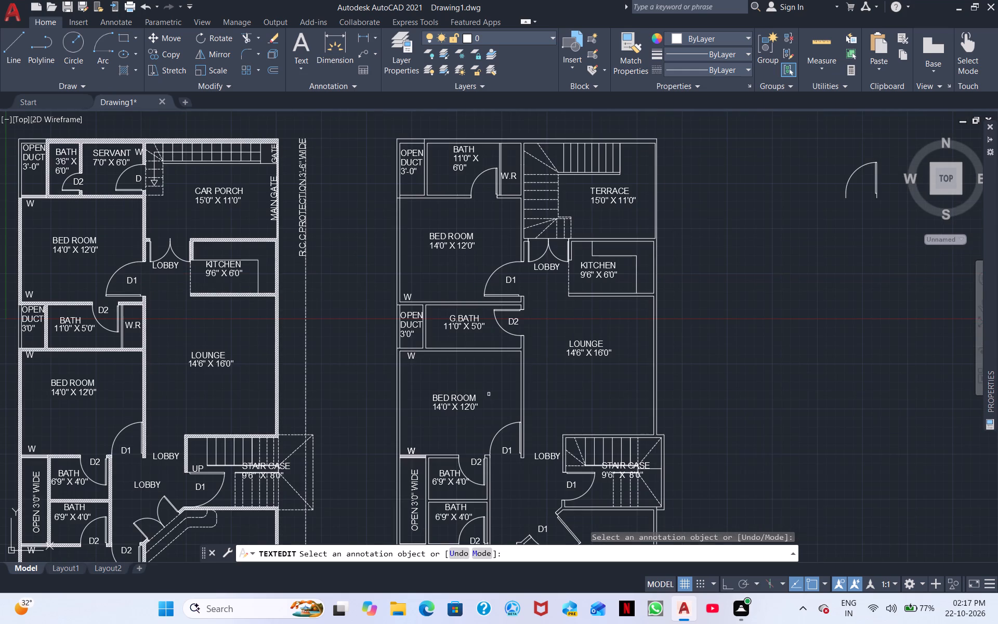
scroll(485, 401, "down", 1)
middle_click_drag(486, 412, 535, 292)
scroll(544, 339, "down", 1)
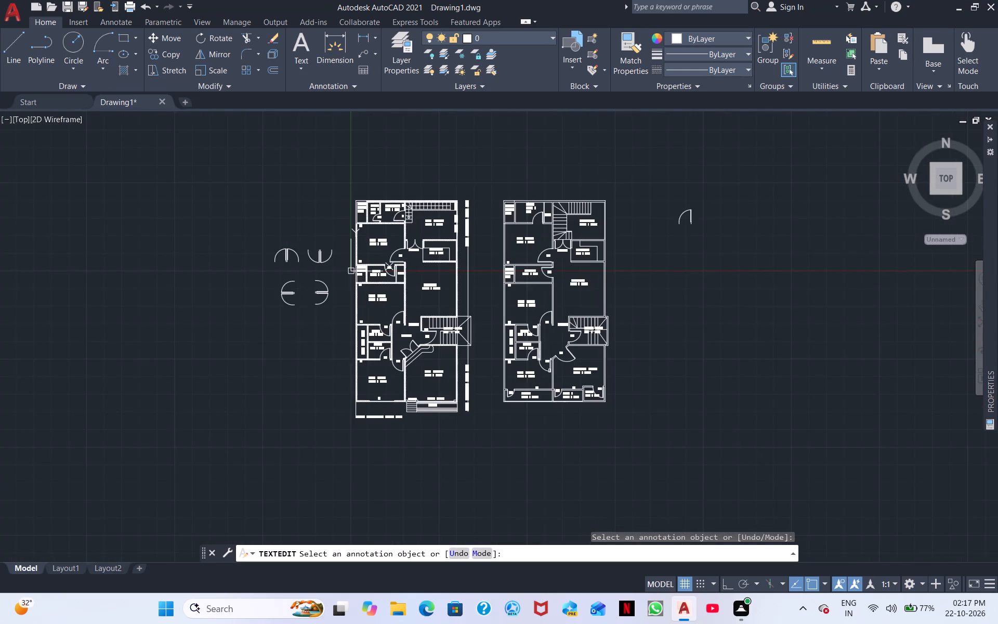
scroll(555, 378, "up", 1)
middle_click_drag(555, 379, 579, 446)
scroll(579, 447, "down", 1)
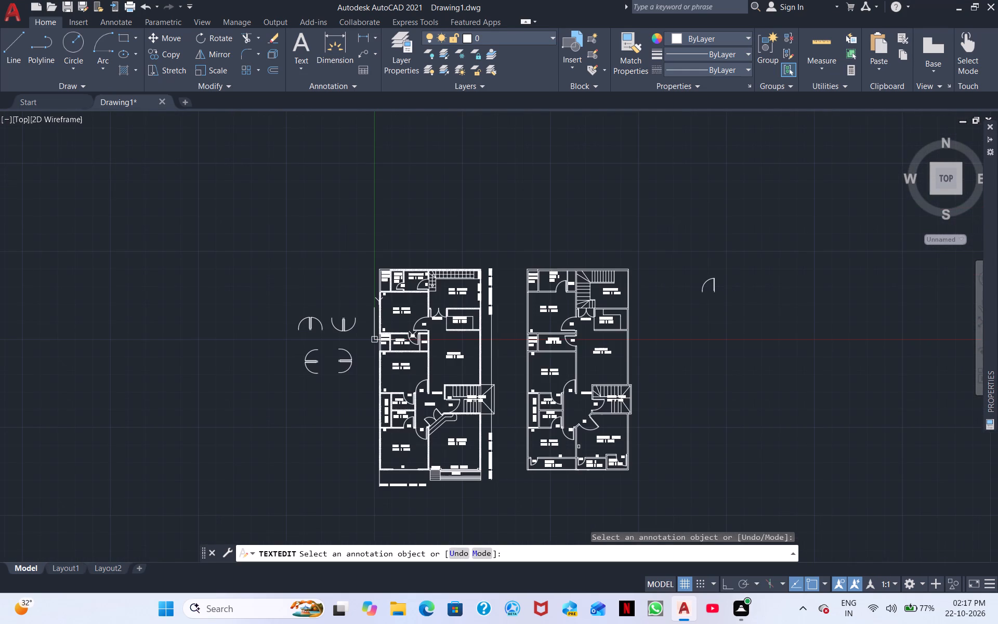
scroll(579, 447, "up", 1)
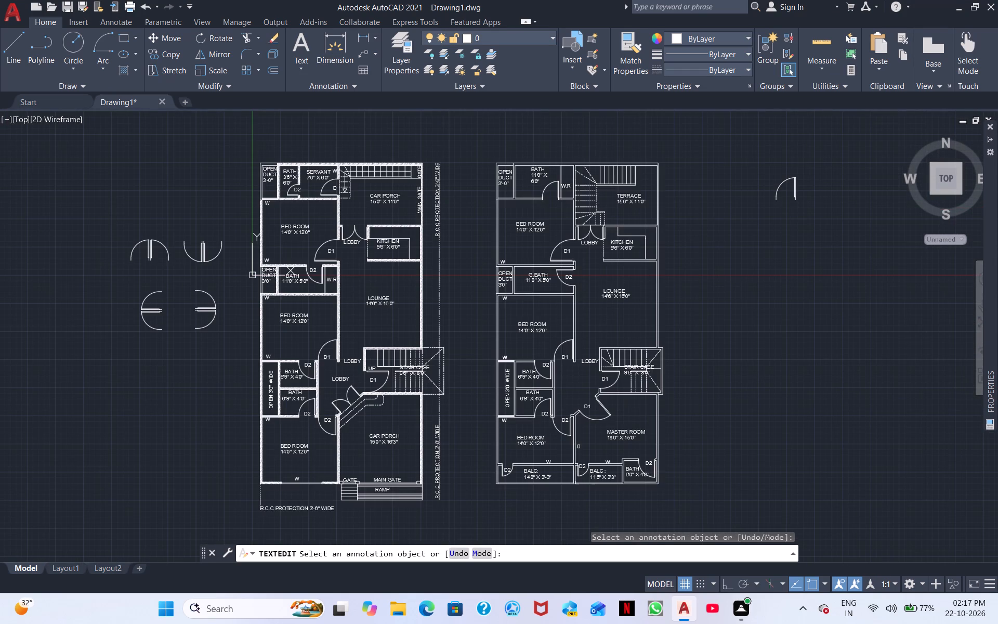
left_click(794, 219)
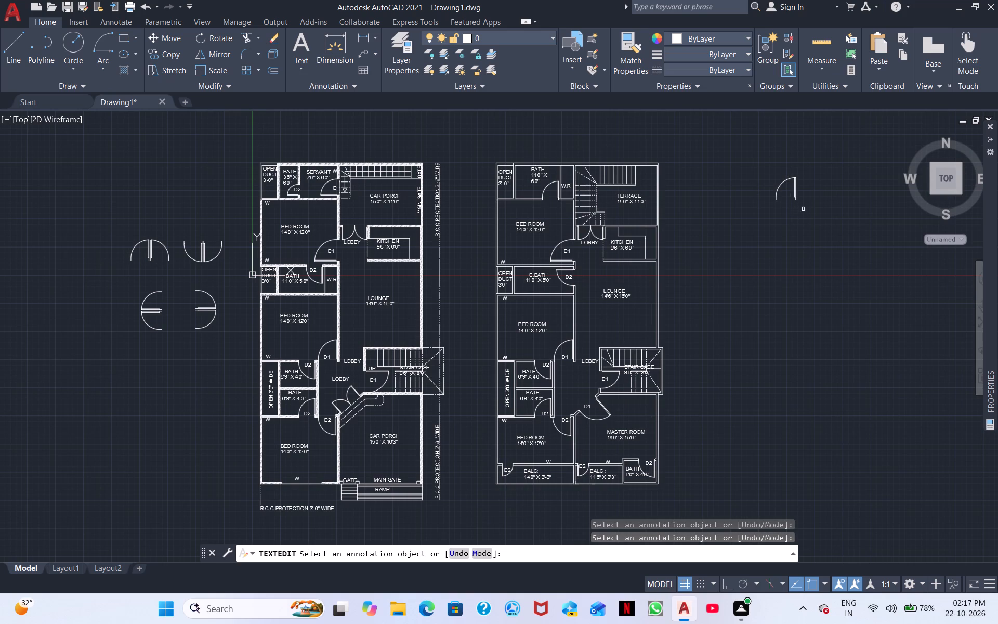
key("Escape")
left_click(807, 219)
left_click(787, 171)
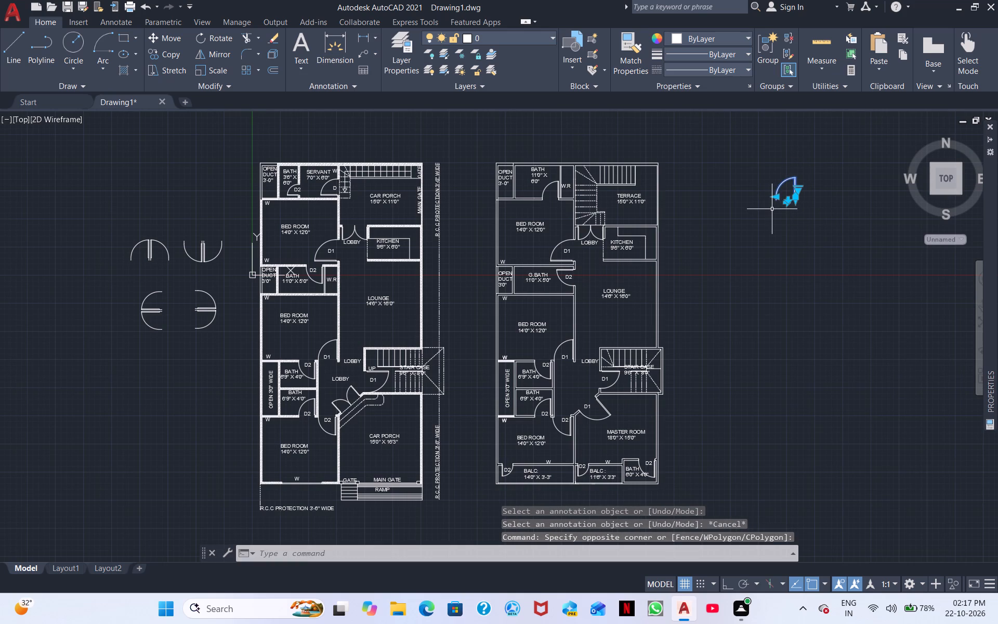
right_click(772, 209)
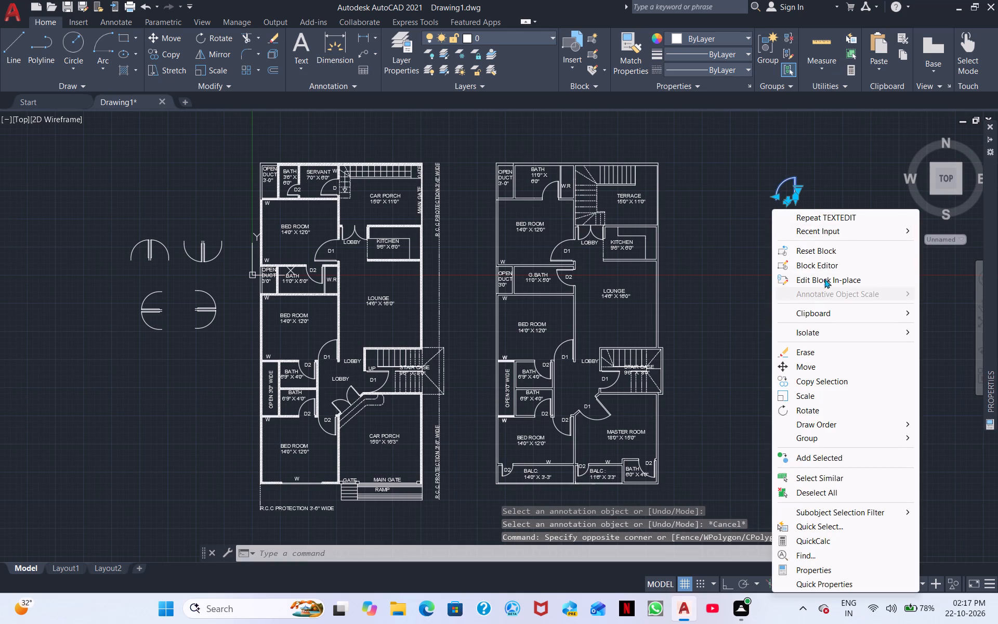
left_click(838, 346)
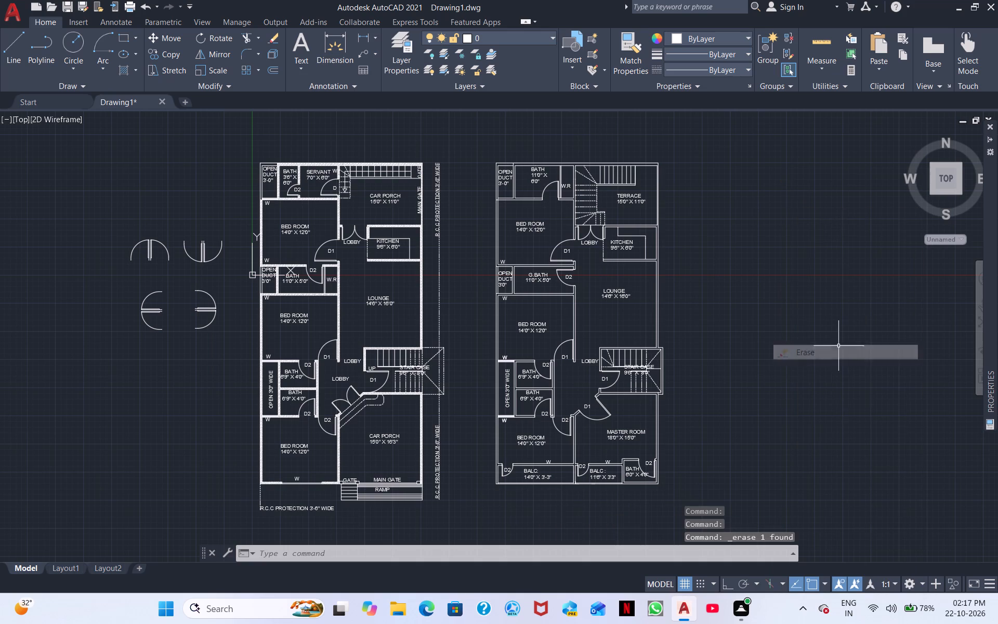
Erase the group of spare door symbols lying outside the hatched-wall plan.
middle_click_drag(836, 343, 997, 296)
scroll(997, 292, "down", 1)
left_click(632, 298)
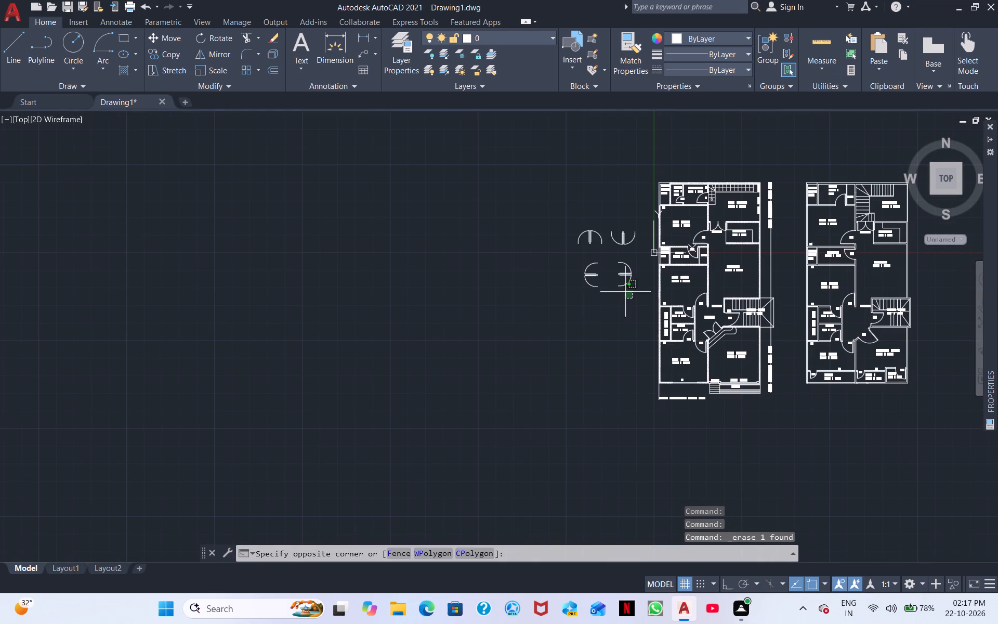
left_click(575, 230)
right_click_drag(548, 249, 544, 253)
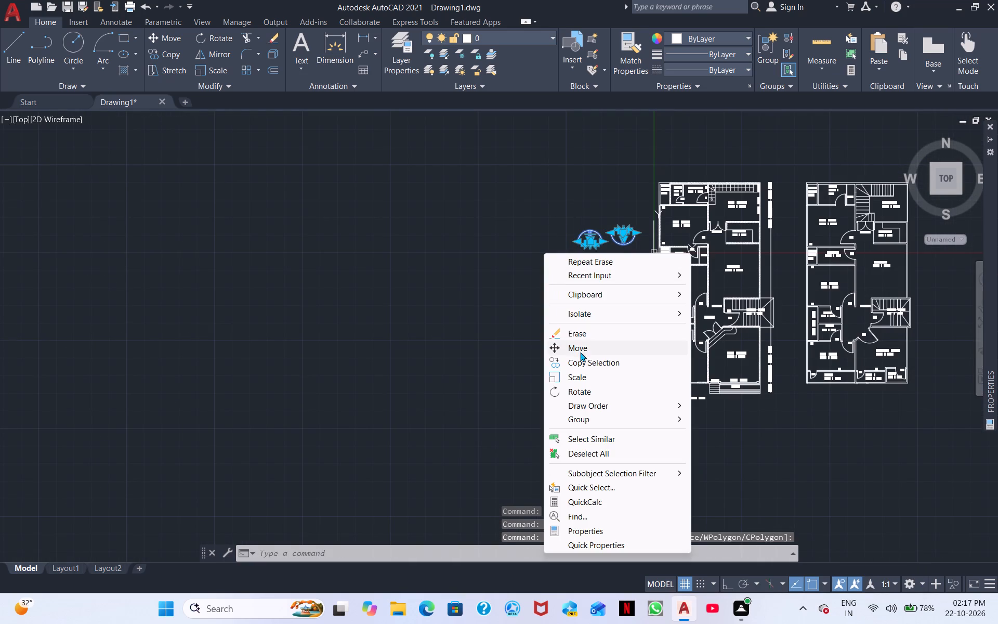
left_click(582, 336)
Compare the second floor plan with the hatched-wall plan, checking the room names, sizes and door and window tags from bath to balconies.
scroll(575, 320, "up", 1)
middle_click_drag(617, 313, 558, 349)
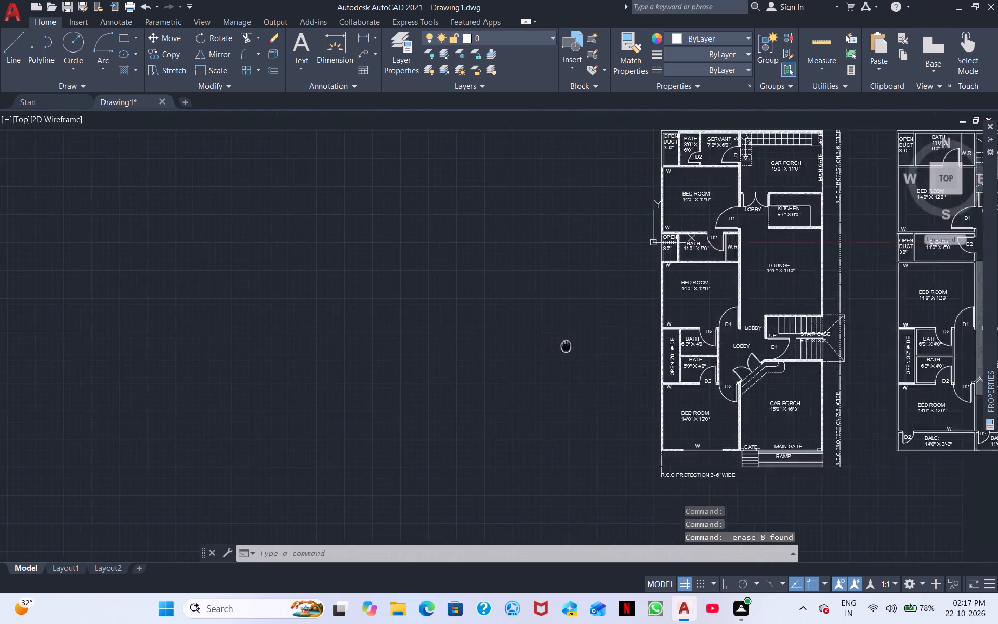
middle_click_drag(558, 349, 373, 422)
scroll(381, 388, "up", 1)
middle_click_drag(406, 374, 291, 411)
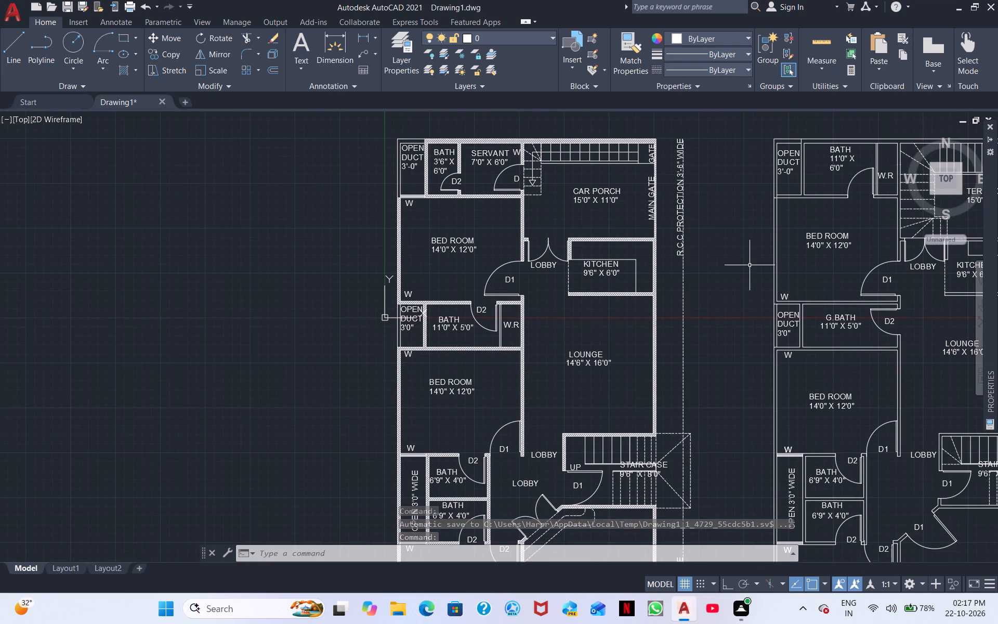
scroll(752, 261, "up", 1)
middle_click_drag(753, 258, 576, 302)
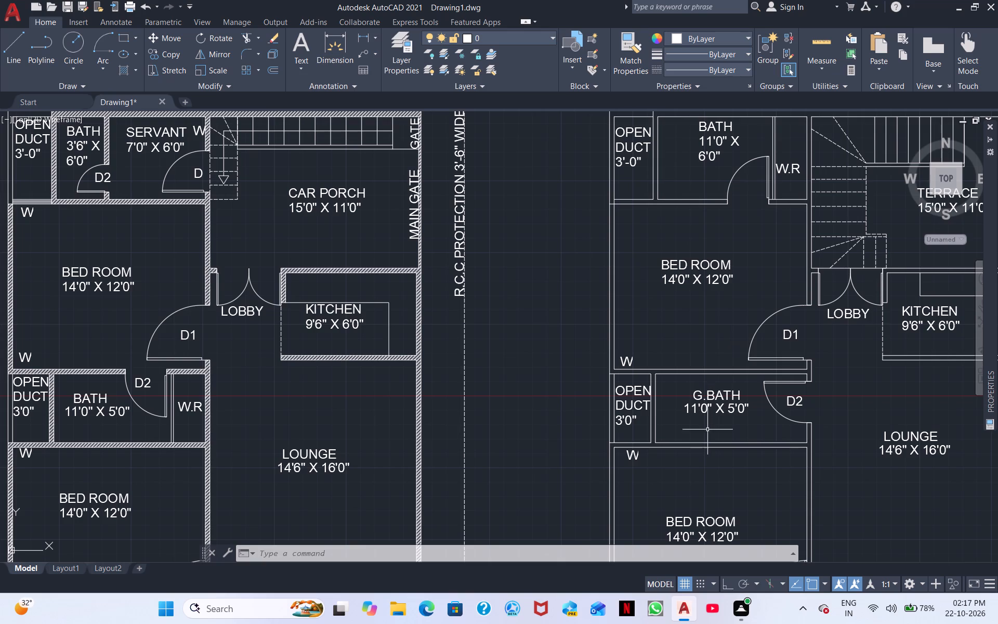
scroll(726, 444, "down", 1)
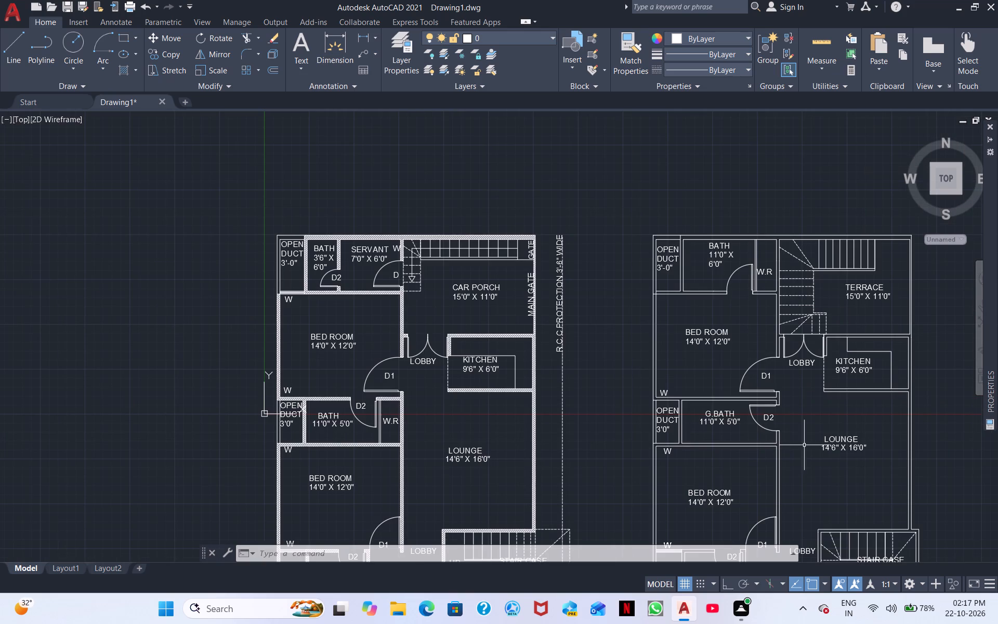
scroll(667, 398, "up", 1)
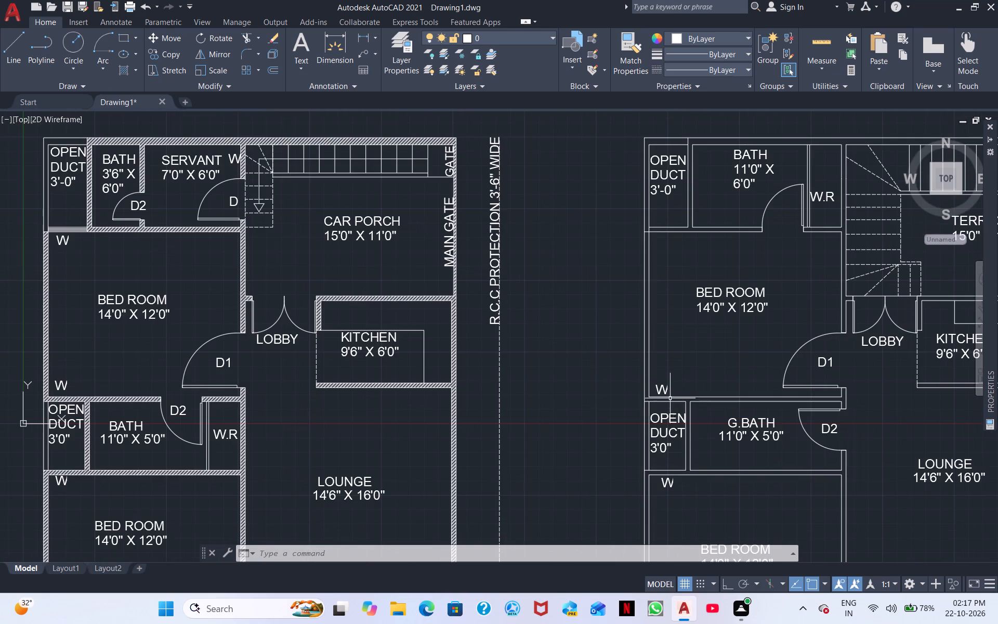
middle_click_drag(837, 339, 574, 390)
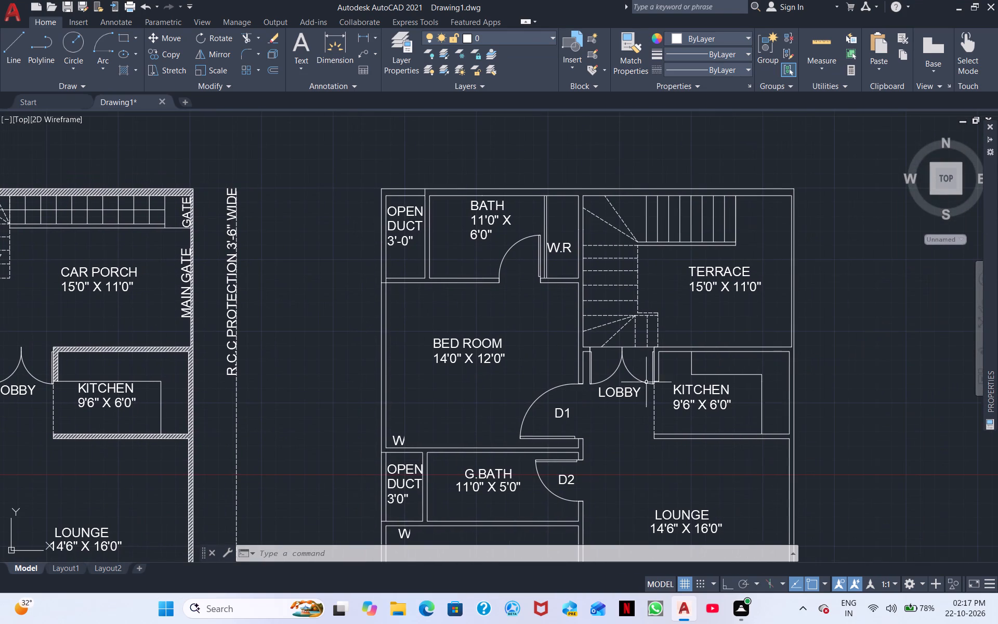
scroll(684, 388, "down", 1)
middle_click_drag(679, 449, 707, 371)
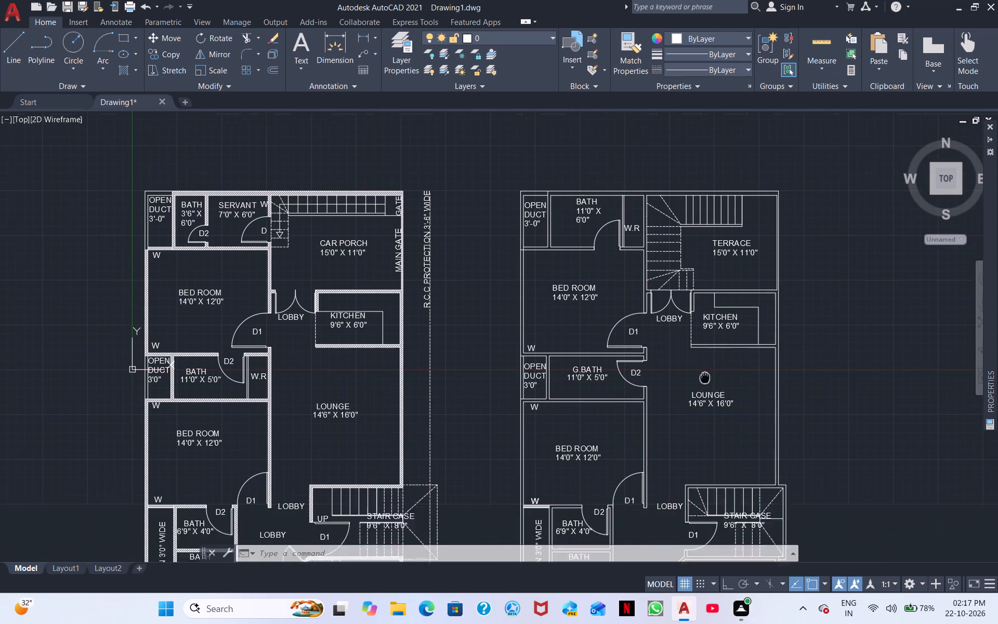
middle_click_drag(707, 371, 708, 365)
middle_click_drag(728, 421, 752, 369)
middle_click_drag(705, 469, 777, 367)
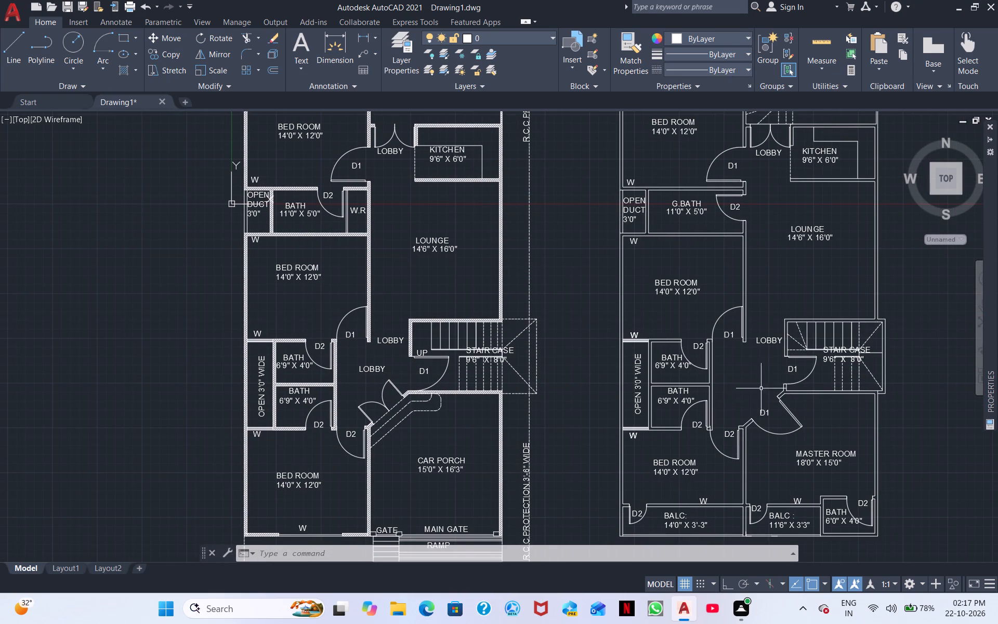
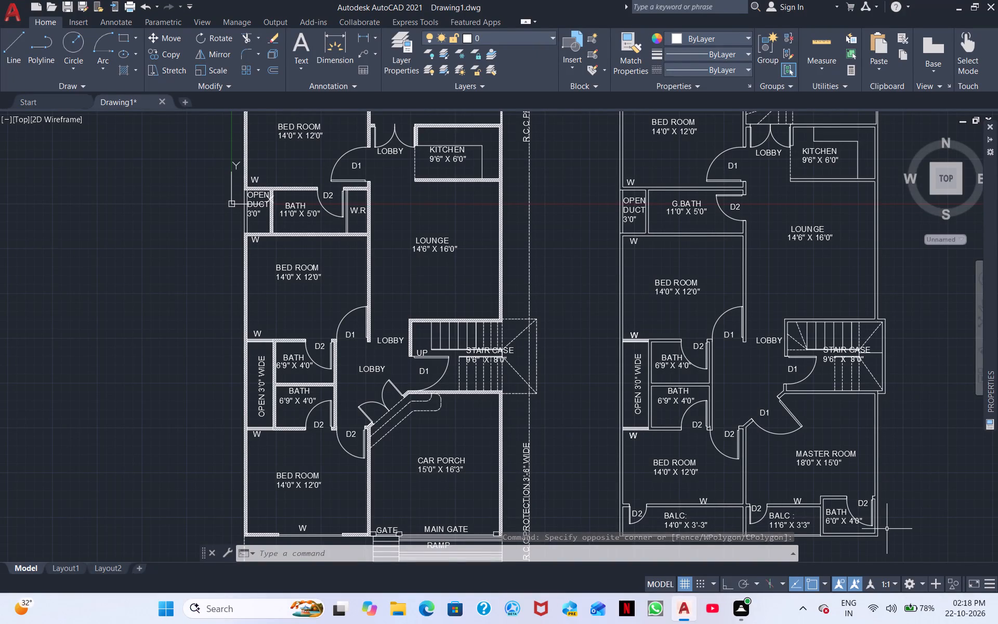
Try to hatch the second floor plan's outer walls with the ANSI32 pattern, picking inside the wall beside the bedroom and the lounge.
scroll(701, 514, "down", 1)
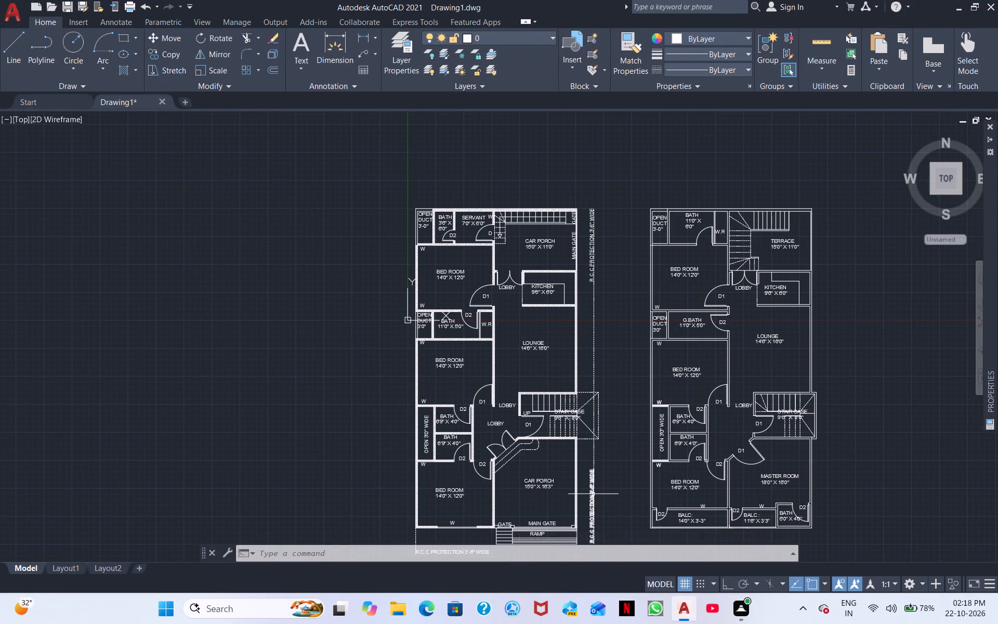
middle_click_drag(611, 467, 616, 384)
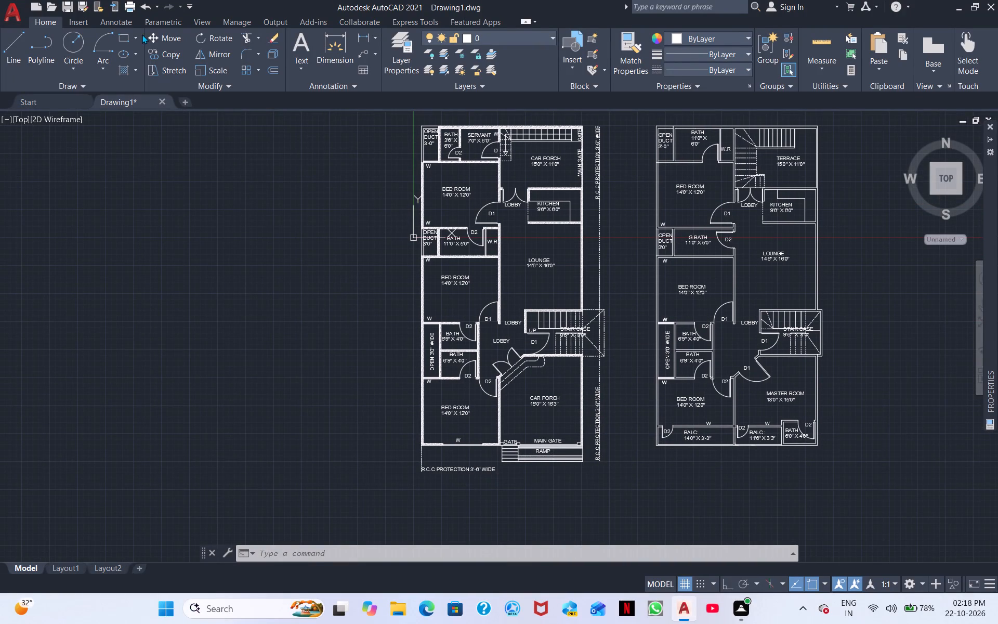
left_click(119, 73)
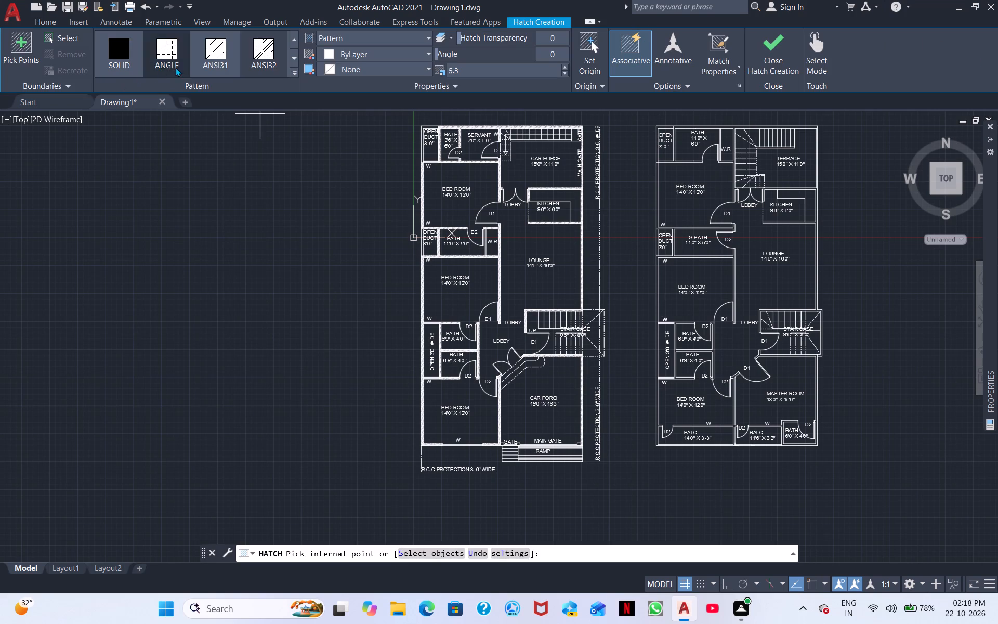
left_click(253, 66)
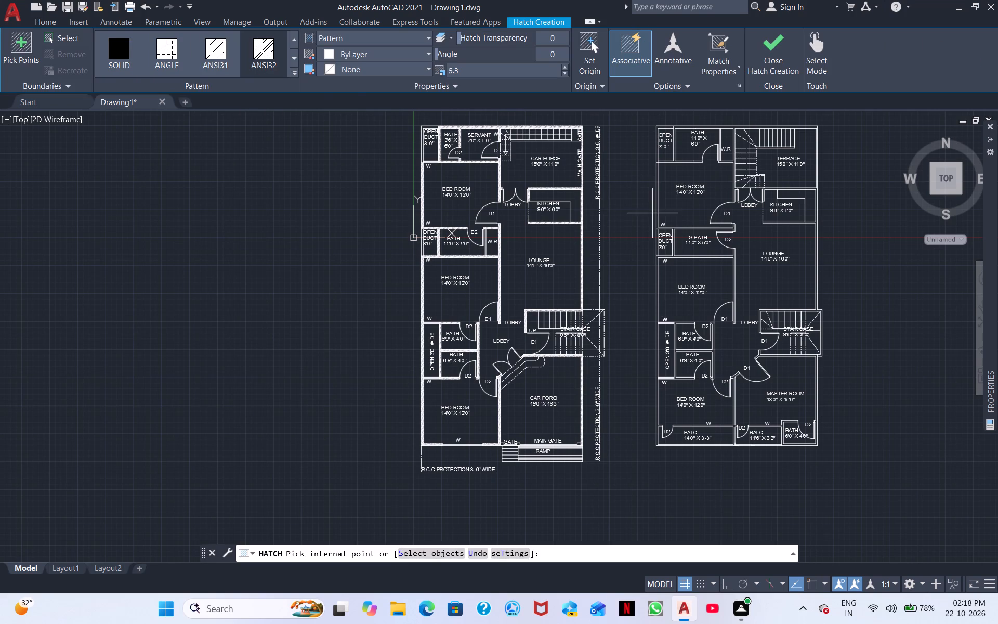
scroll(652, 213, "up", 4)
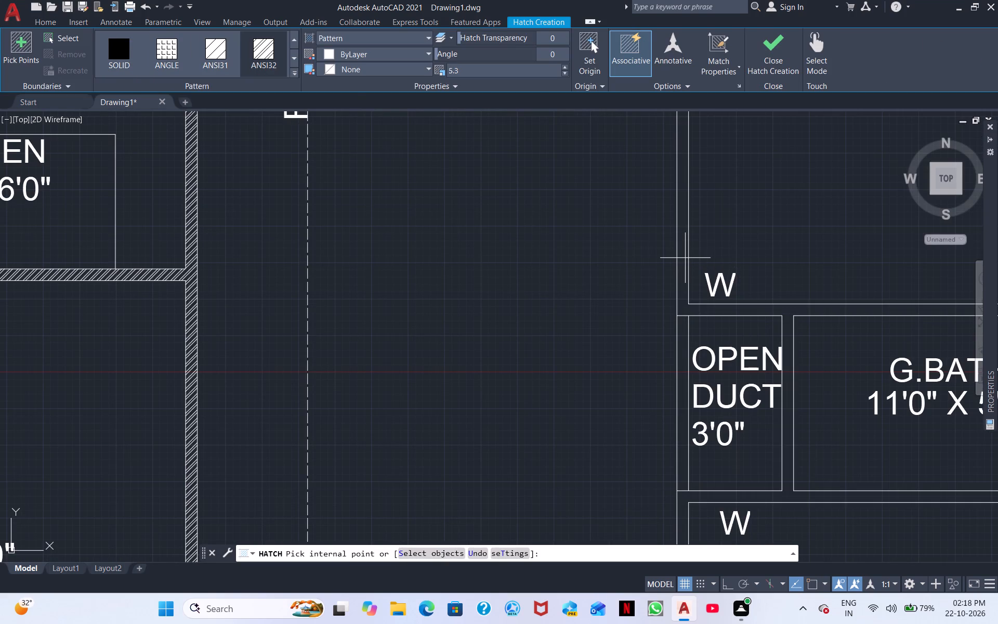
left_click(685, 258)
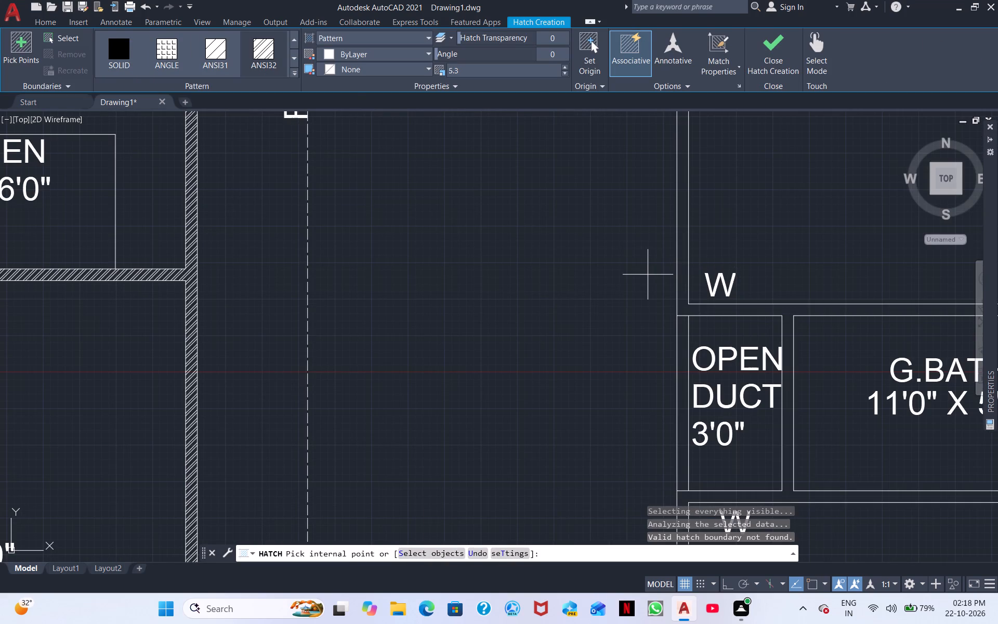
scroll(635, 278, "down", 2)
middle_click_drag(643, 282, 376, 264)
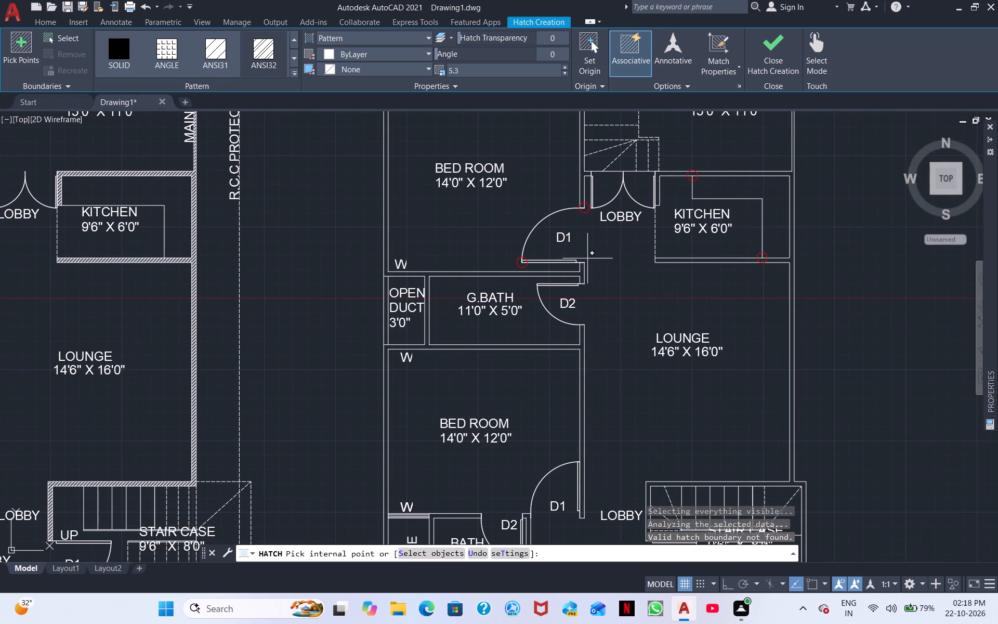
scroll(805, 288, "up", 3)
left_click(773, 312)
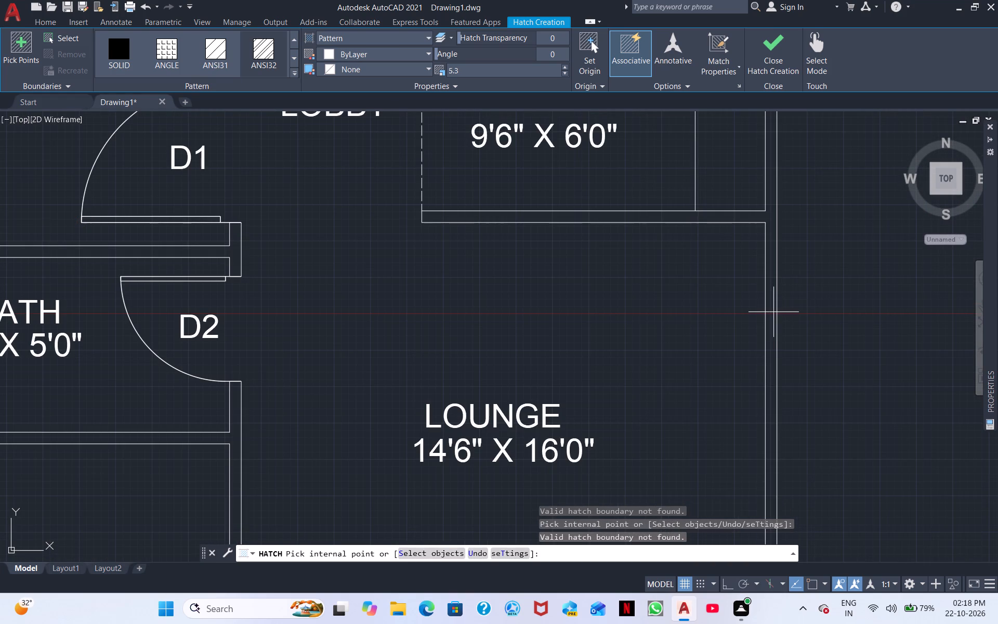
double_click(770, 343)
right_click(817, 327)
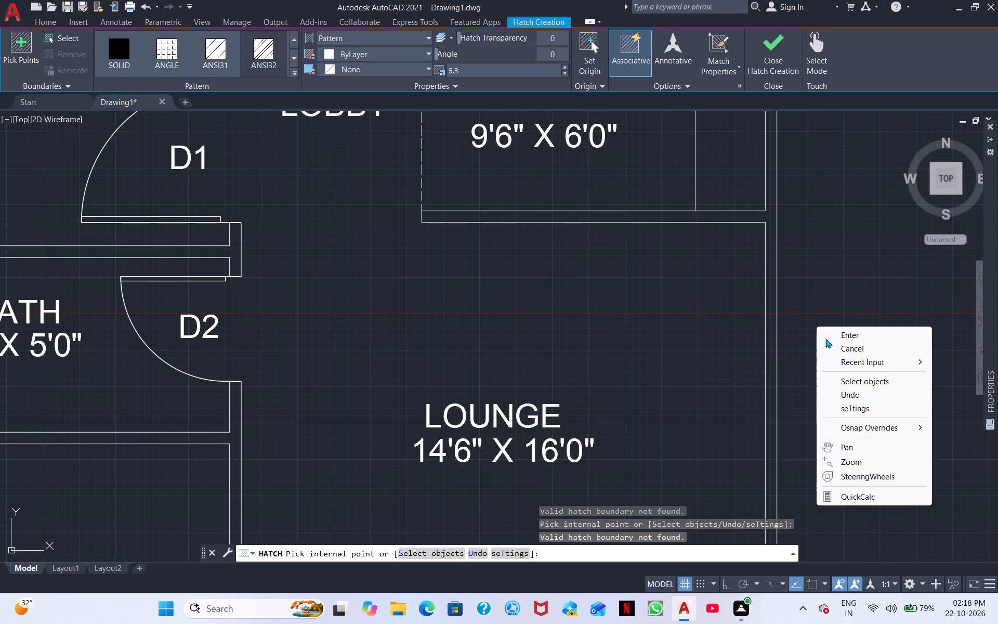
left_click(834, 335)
Draw a closed, irregular four-sided outline with the Line command in the empty area below the second floor plan's balconies.
scroll(621, 342, "down", 2)
scroll(554, 359, "down", 2)
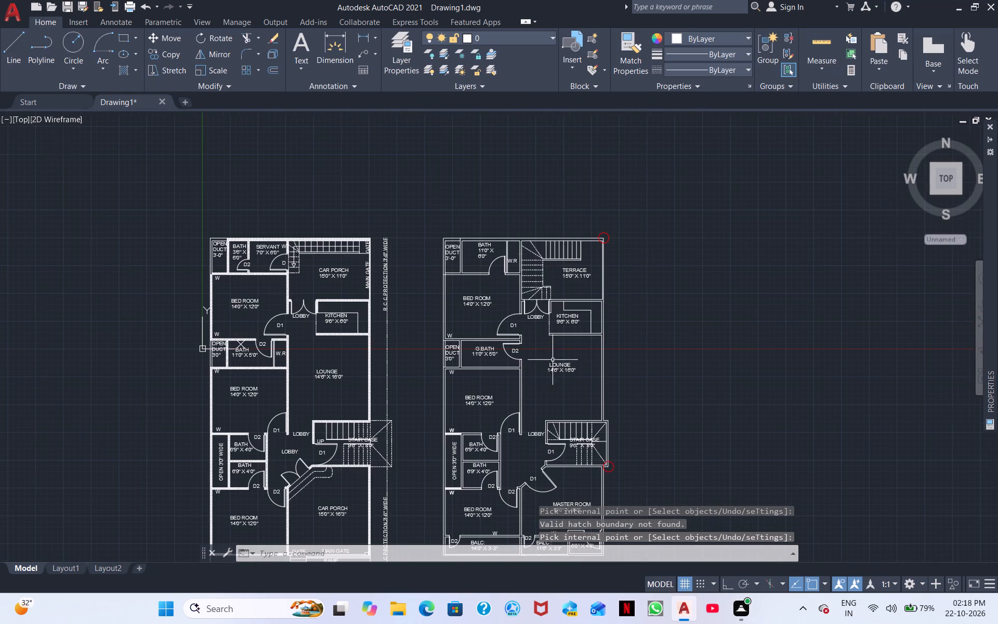
middle_click_drag(480, 332, 528, 166)
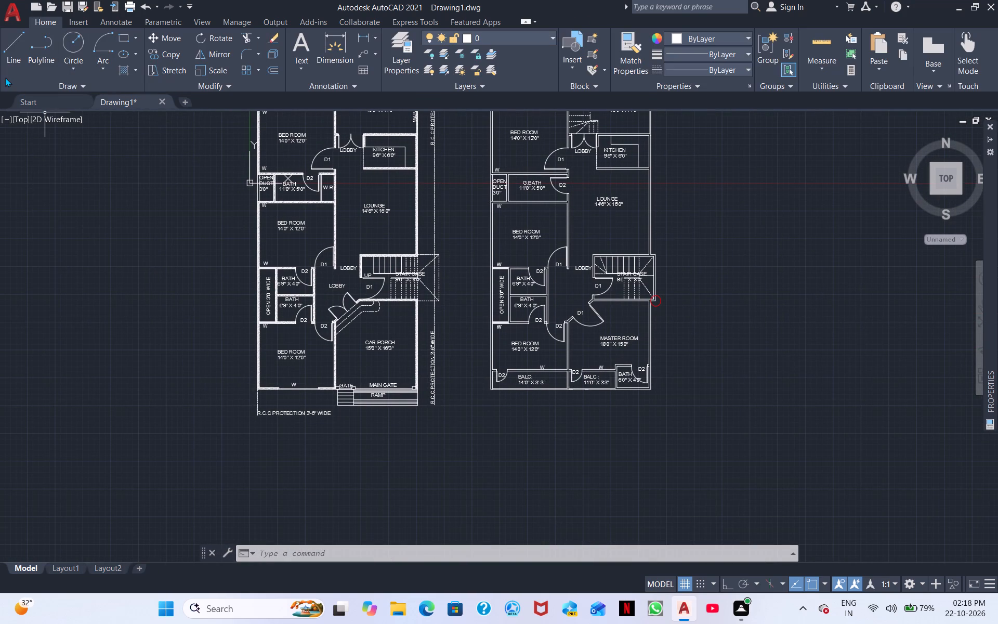
left_click(3, 40)
left_click_drag(553, 404, 546, 419)
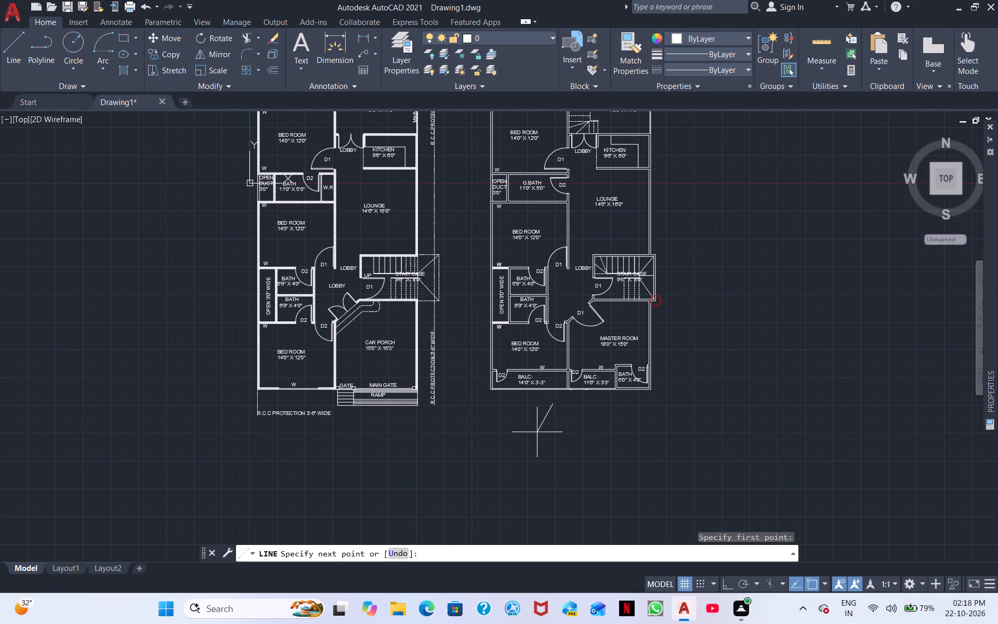
left_click(549, 450)
left_click(600, 454)
left_click(614, 419)
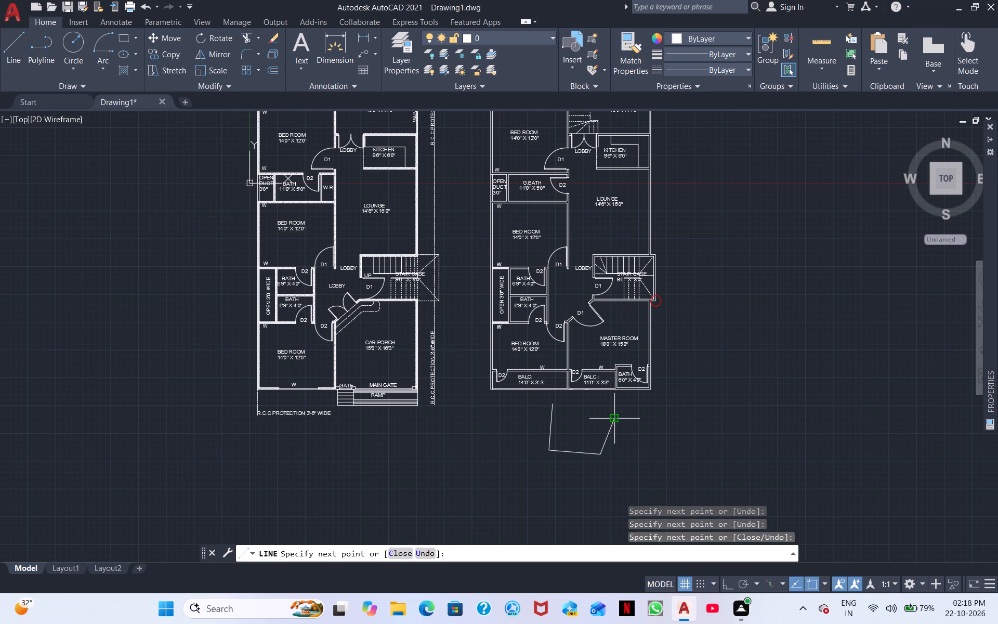
left_click(549, 404)
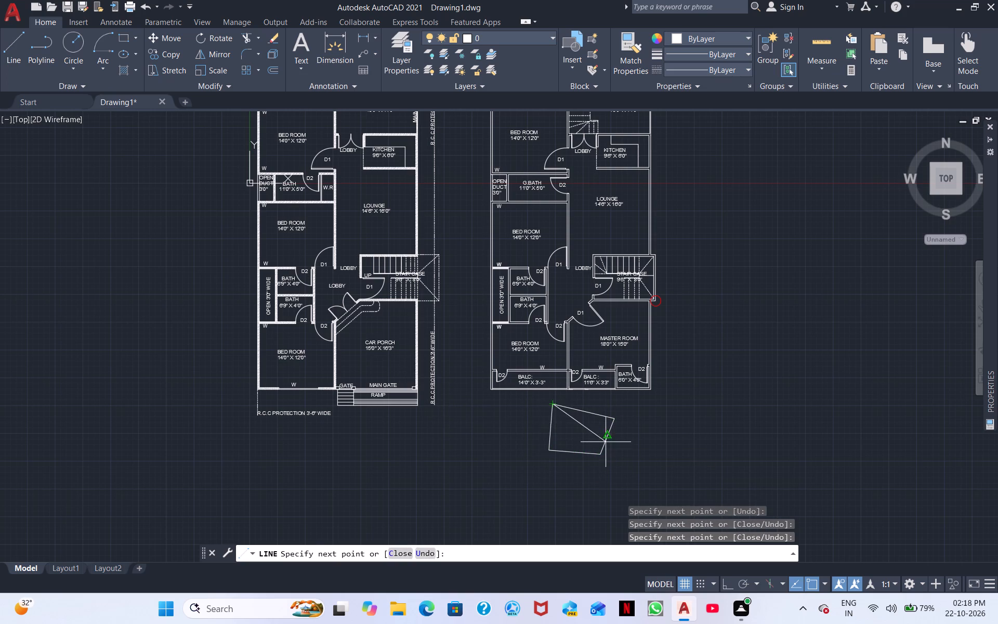
Continue the line along the outline's diagonal, across to its upper edge, down to its lower edge and back to the upper-left corner.
scroll(602, 445, "up", 2)
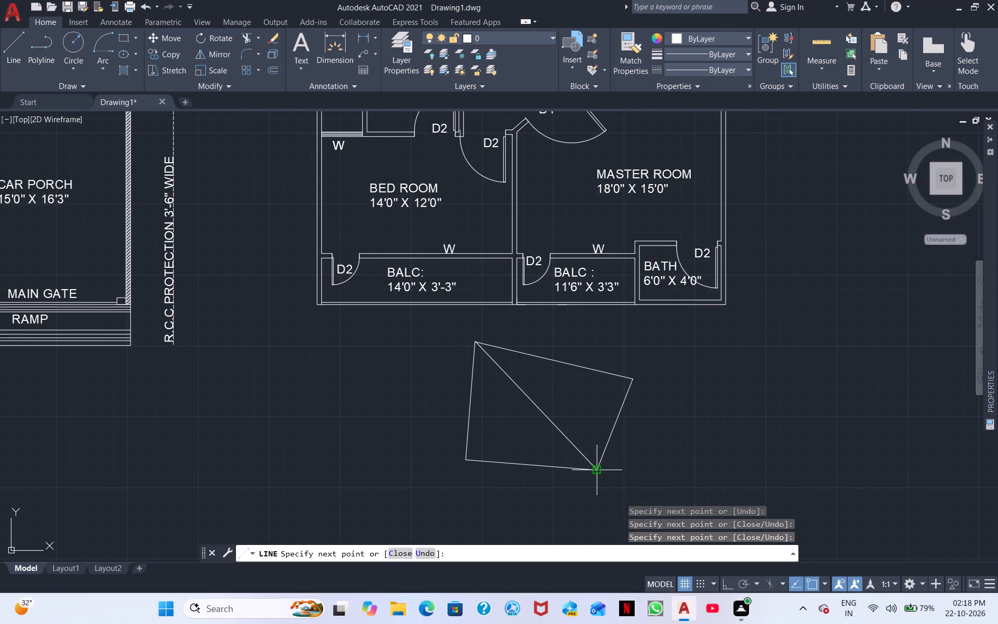
left_click(596, 473)
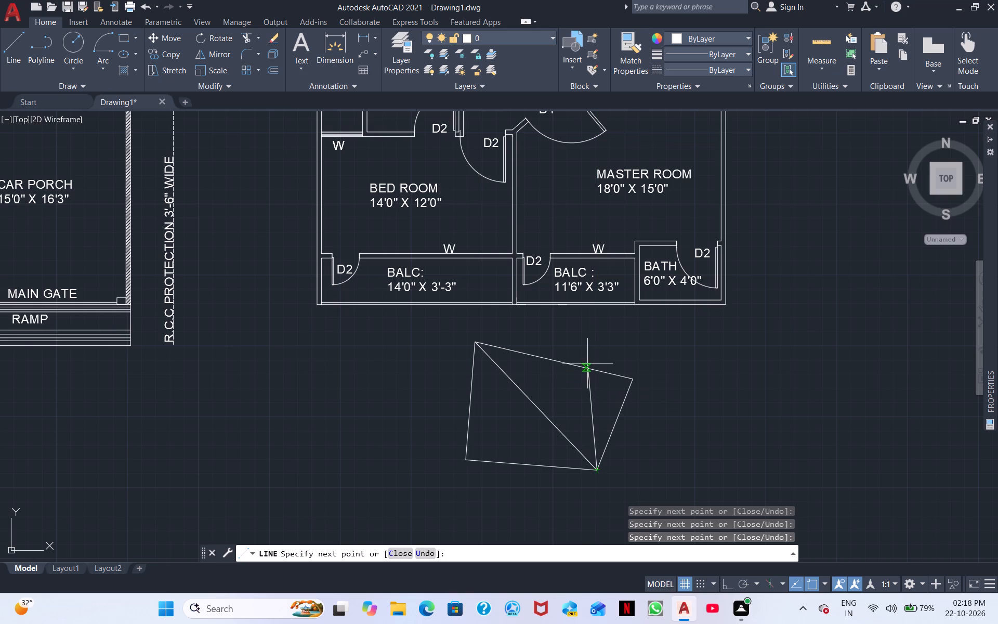
left_click(580, 370)
left_click(516, 463)
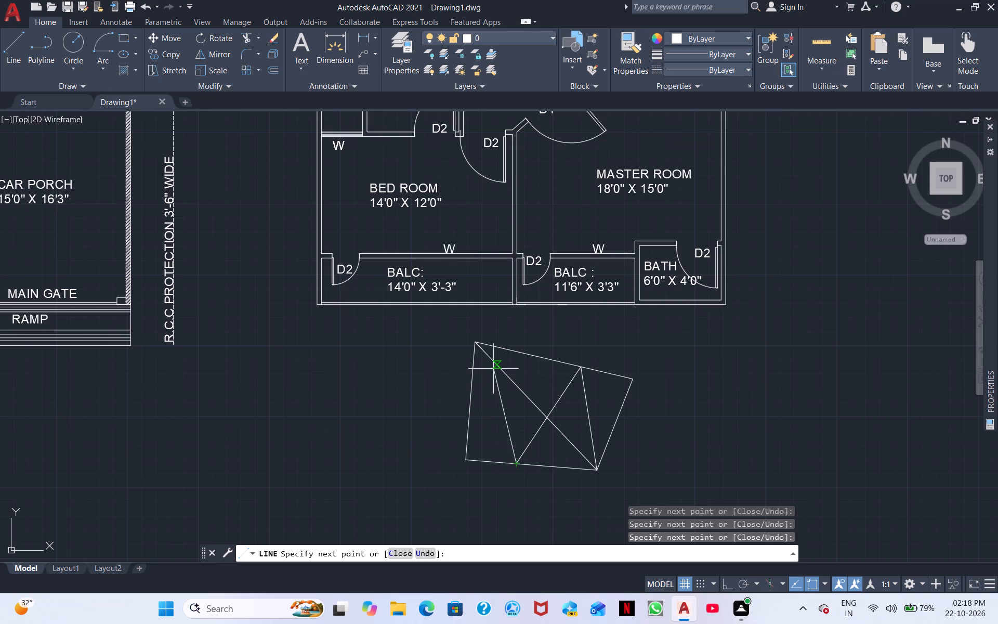
left_click(476, 344)
Add an inner four-sided loop joining the diagonal's ends through two points on the crossing line, and finish with a line to the lower edge.
left_click(568, 389)
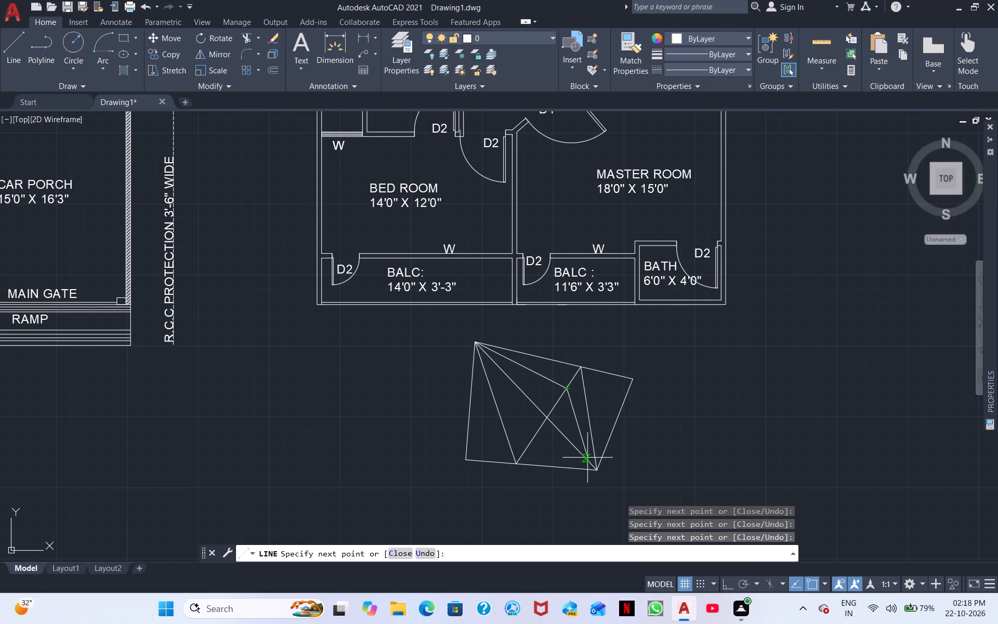
left_click(595, 469)
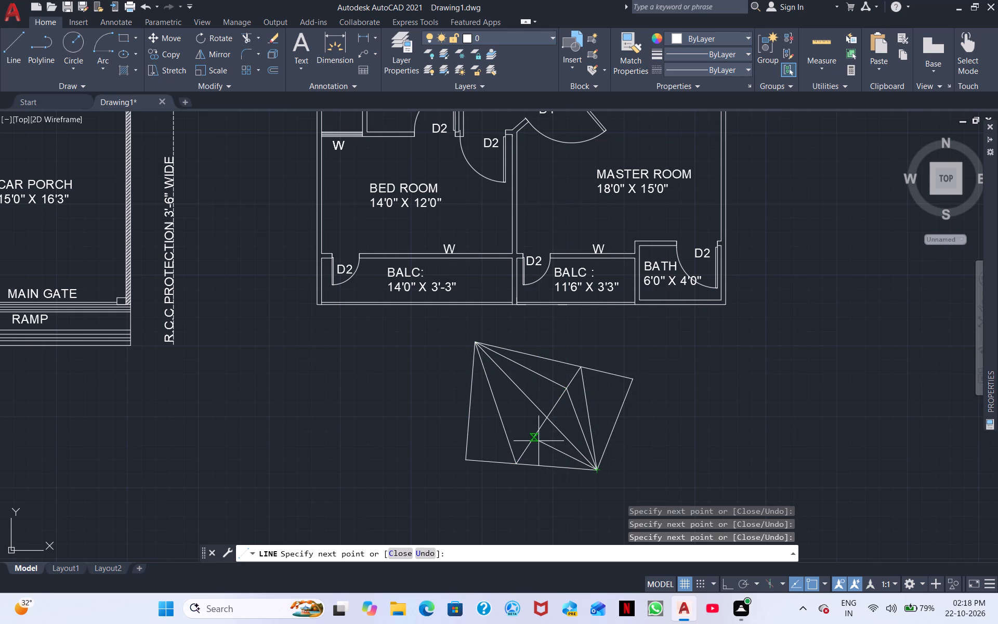
left_click(539, 440)
scroll(483, 367, "up", 3)
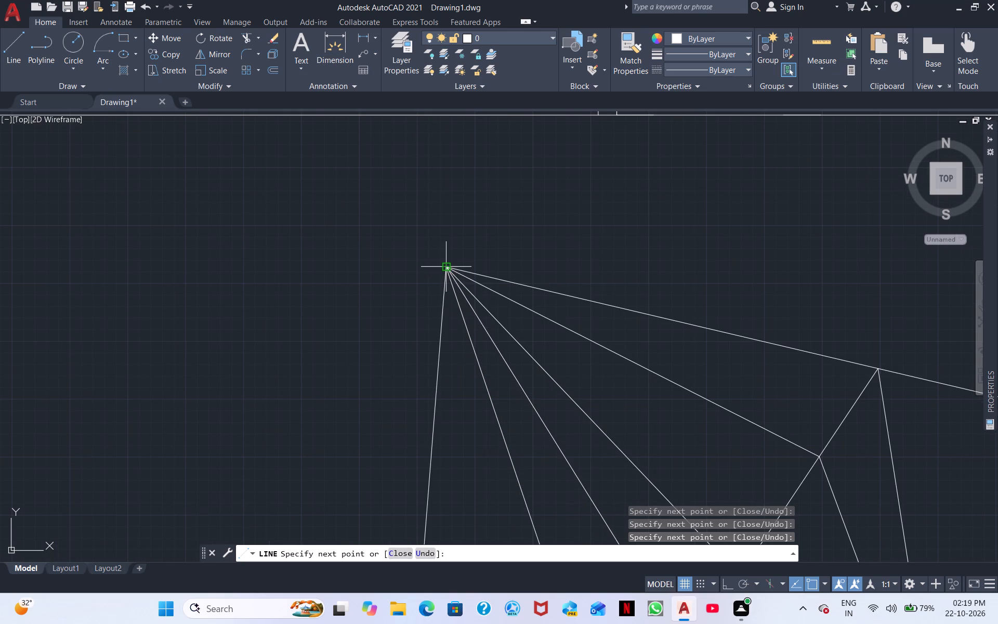
left_click(445, 268)
middle_click_drag(464, 338, 442, 152)
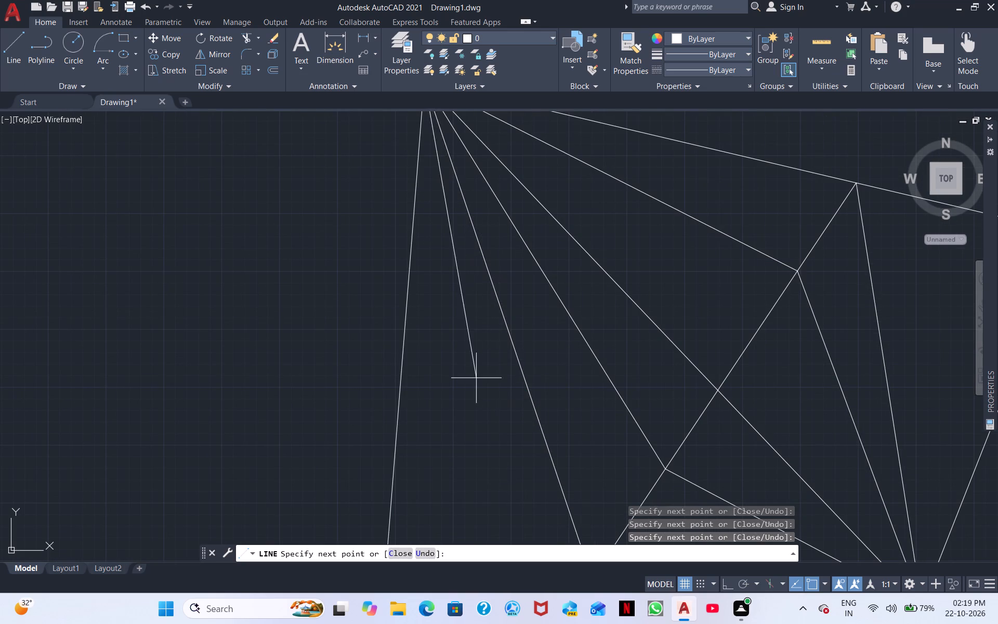
middle_click_drag(476, 434, 516, 244)
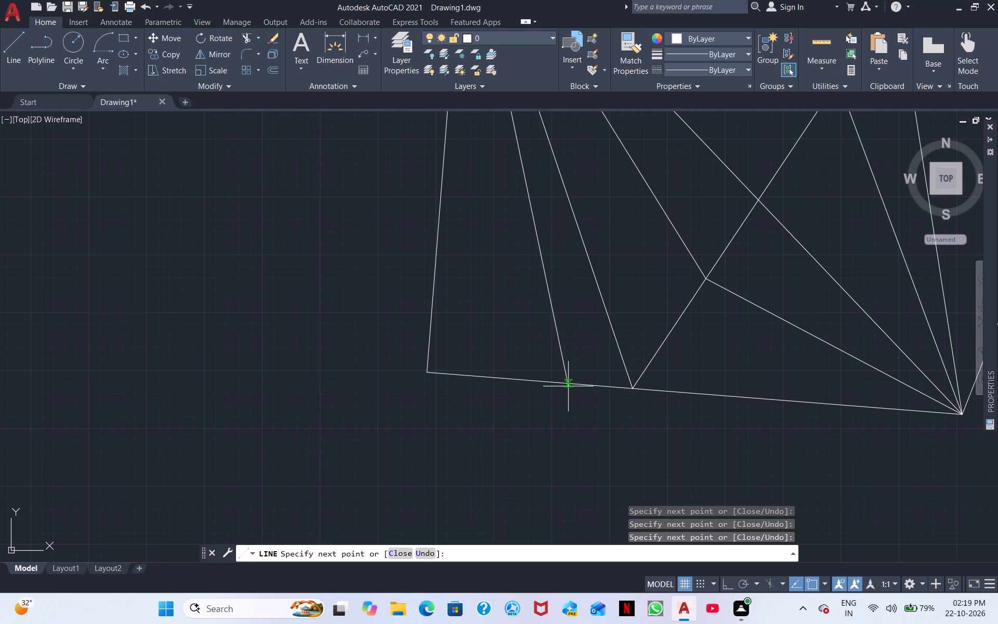
left_click(570, 386)
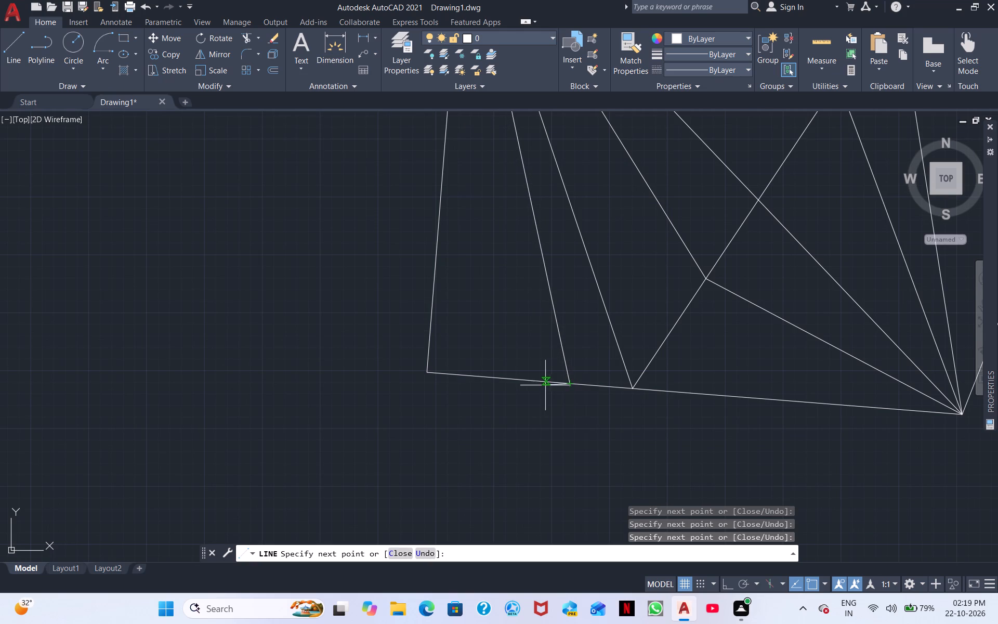
right_click(528, 449)
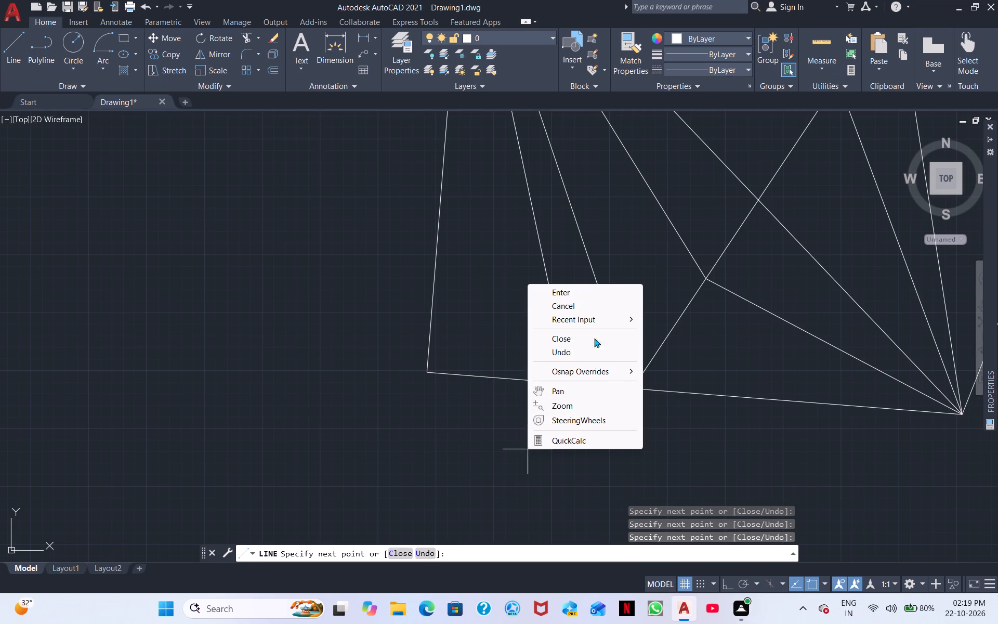
left_click(585, 304)
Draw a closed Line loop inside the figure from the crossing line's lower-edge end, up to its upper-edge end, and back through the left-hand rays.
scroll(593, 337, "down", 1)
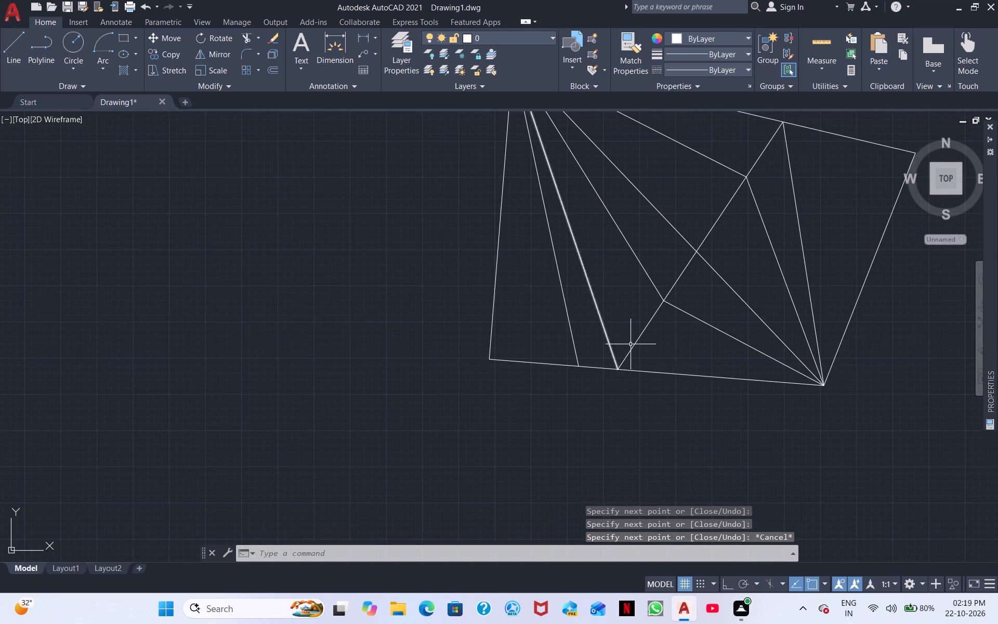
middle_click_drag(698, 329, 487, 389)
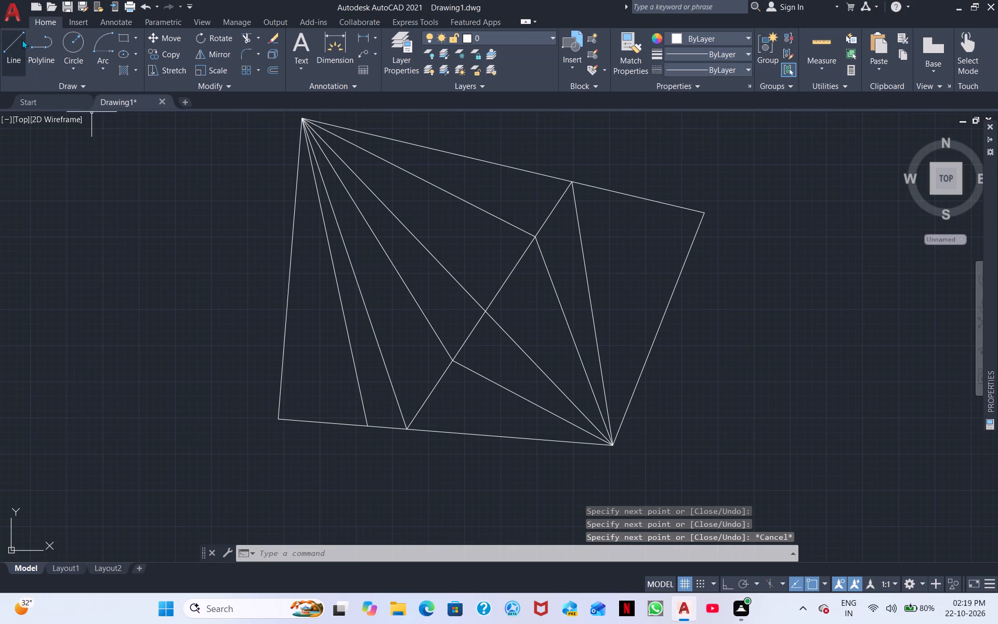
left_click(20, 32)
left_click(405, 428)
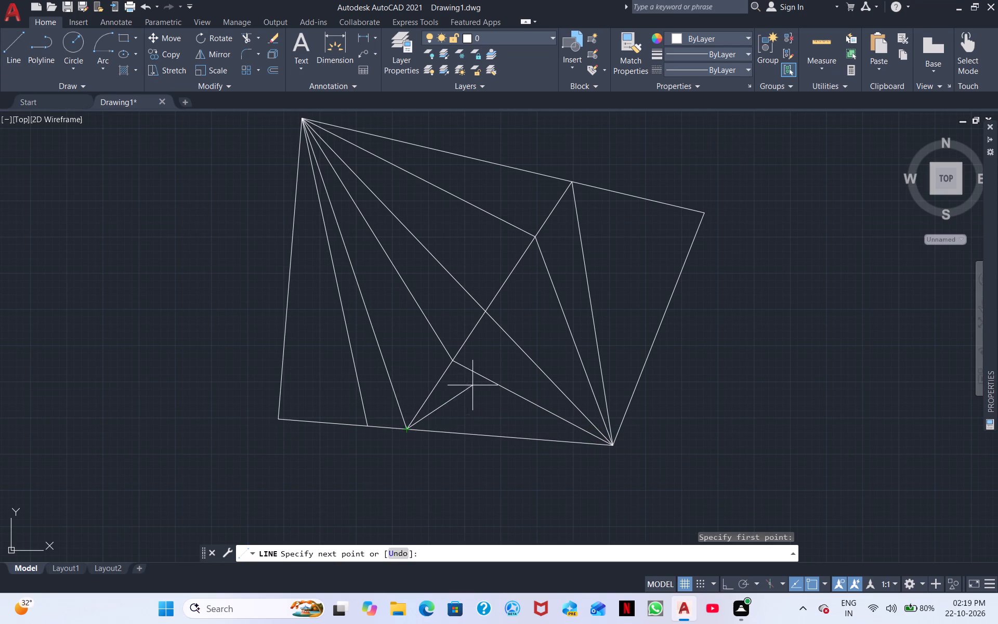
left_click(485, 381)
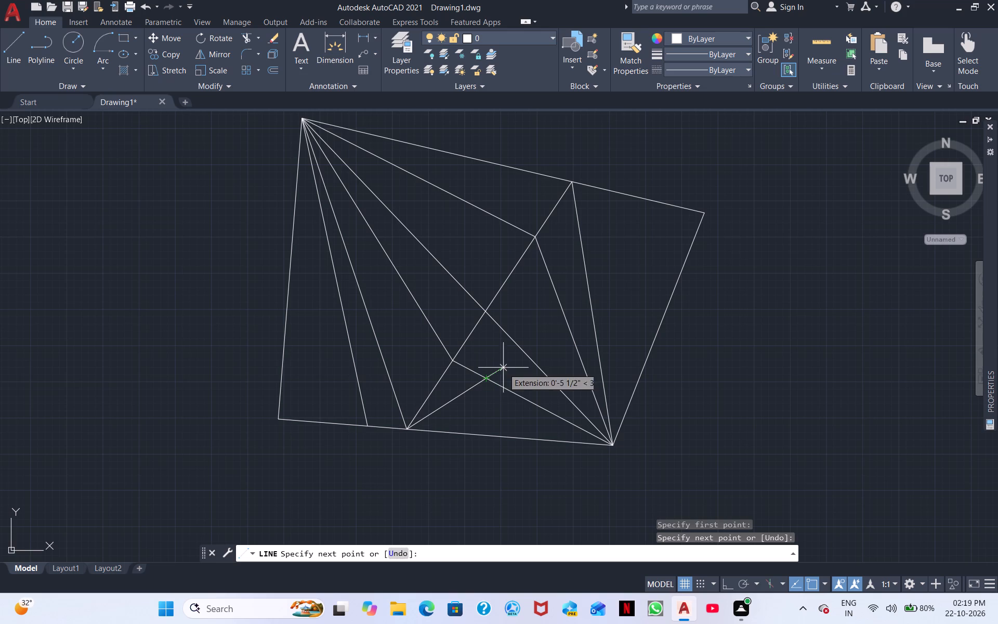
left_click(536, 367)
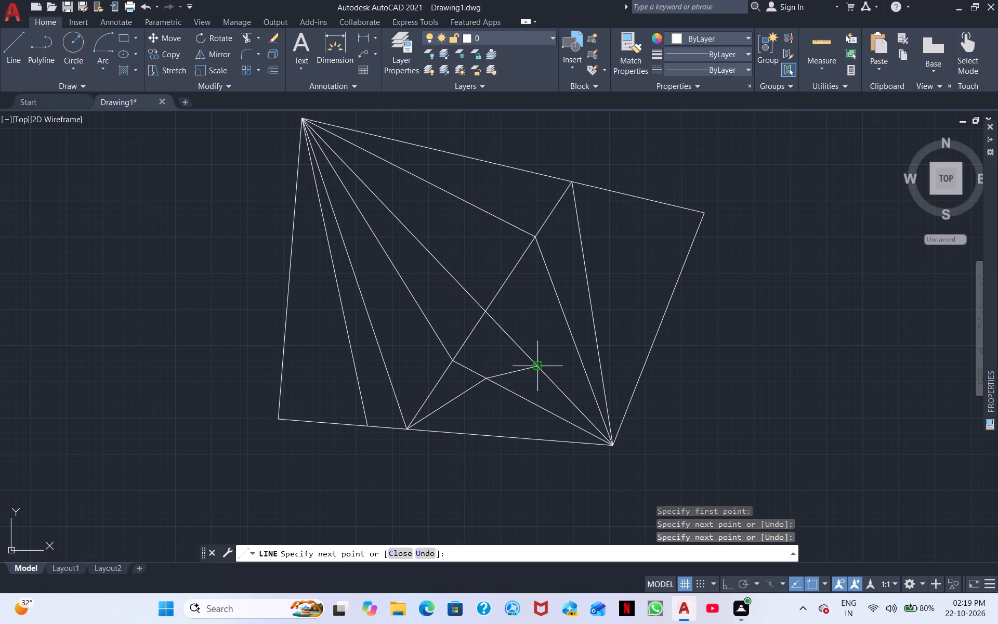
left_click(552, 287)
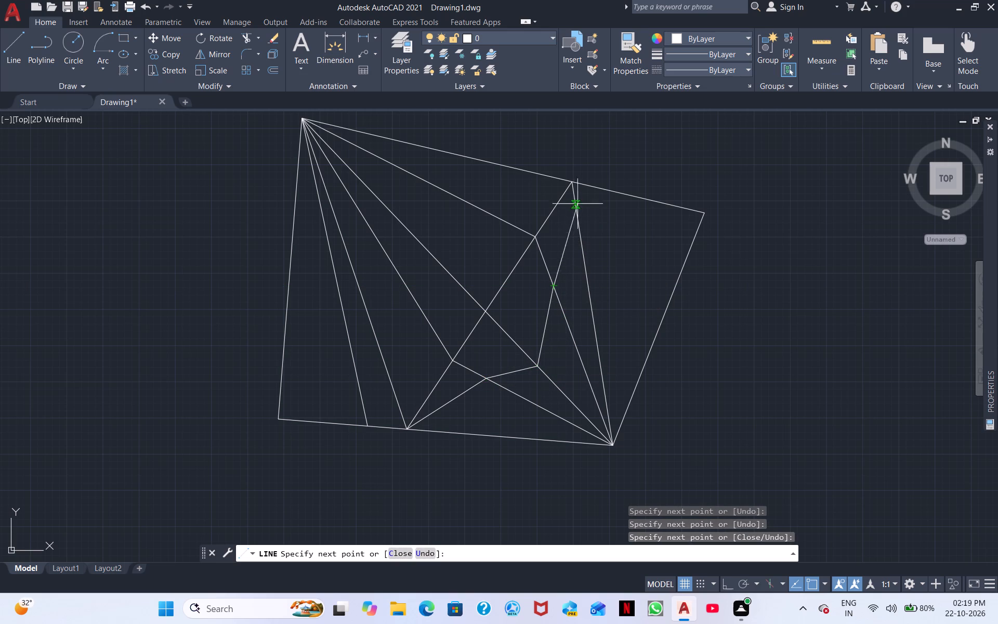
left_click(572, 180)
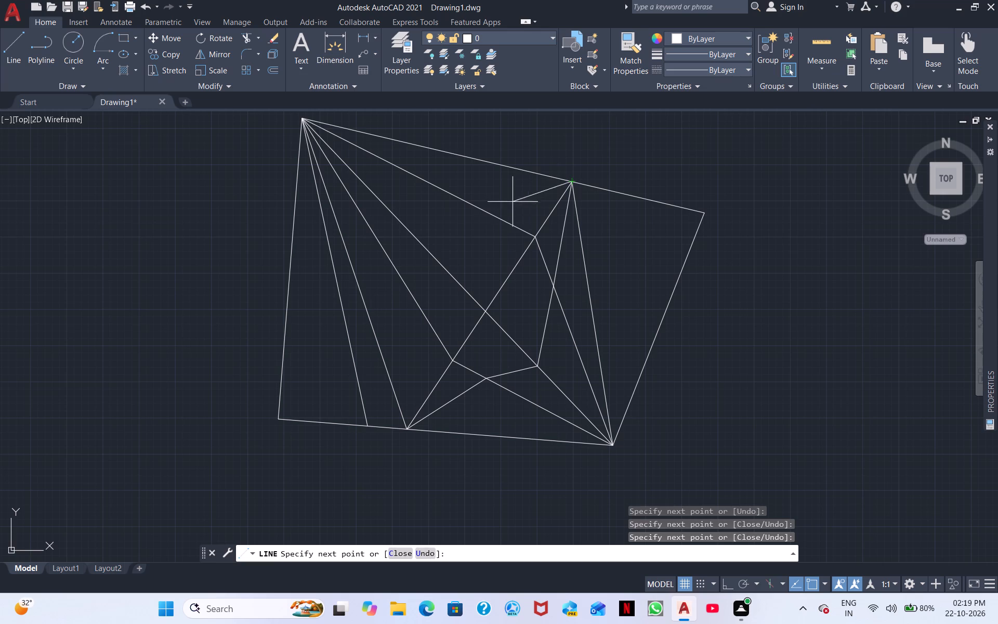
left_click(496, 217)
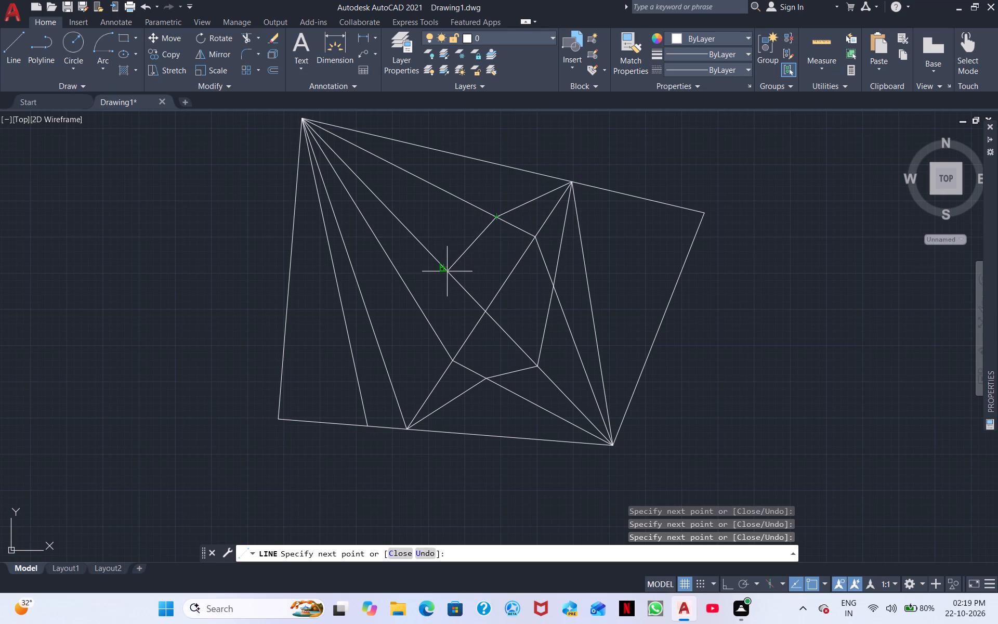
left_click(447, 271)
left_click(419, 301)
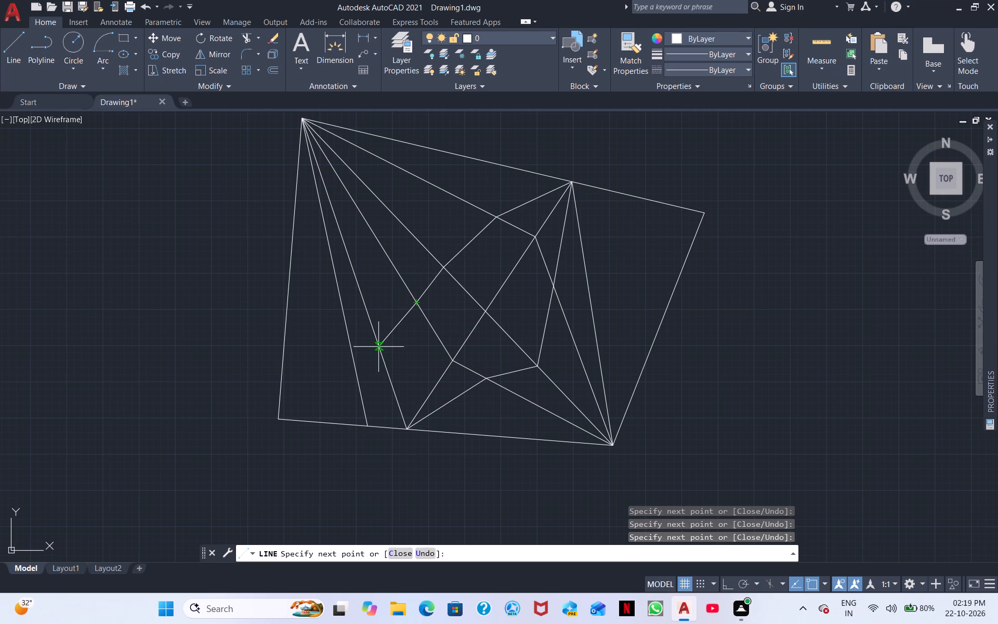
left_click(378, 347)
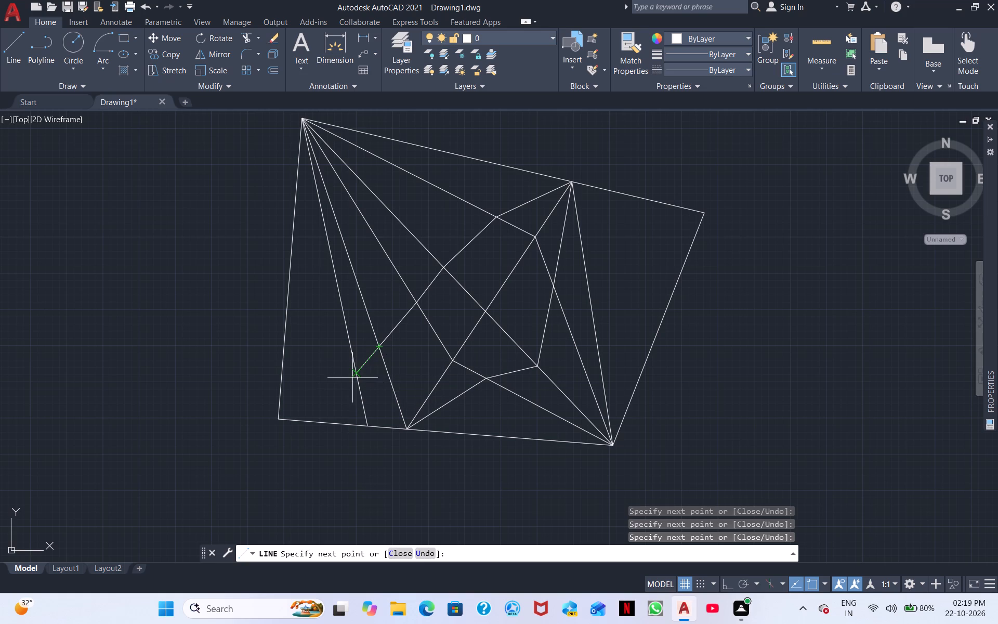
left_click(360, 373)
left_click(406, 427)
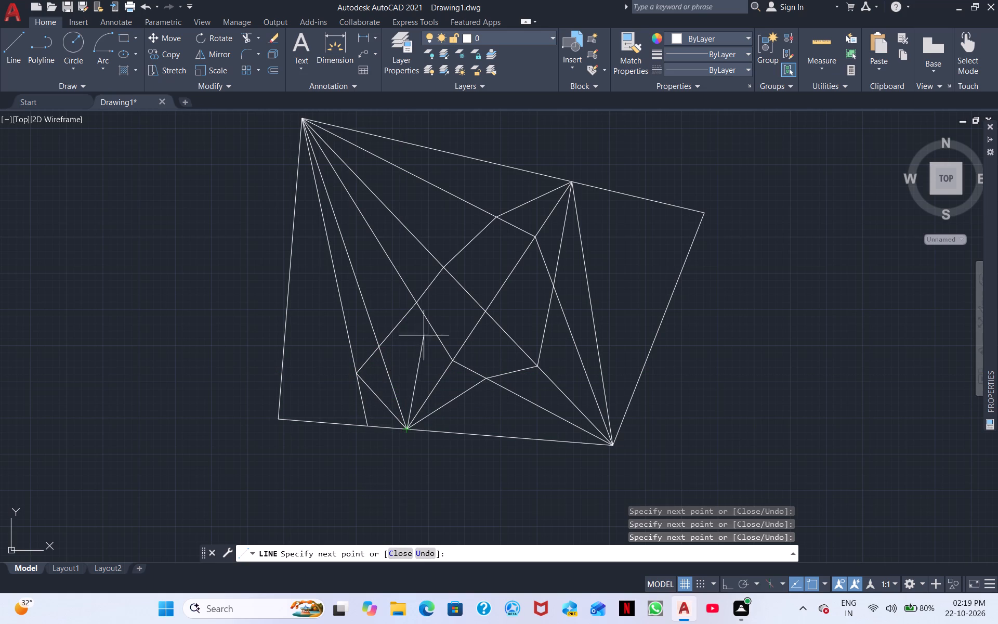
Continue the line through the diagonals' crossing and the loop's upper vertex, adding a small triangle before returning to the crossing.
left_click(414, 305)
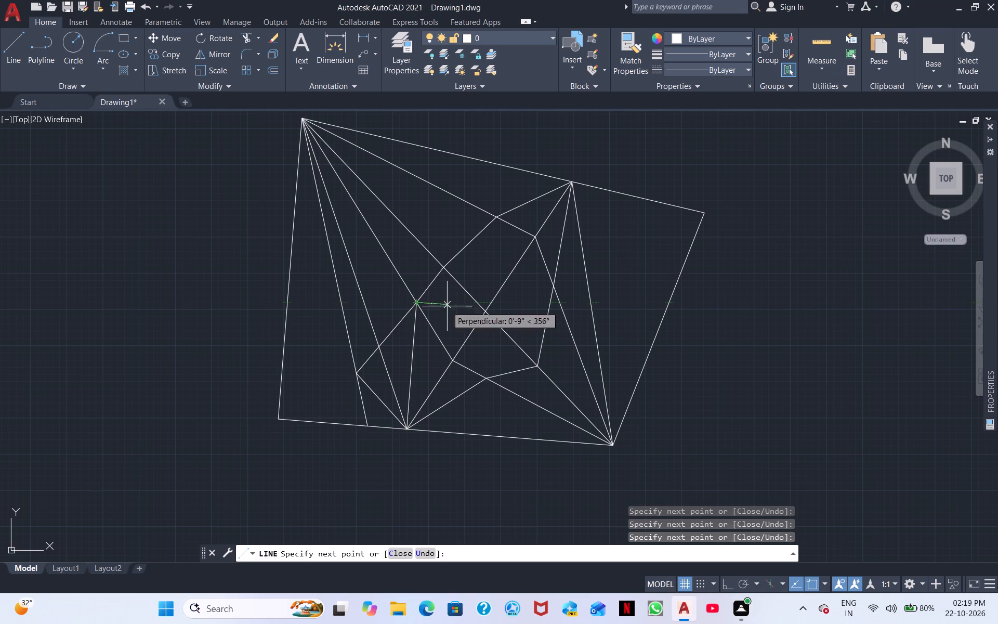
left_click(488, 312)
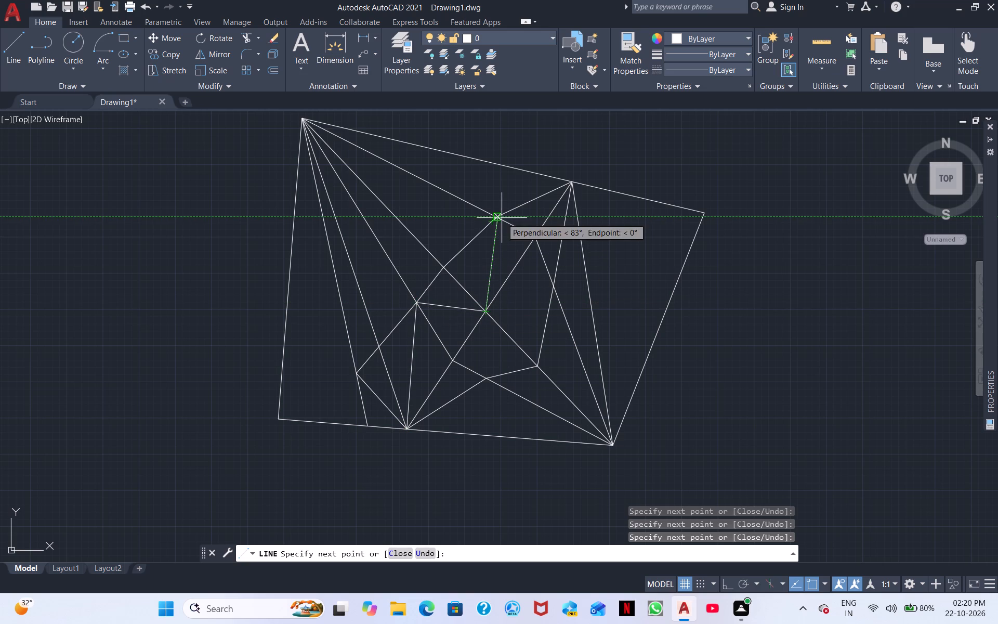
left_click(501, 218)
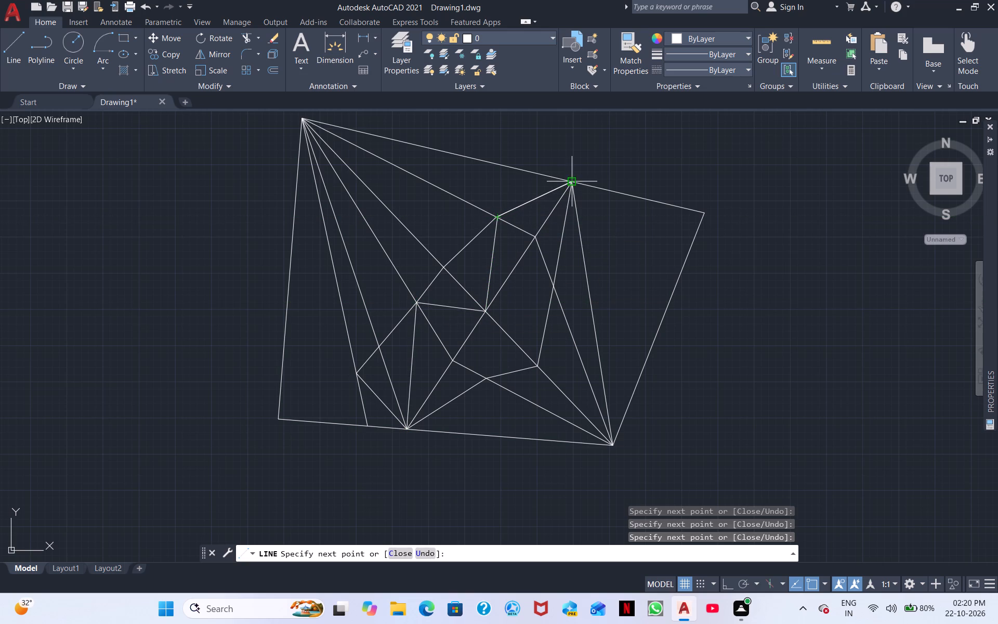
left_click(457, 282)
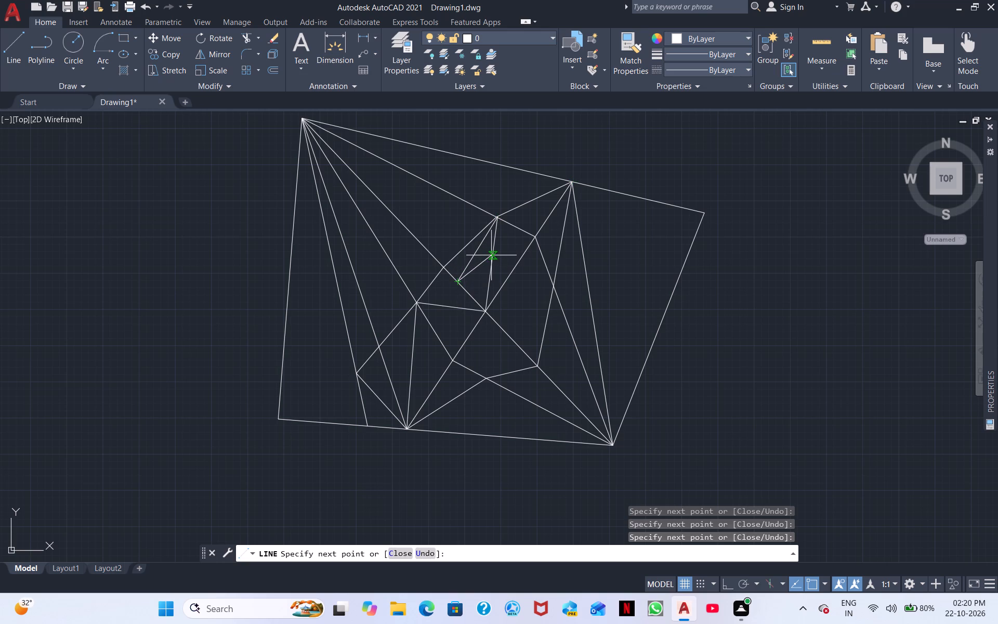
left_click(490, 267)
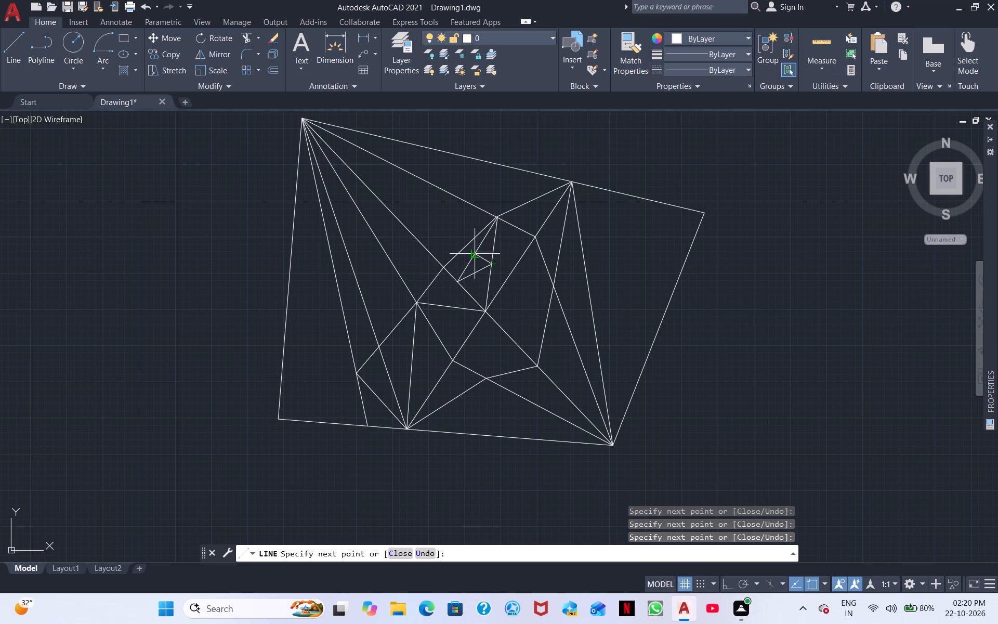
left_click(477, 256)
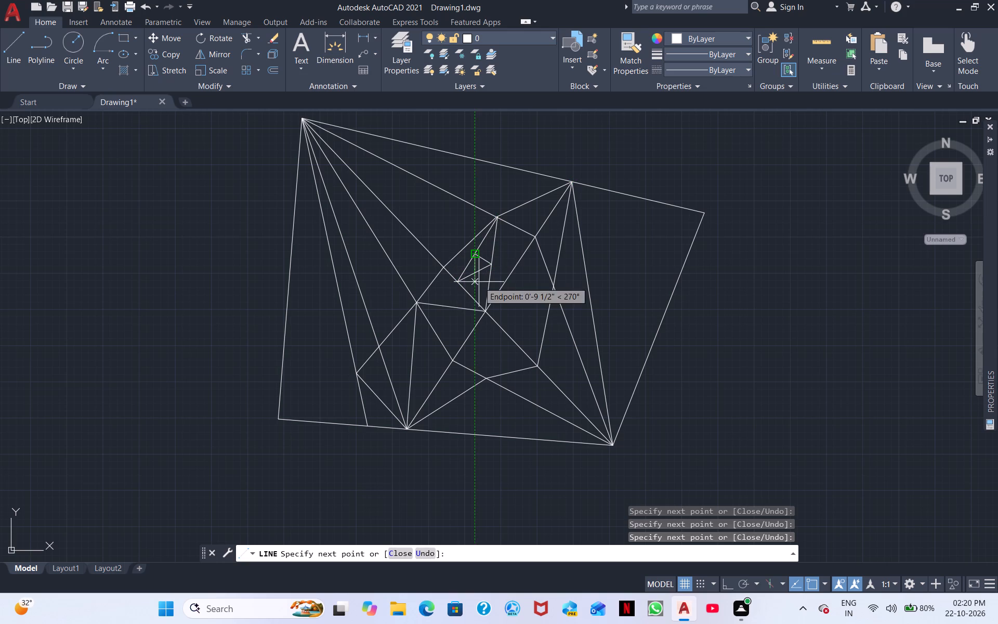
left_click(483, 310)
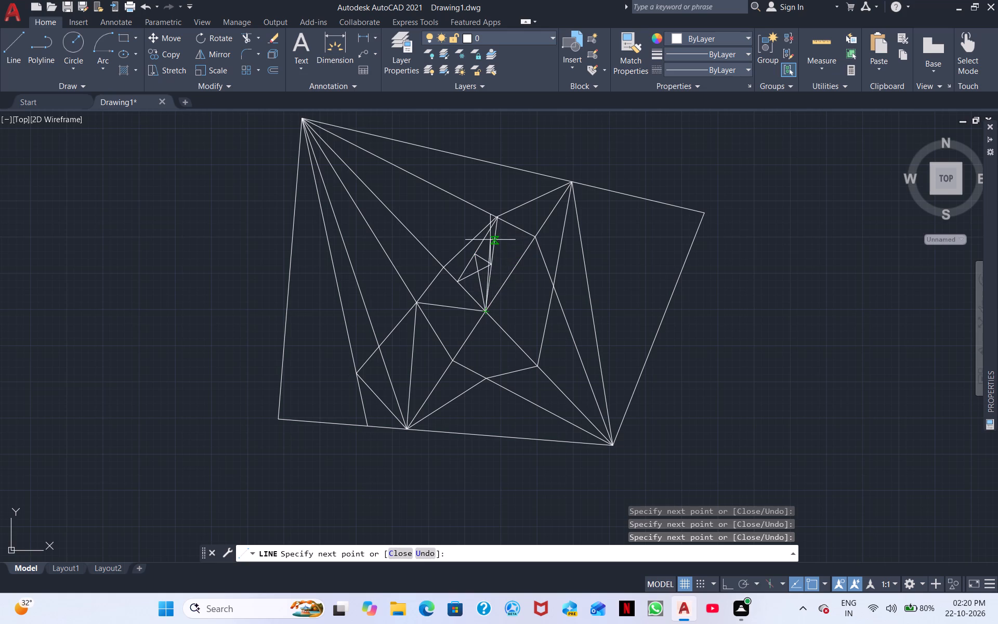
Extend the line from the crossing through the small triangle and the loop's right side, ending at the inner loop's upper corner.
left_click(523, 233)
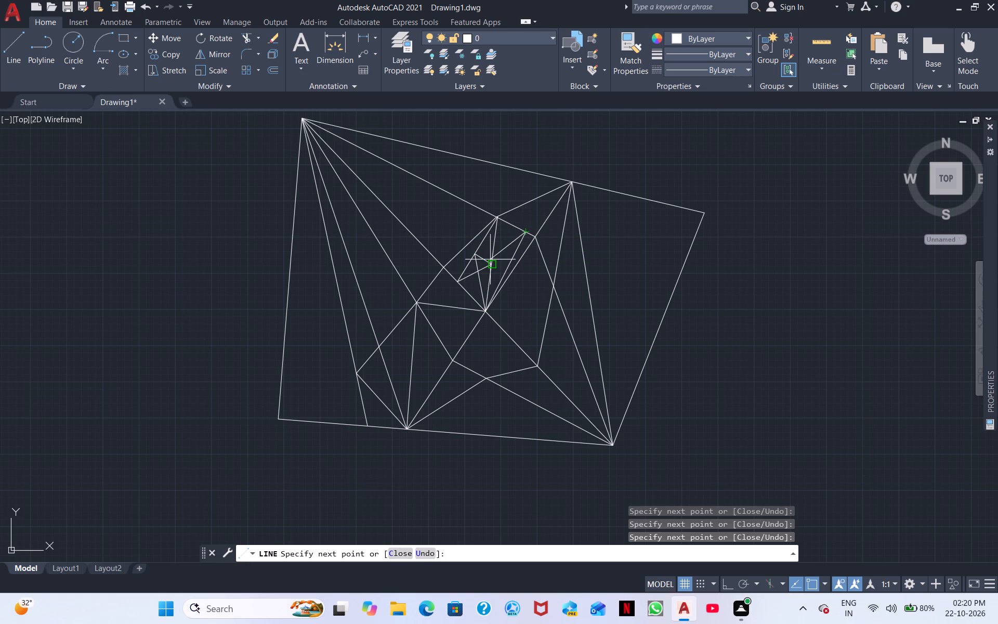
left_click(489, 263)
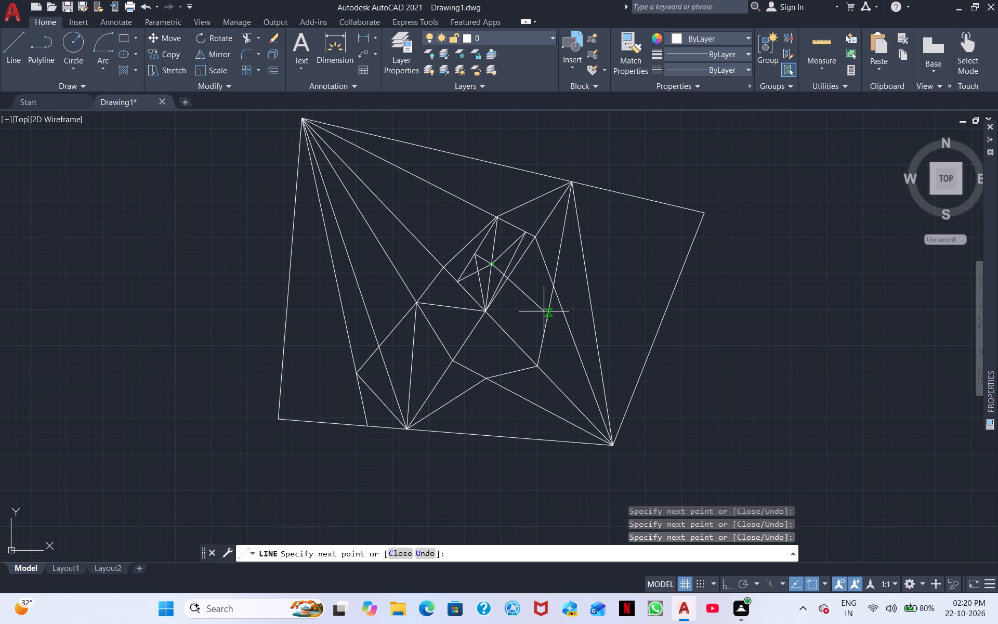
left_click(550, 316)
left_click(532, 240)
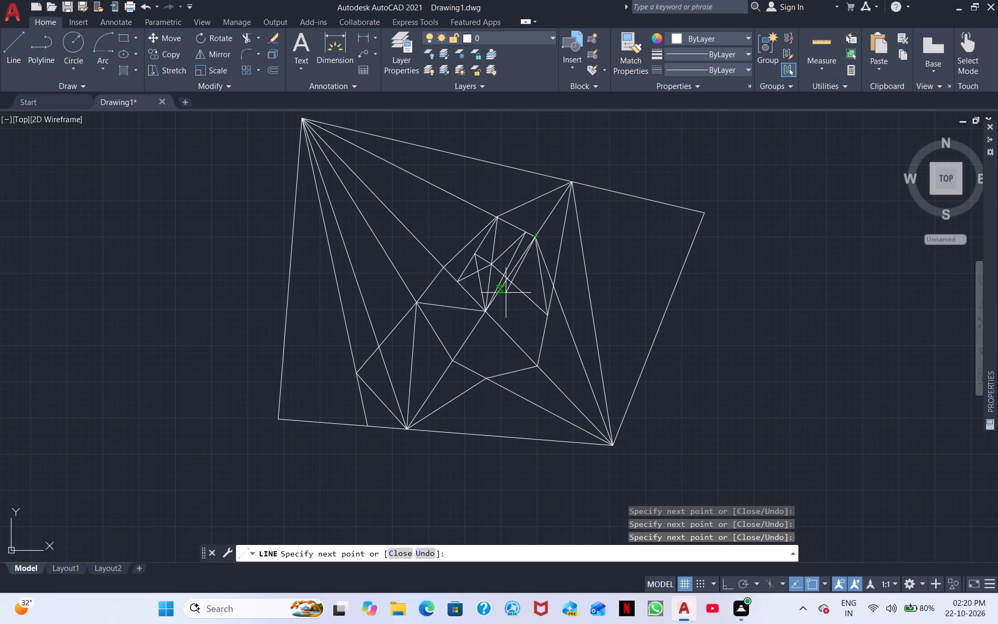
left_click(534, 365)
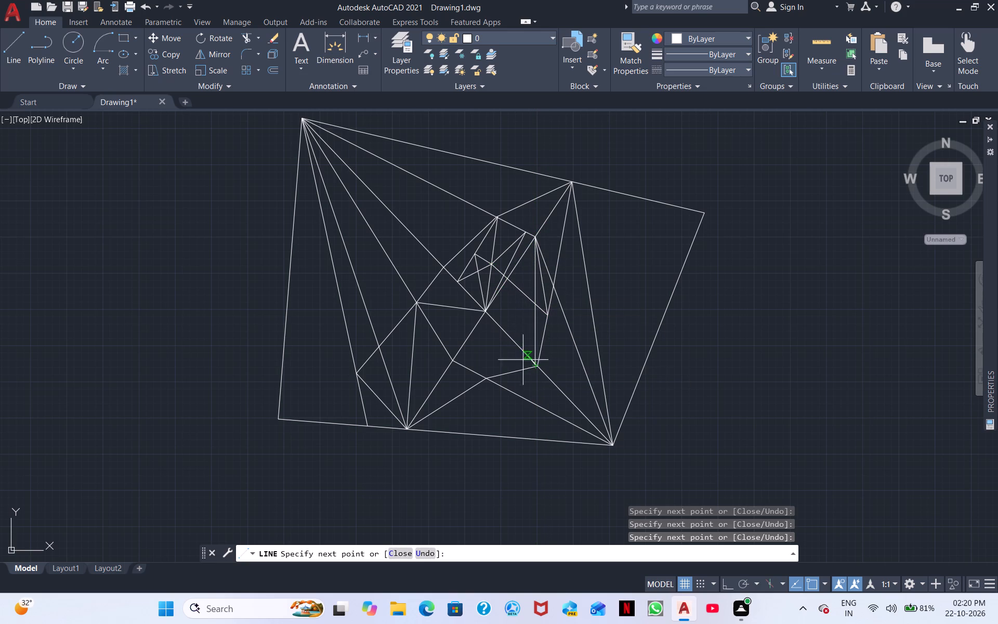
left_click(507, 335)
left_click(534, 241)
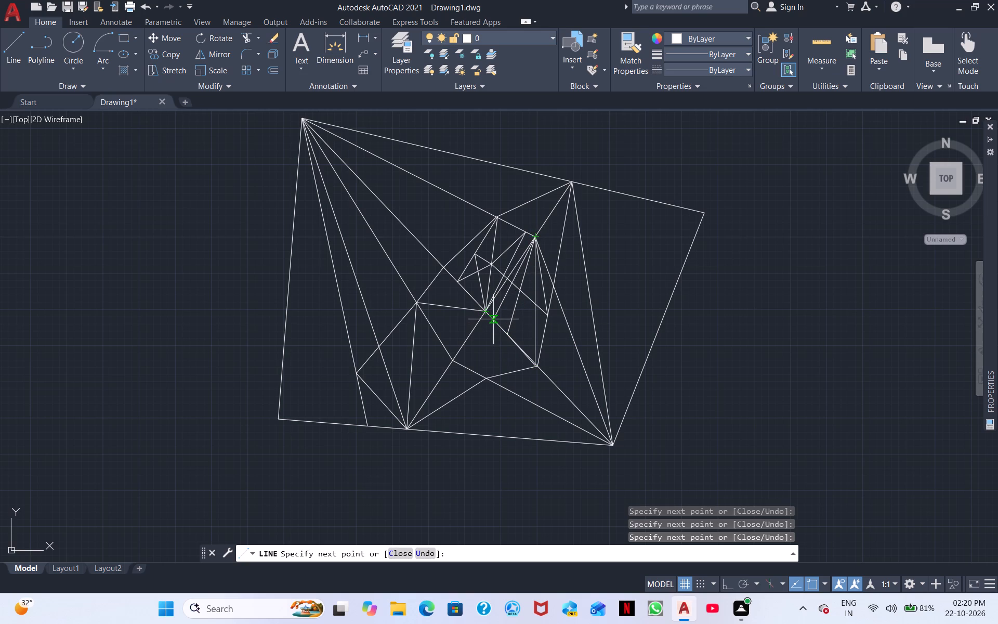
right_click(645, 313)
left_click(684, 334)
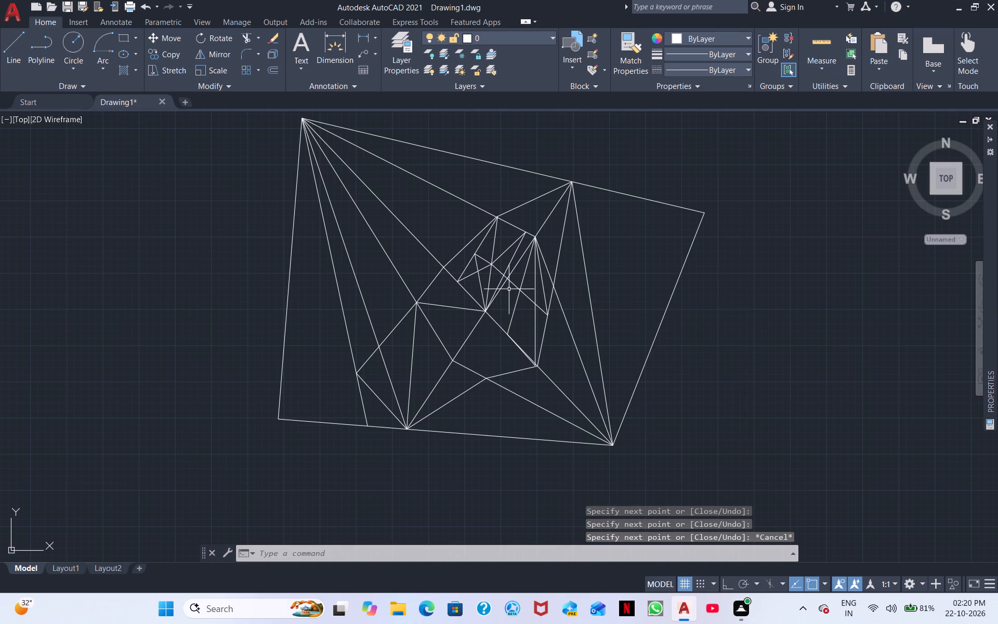
Erase the entire freehand figure of intersecting lines below the second floor plan's balconies.
scroll(506, 288, "down", 1)
middle_click_drag(582, 349, 584, 391)
left_click(671, 456)
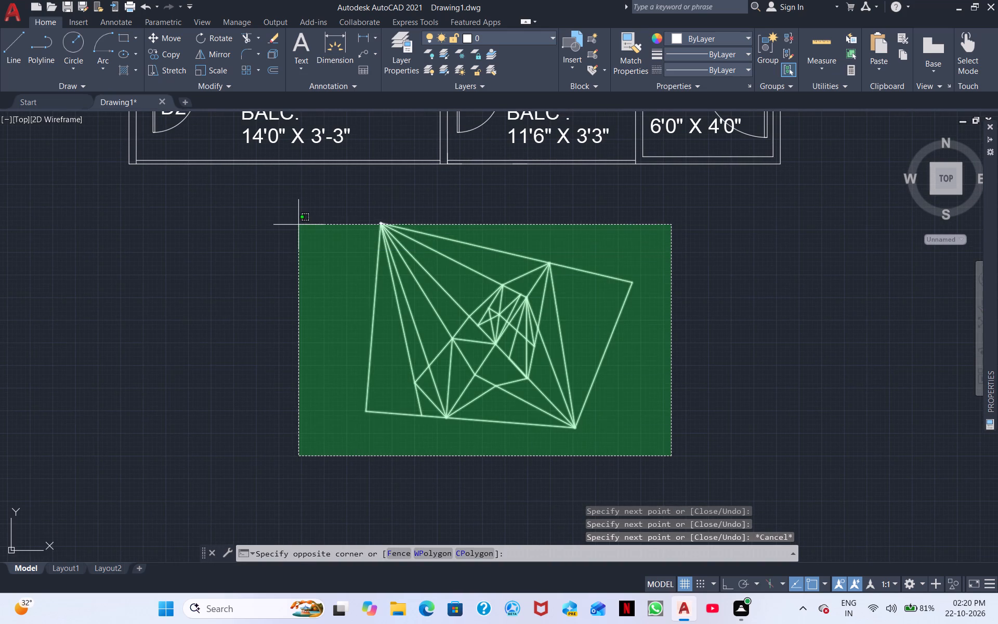
left_click(307, 229)
scroll(411, 308, "down", 1)
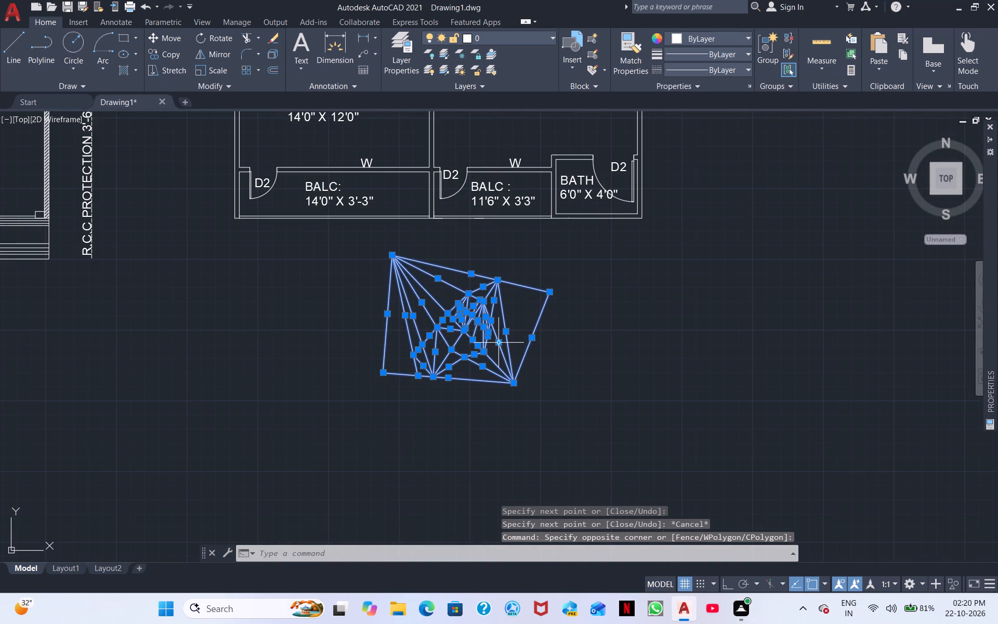
right_click(701, 365)
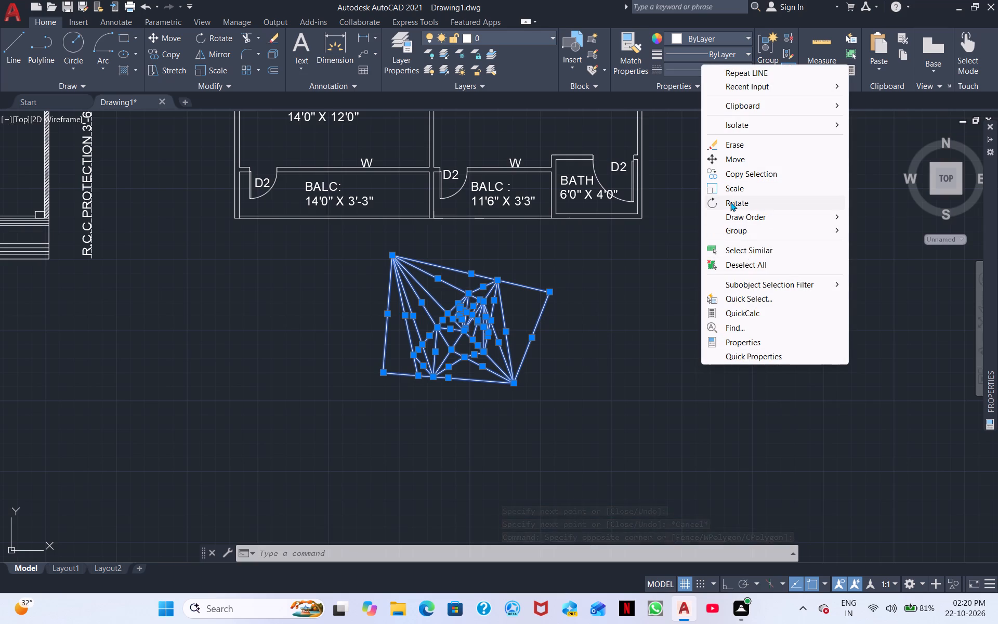
left_click(743, 144)
Hatch the second floor plan's connected walls around the upper bath, terrace, kitchen, lounge's outer side and staircase.
middle_click_drag(604, 411, 604, 418)
middle_click_drag(583, 284, 581, 297)
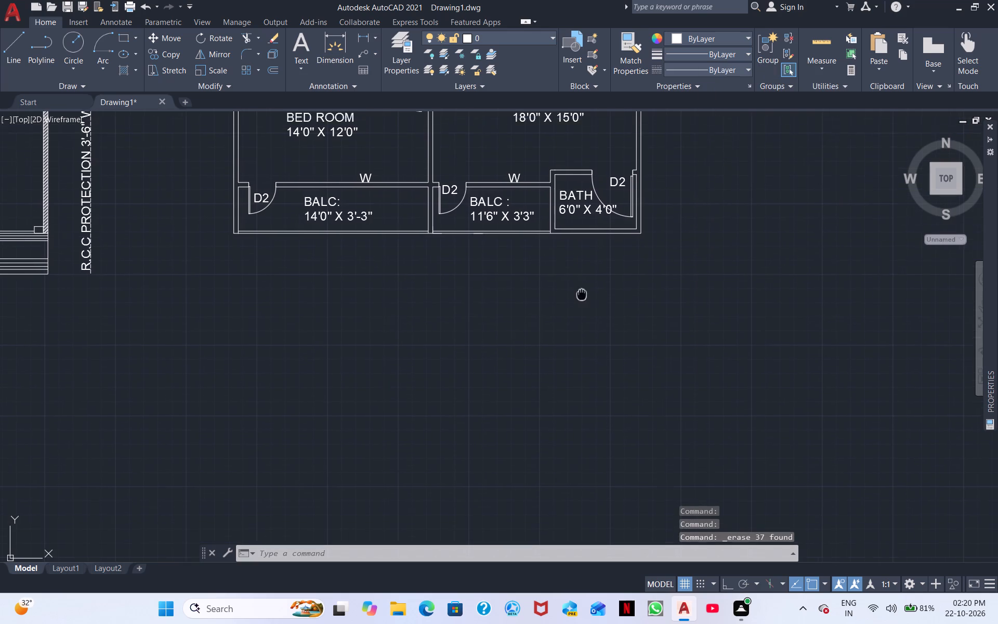
middle_click_drag(581, 297, 577, 382)
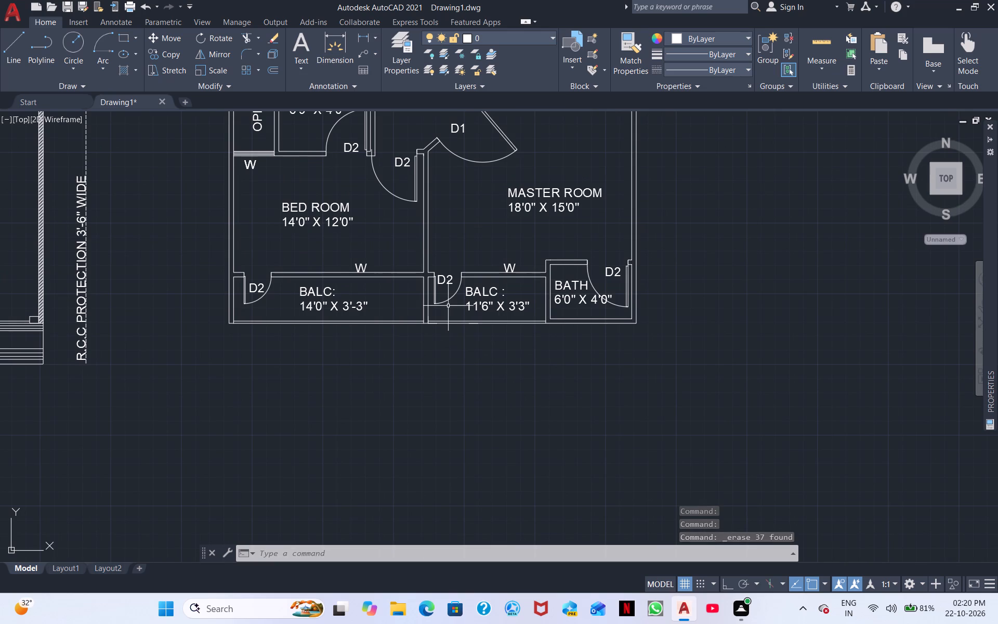
middle_click_drag(448, 306, 446, 385)
scroll(516, 310, "down", 1)
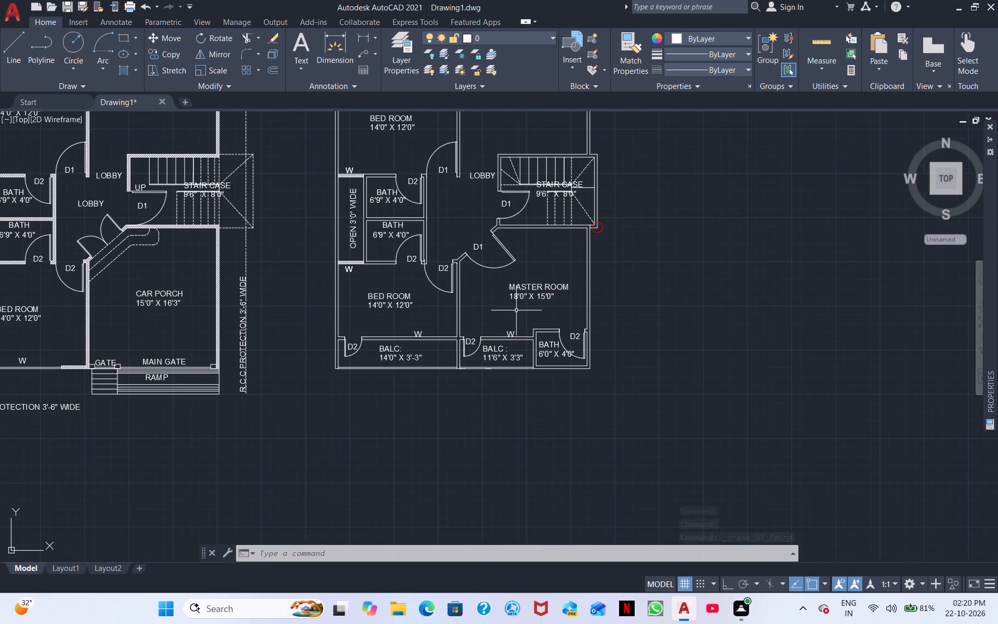
left_click(121, 68)
scroll(337, 297, "up", 2)
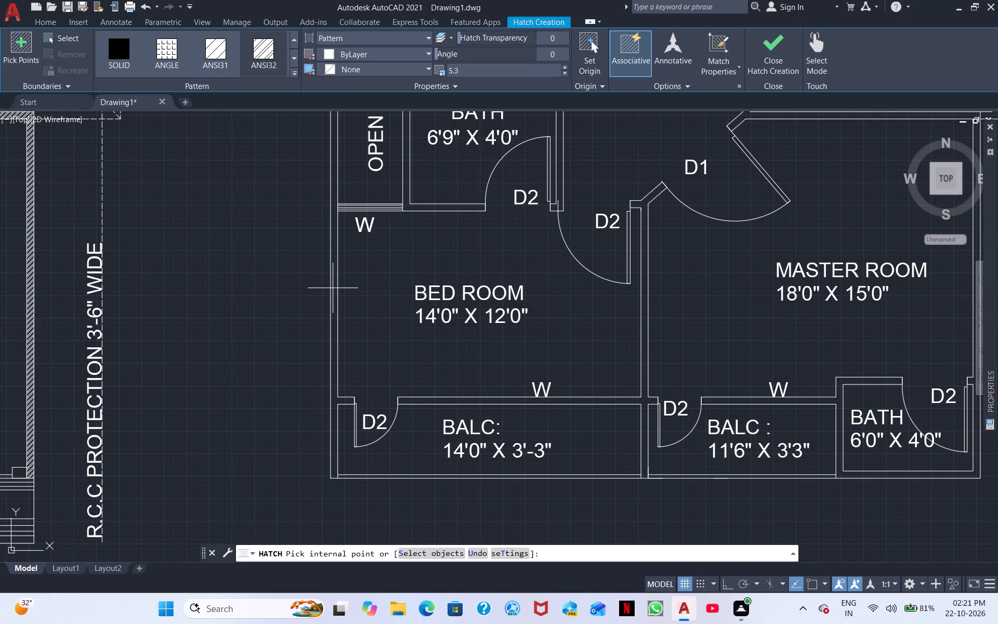
left_click(333, 288)
triple_click(333, 292)
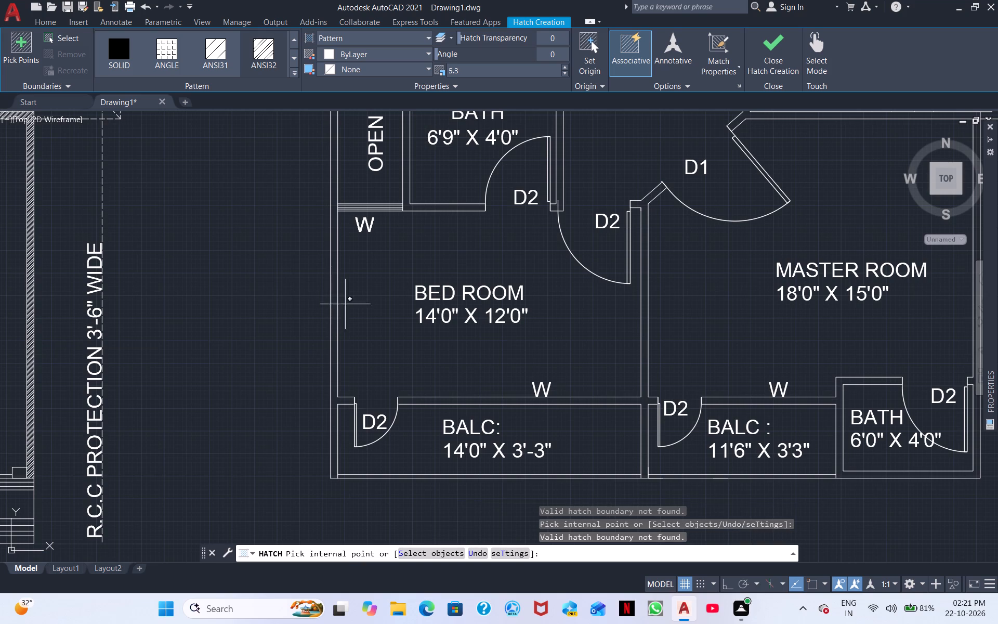
scroll(351, 302, "down", 3)
middle_click_drag(436, 235, 419, 284)
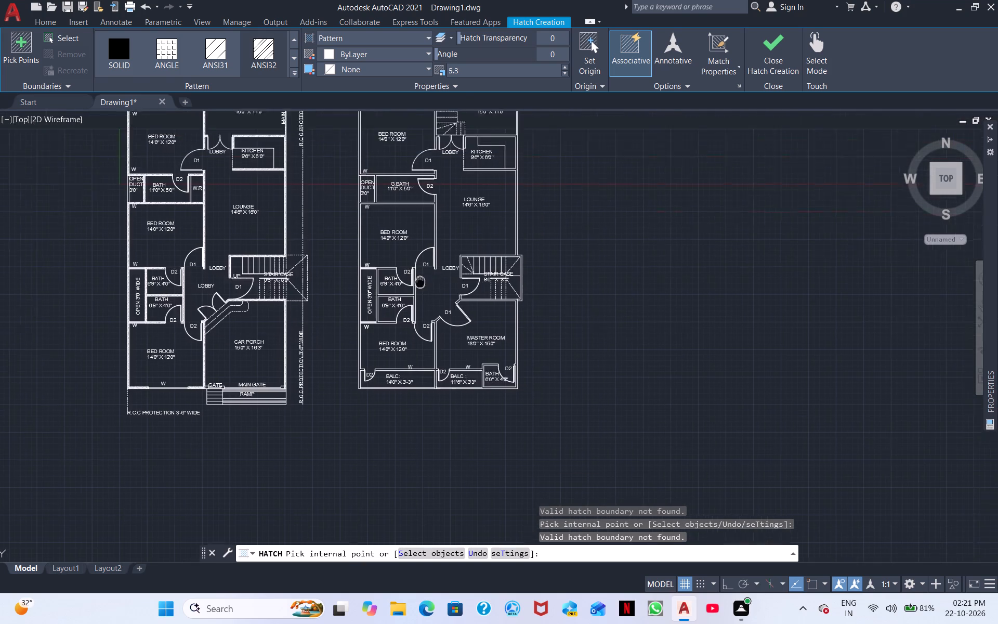
middle_click_drag(419, 284, 388, 378)
scroll(434, 343, "up", 2)
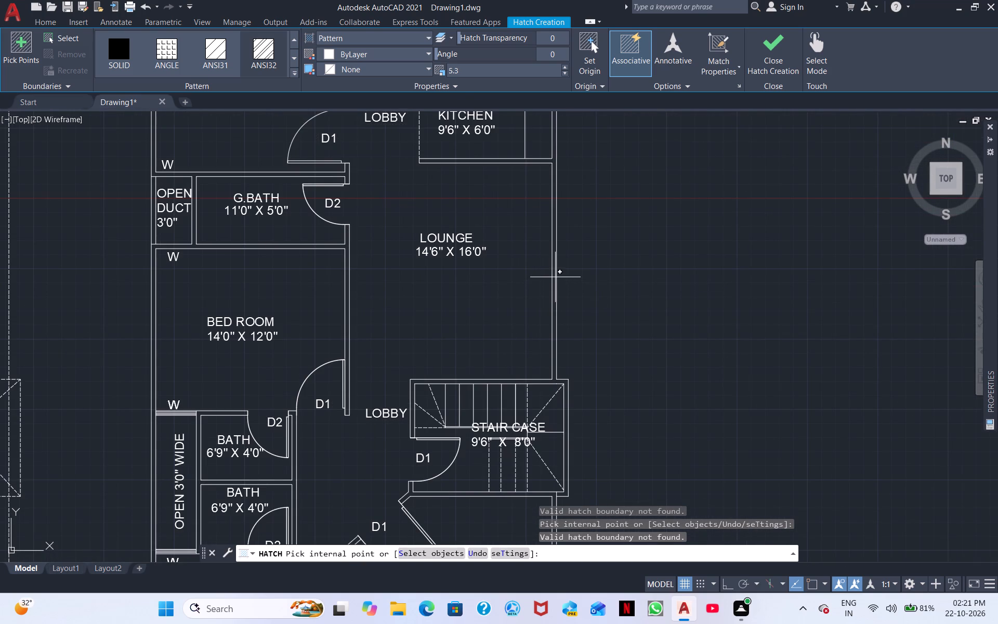
left_click(555, 277)
Add the walls around the G.BATH and middle bedroom, the bedroom-side outer wall, and both 6'9" x 4'0" baths to the hatch.
scroll(550, 280, "down", 1)
middle_click_drag(495, 262, 494, 365)
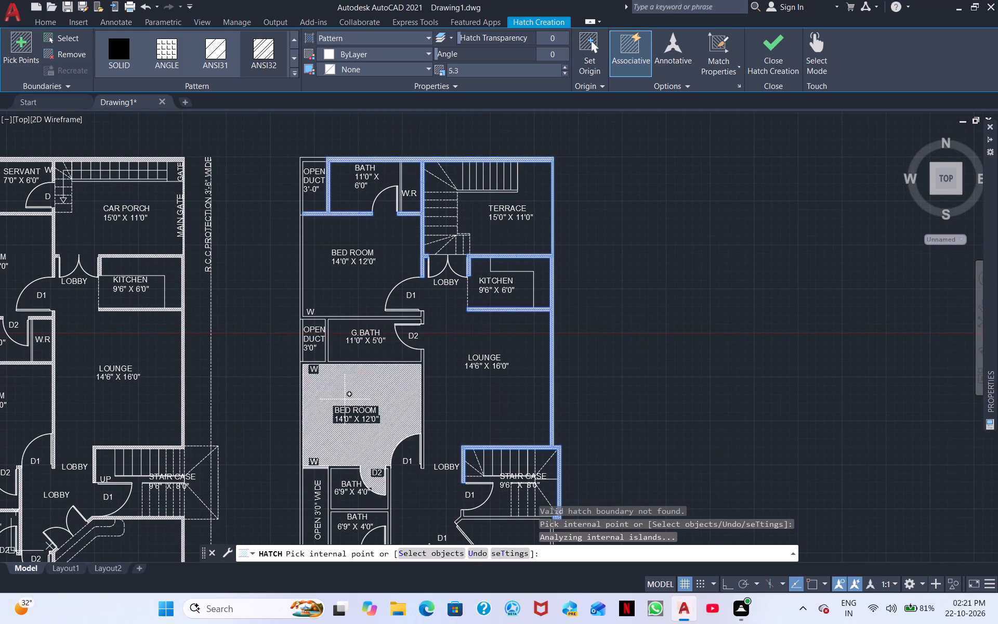
scroll(422, 379, "up", 3)
left_click(419, 374)
scroll(241, 363, "down", 2)
middle_click_drag(247, 378, 469, 278)
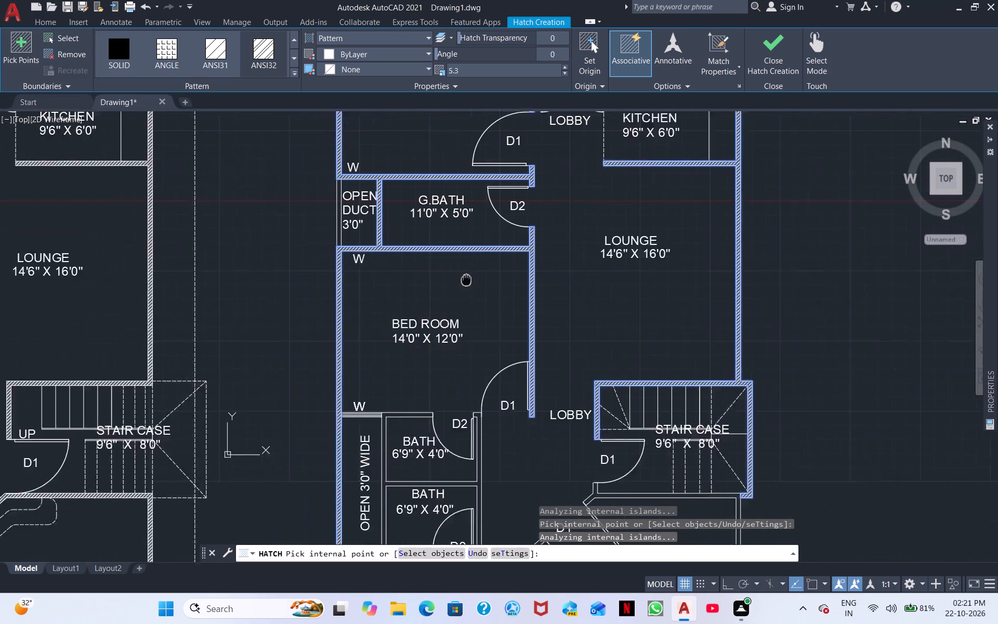
middle_click_drag(469, 278, 506, 248)
middle_click_drag(421, 378, 375, 187)
scroll(364, 245, "up", 2)
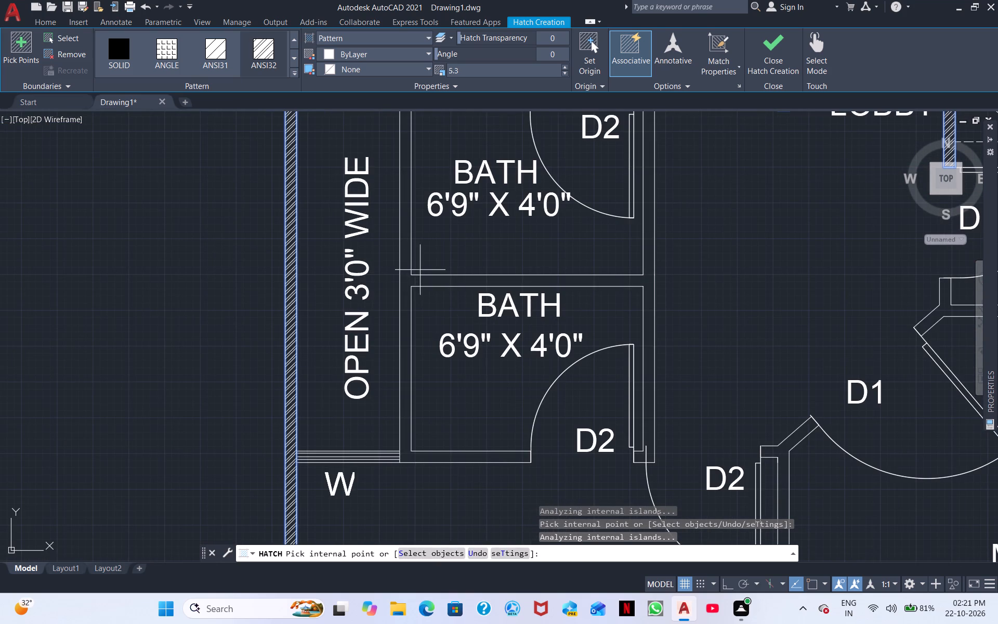
left_click(403, 280)
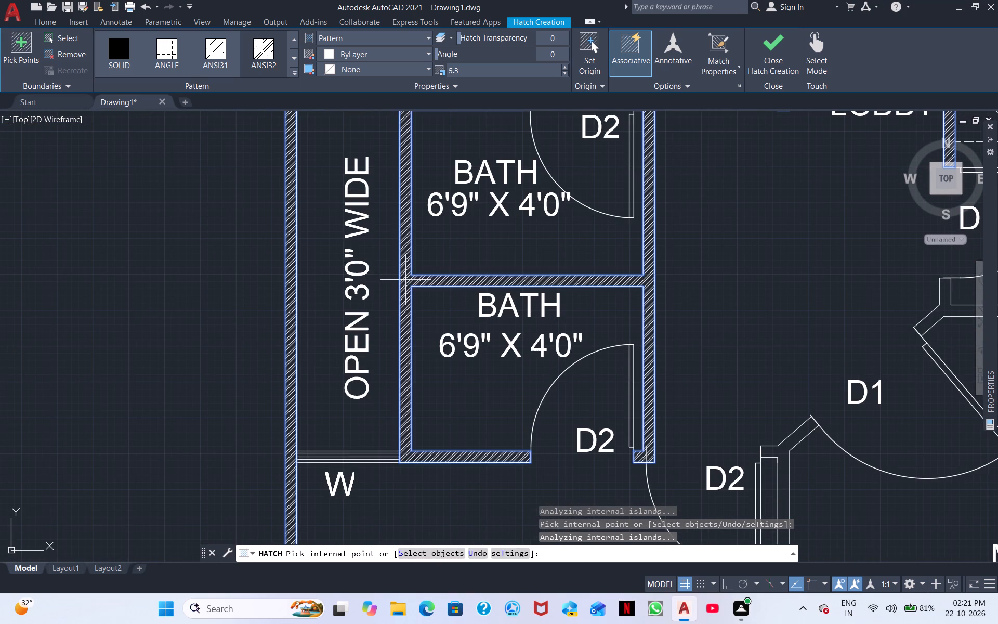
Add the wall between the lower bedroom and master room, and the master room, staircase and 6'0" x 4'0" bath walls to the hatch.
scroll(442, 256, "down", 1)
middle_click_drag(556, 283, 376, 244)
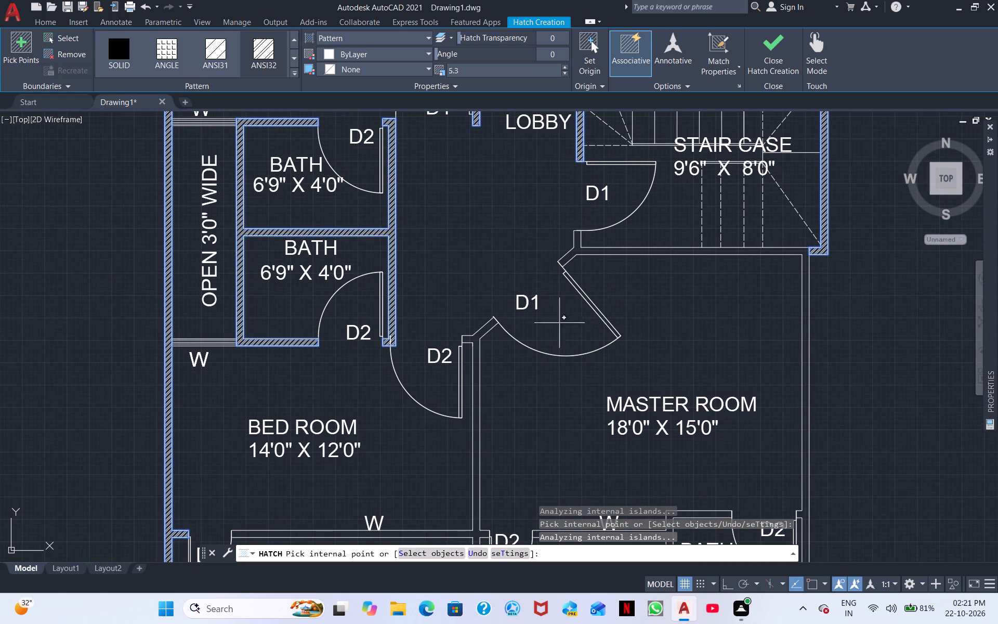
left_click(471, 340)
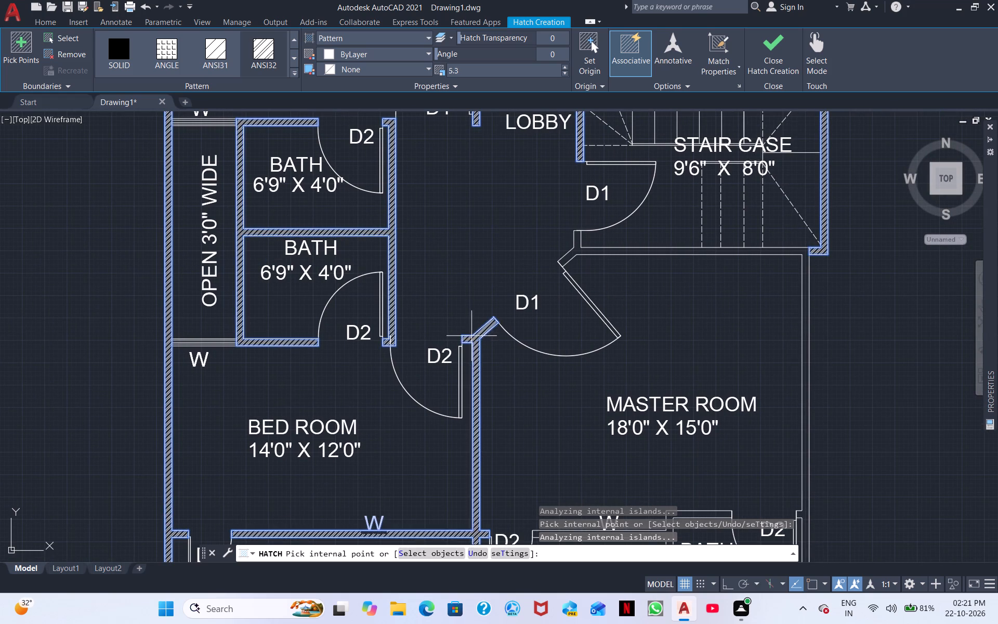
scroll(474, 333, "down", 1)
left_click(578, 283)
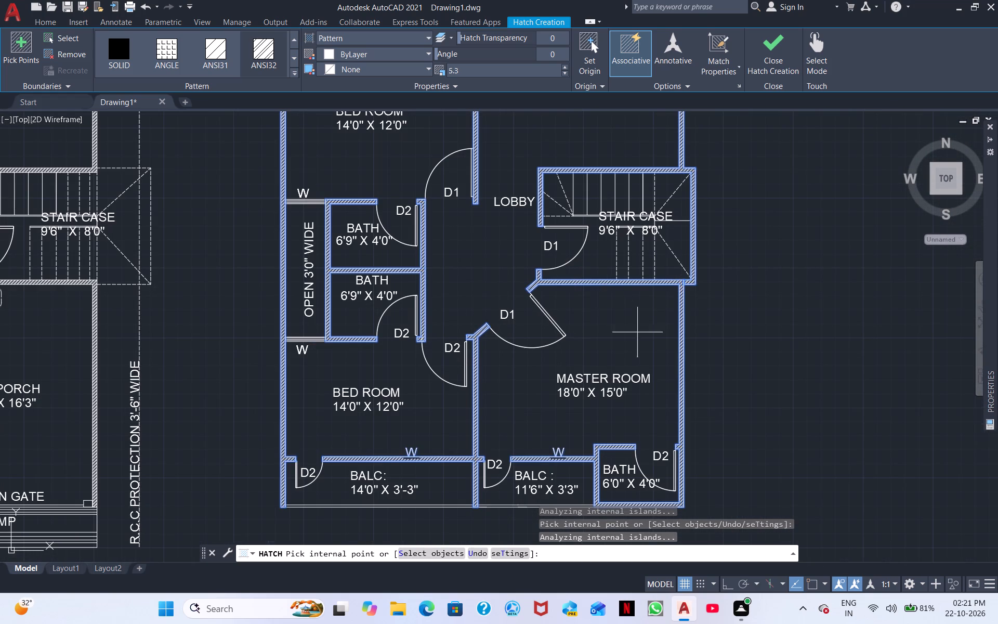
Try to hatch the wall gap at the W tag above the 14'0" balcony, check the hatched walls, and finish the hatch.
middle_click_drag(649, 357, 575, 216)
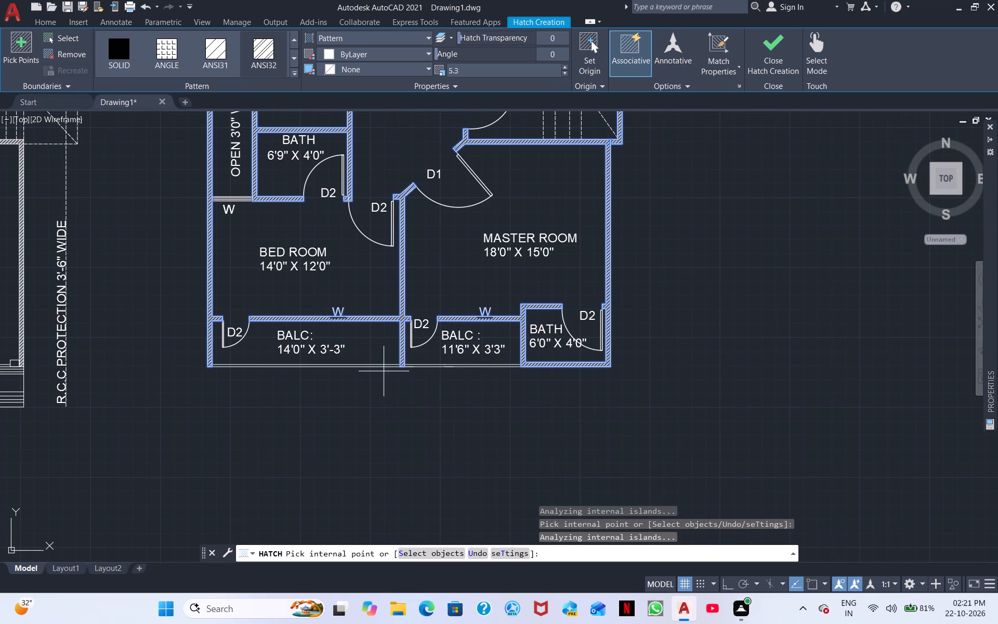
scroll(369, 368, "up", 1)
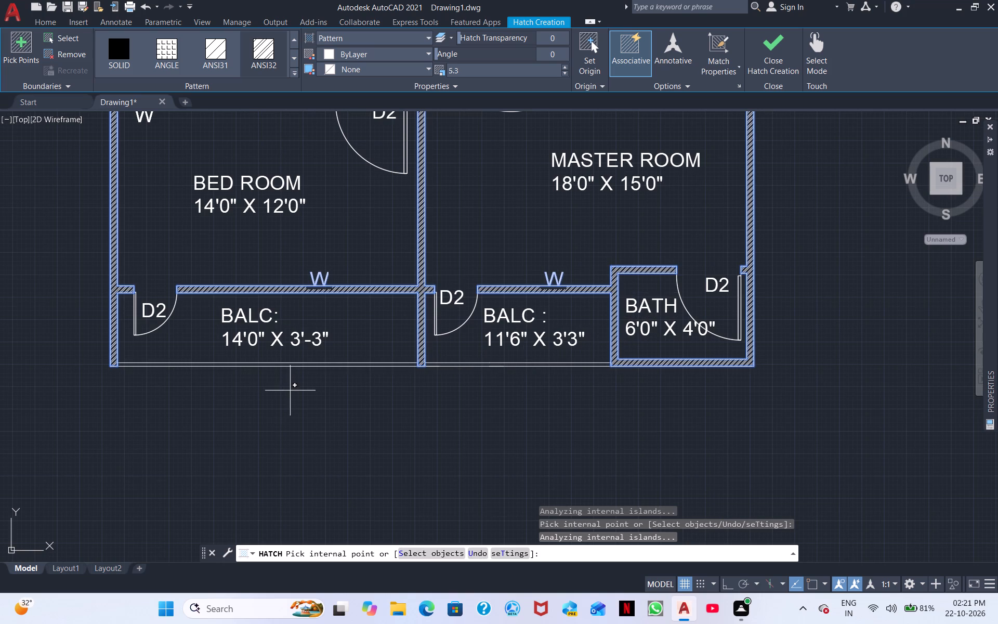
middle_click_drag(272, 405, 633, 347)
middle_click_drag(548, 339, 536, 347)
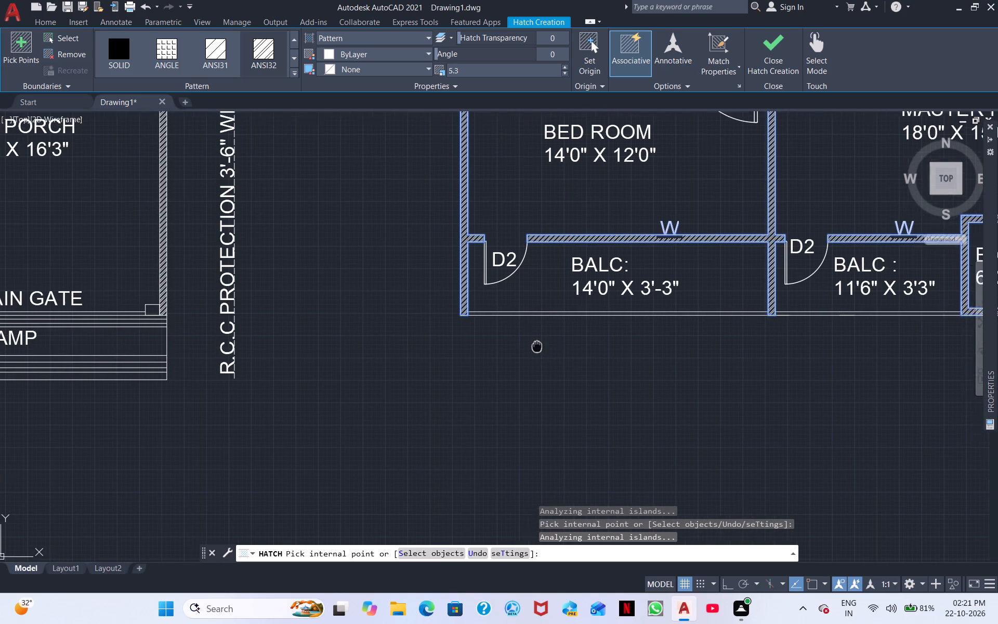
middle_click_drag(536, 347, 238, 409)
scroll(328, 324, "up", 3)
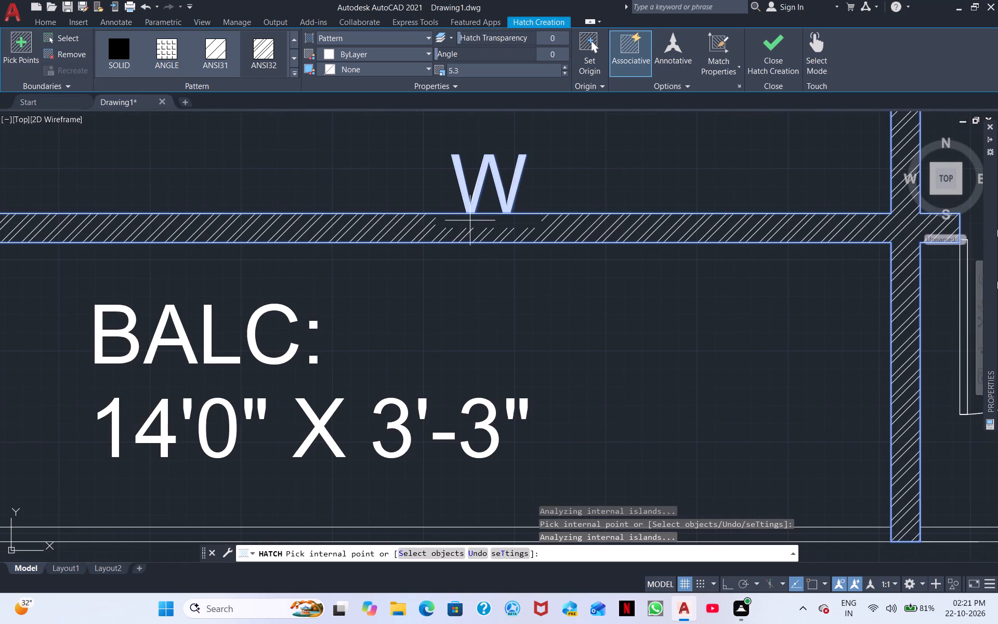
left_click(469, 222)
scroll(500, 264, "down", 2)
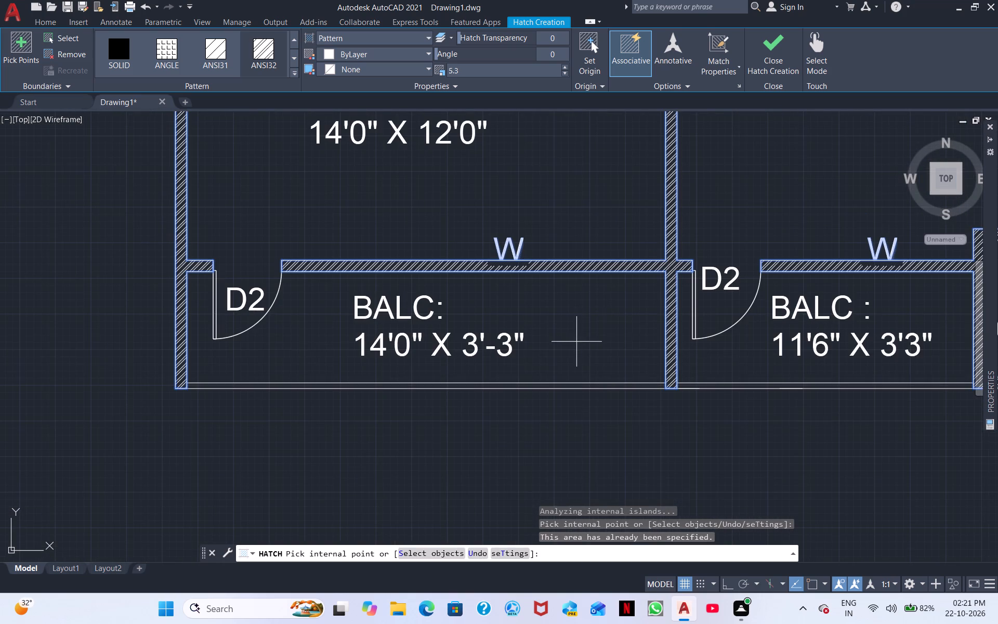
middle_click_drag(460, 358, 392, 350)
scroll(387, 348, "down", 1)
middle_click_drag(559, 363, 384, 391)
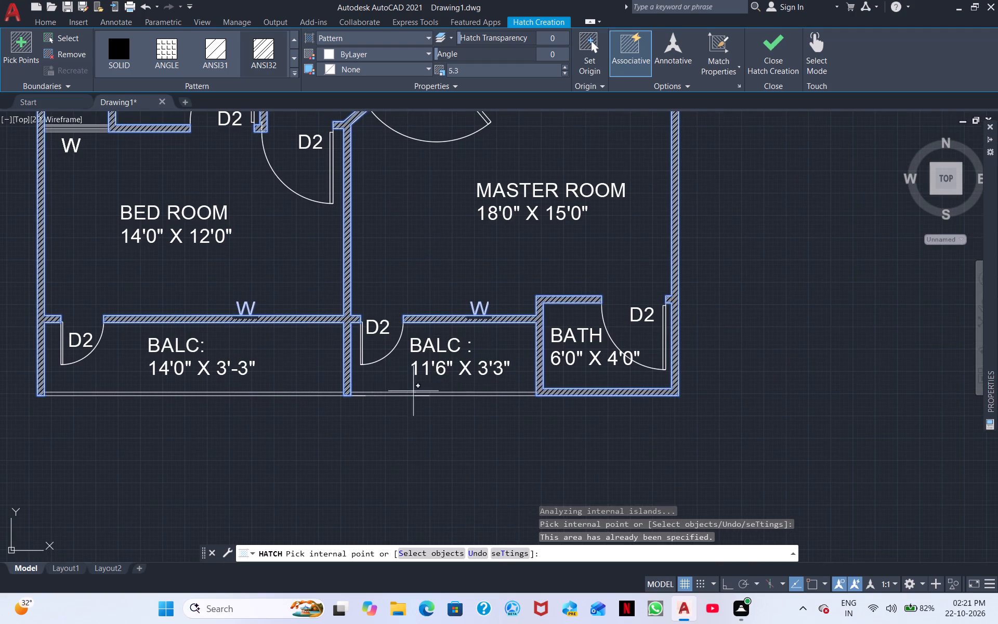
scroll(727, 261, "down", 2)
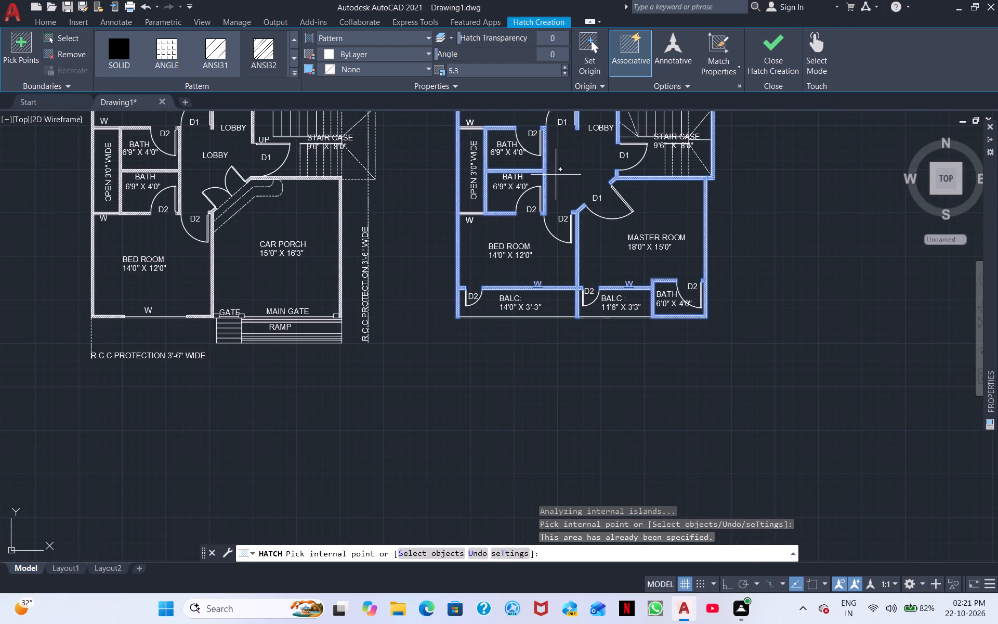
middle_click_drag(576, 219, 424, 385)
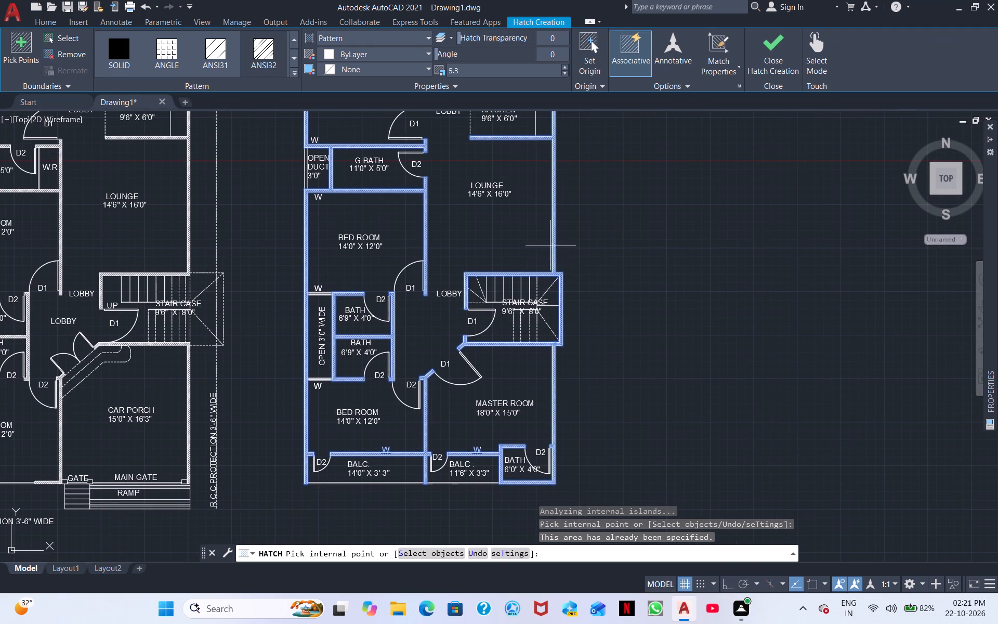
middle_click_drag(541, 258, 412, 399)
middle_click_drag(514, 331, 637, 318)
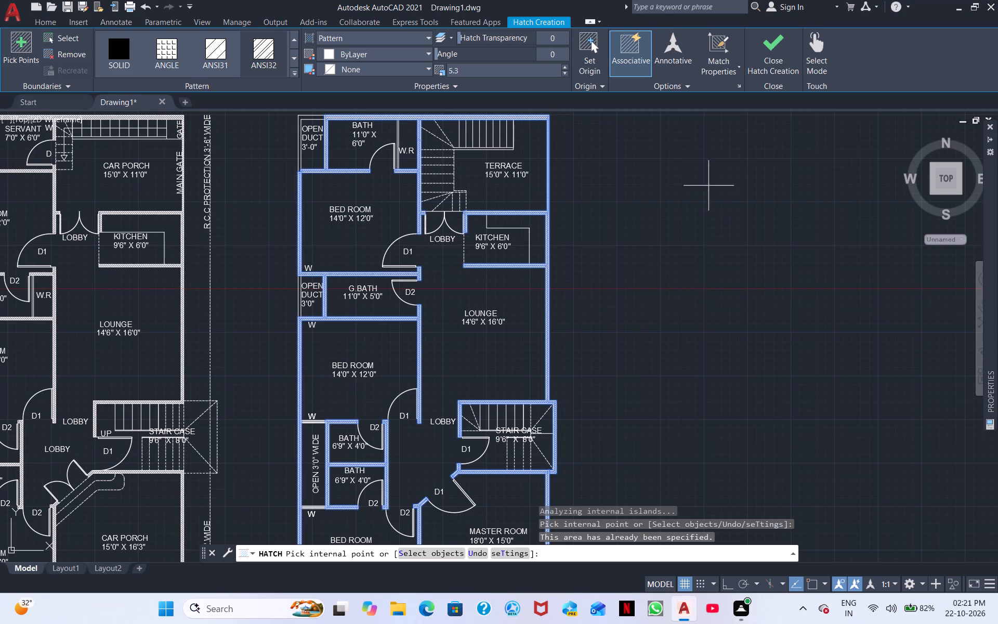
left_click(783, 51)
Examine both floor plans side by side, comparing their hatched walls, labels and layout.
scroll(626, 236, "down", 2)
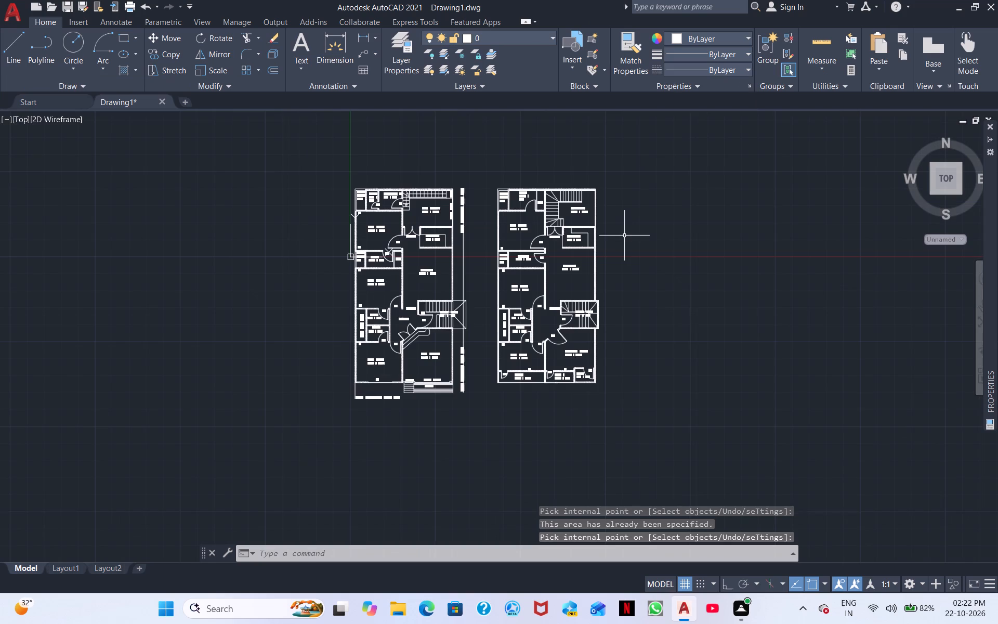
scroll(624, 237, "up", 2)
middle_click_drag(560, 292, 663, 194)
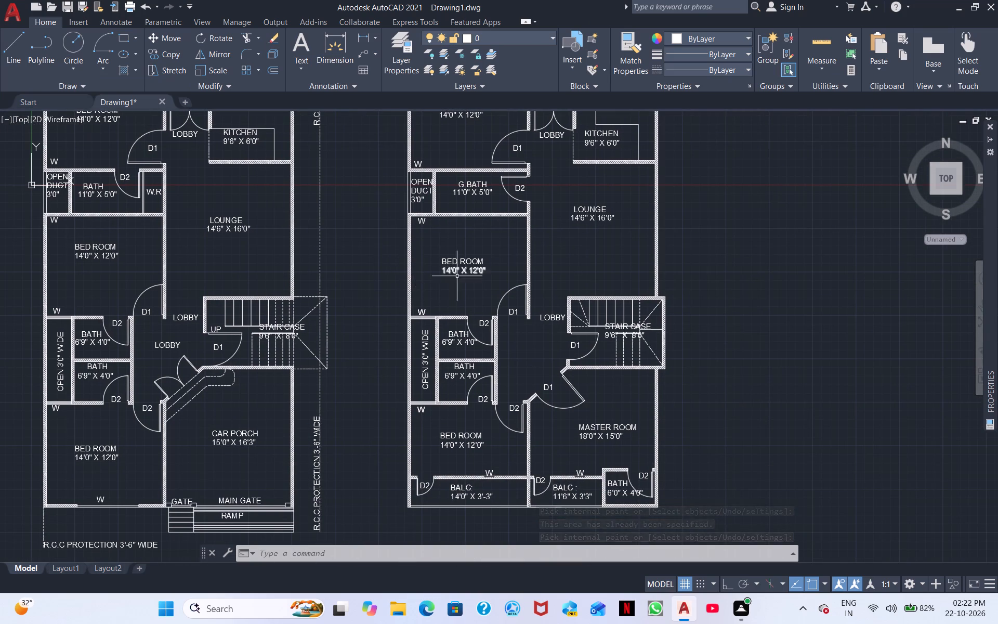
scroll(430, 289, "down", 1)
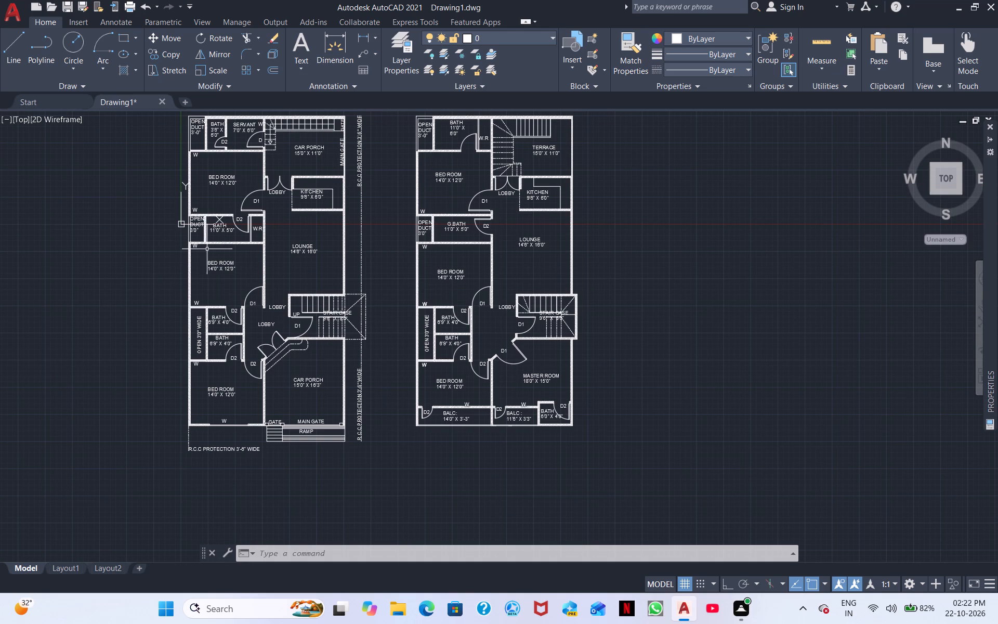
scroll(414, 381, "down", 1)
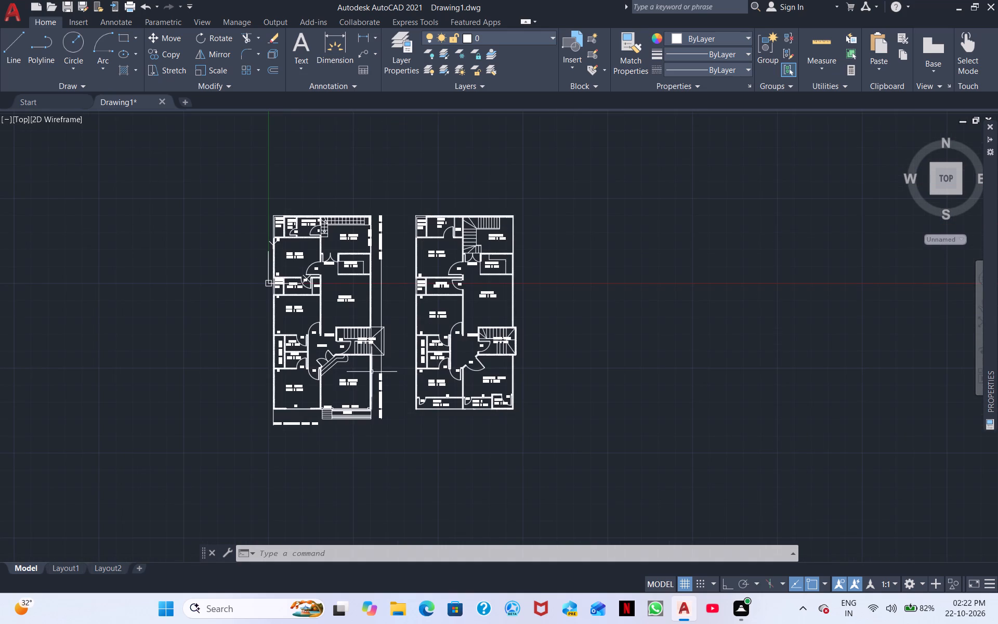
scroll(382, 358, "up", 1)
scroll(427, 351, "up", 1)
middle_click_drag(474, 334, 343, 383)
scroll(341, 381, "down", 1)
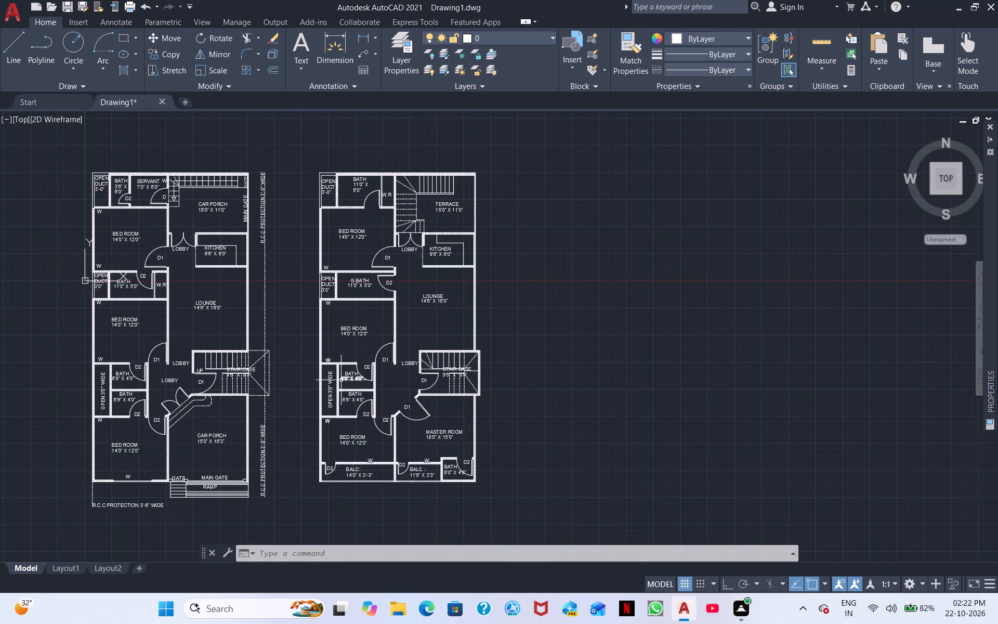
middle_click_drag(344, 389, 435, 309)
middle_click_drag(435, 309, 423, 345)
Move the entire second floor plan horizontally closer to the first plan, with Ortho on.
left_click(567, 456)
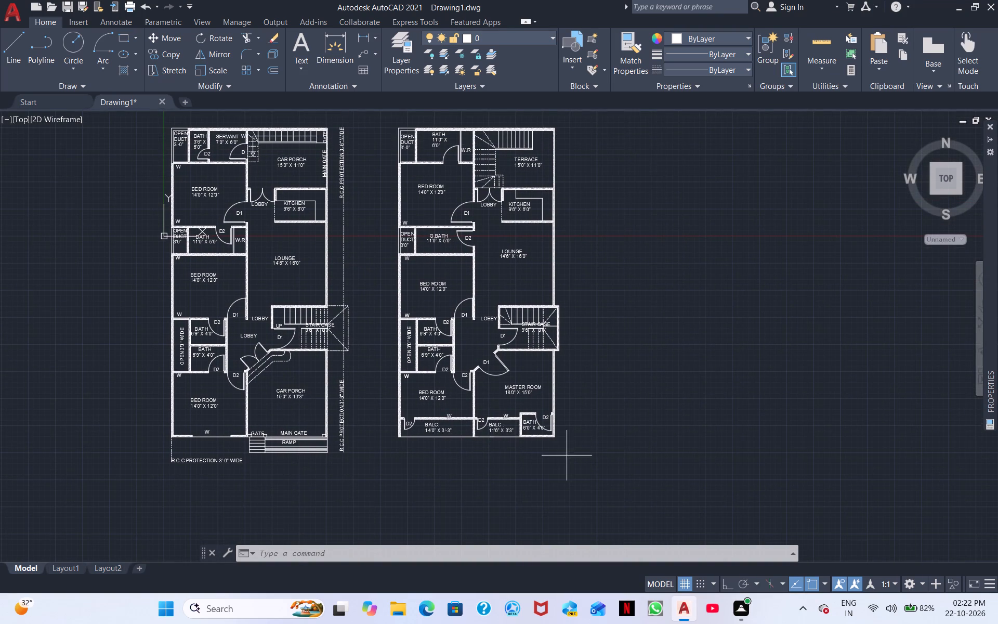
left_click(385, 117)
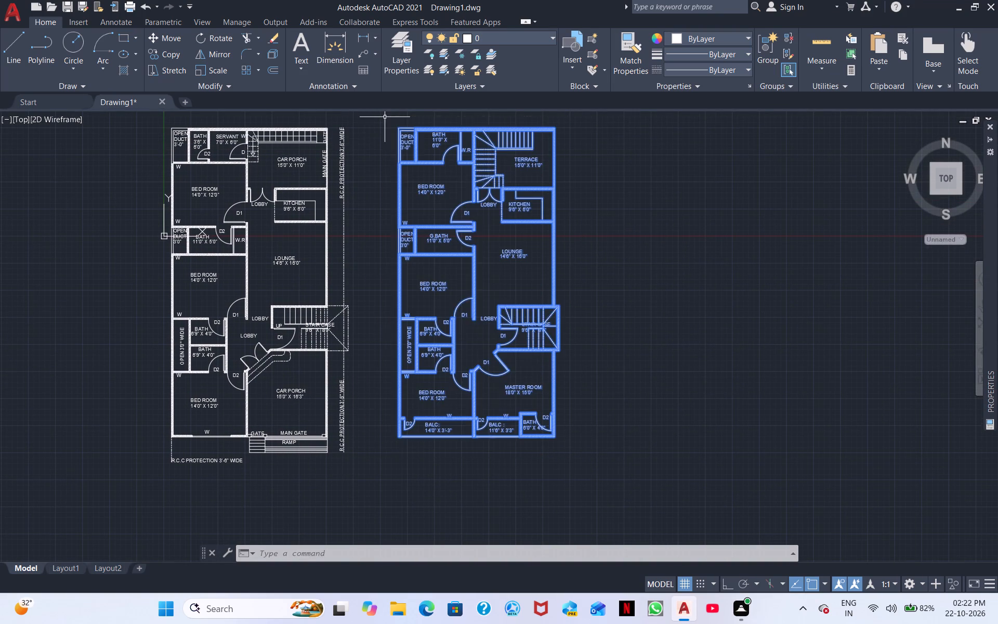
right_click(485, 259)
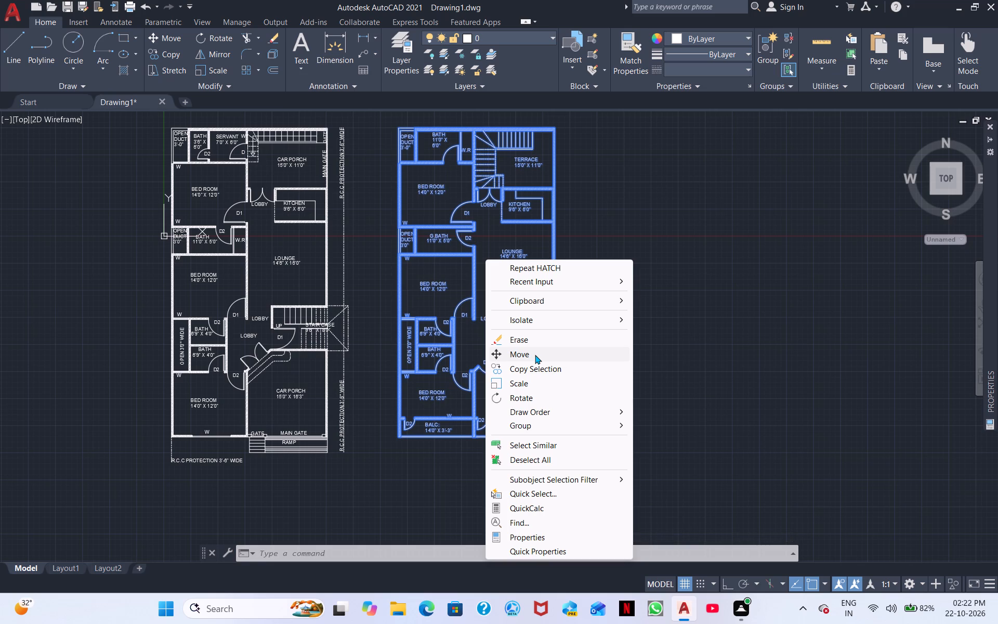
left_click(535, 355)
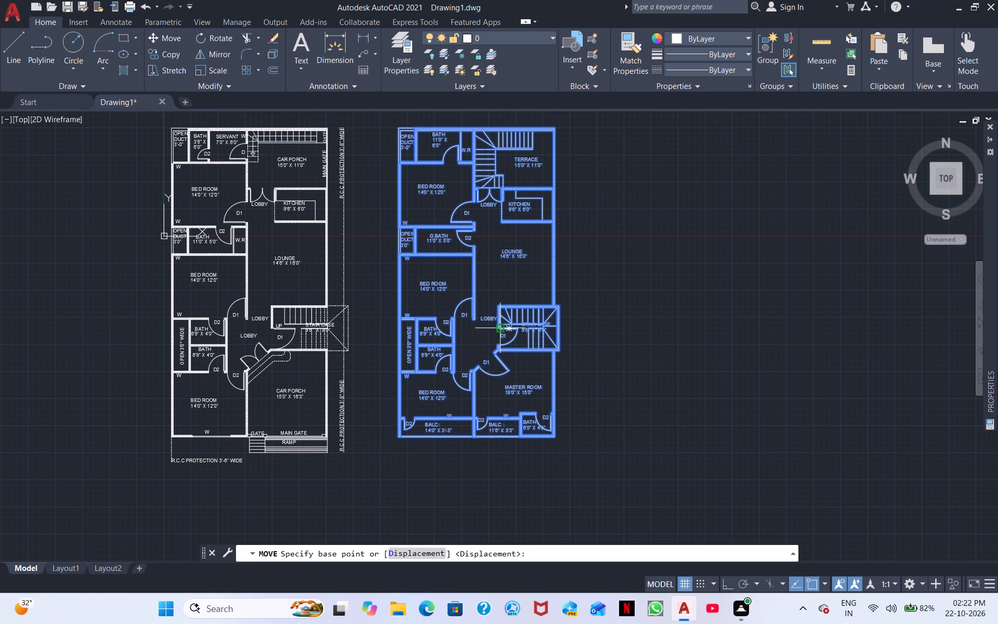
left_click(479, 255)
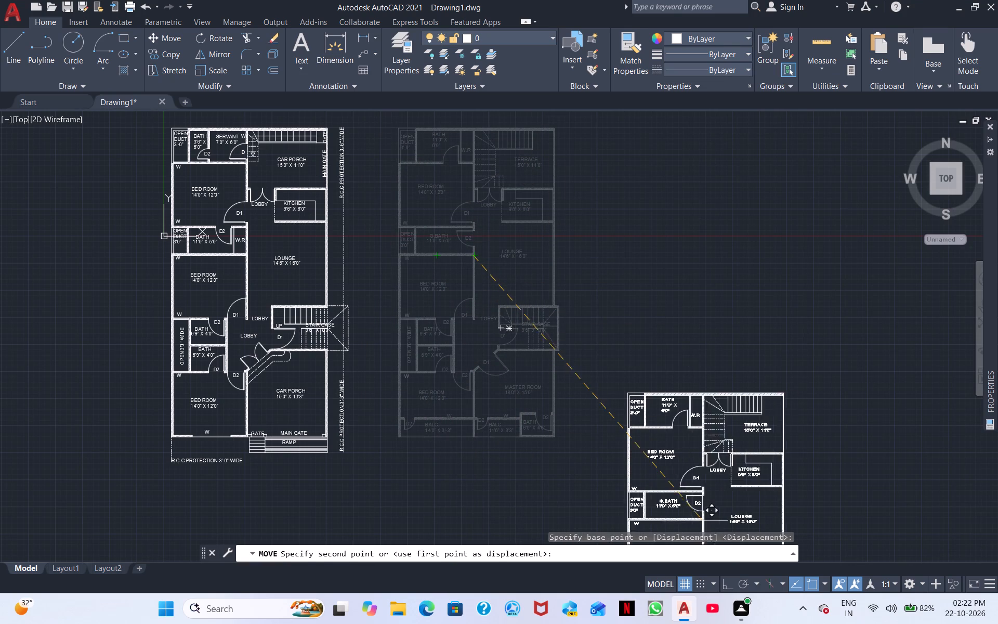
left_click(719, 590)
left_click(731, 585)
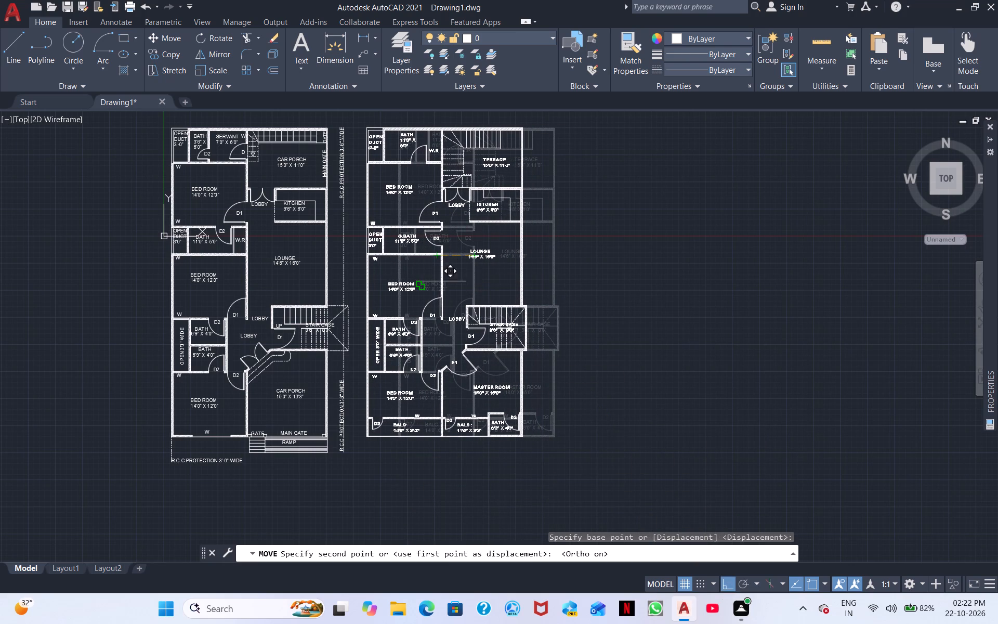
left_click(448, 262)
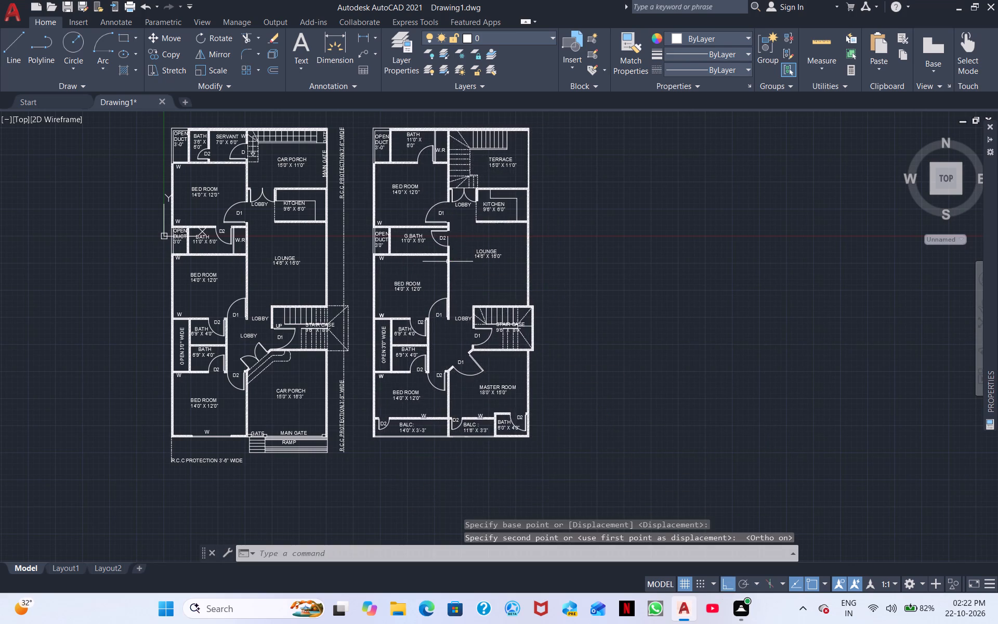
Draw a rectangular border enclosing both floor plans, leaving a margin on all sides.
scroll(448, 262, "down", 2)
middle_click_drag(449, 279, 529, 284)
scroll(522, 311, "up", 1)
middle_click_drag(557, 367, 522, 417)
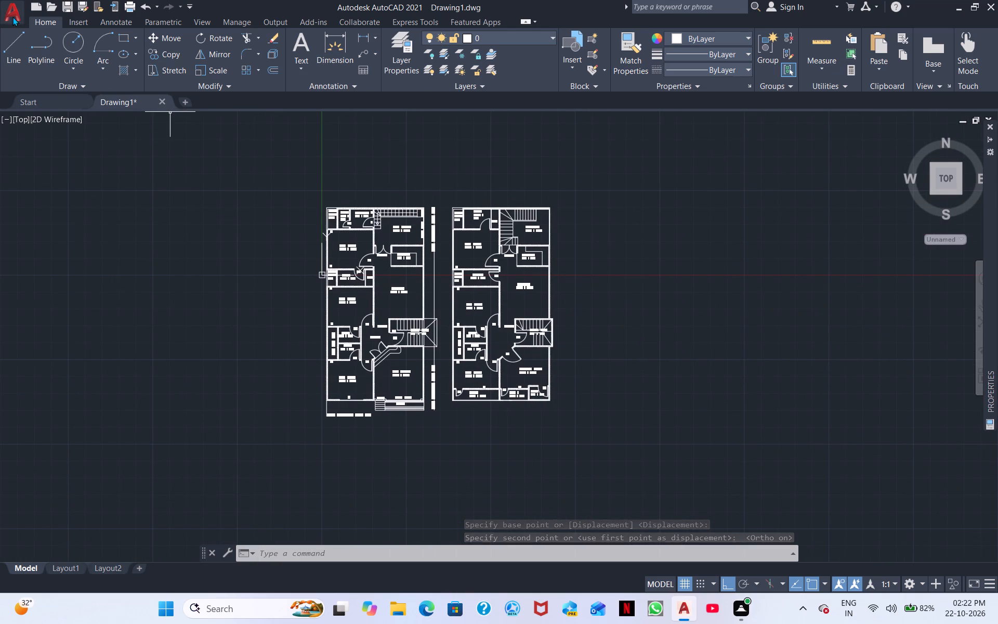
left_click(119, 37)
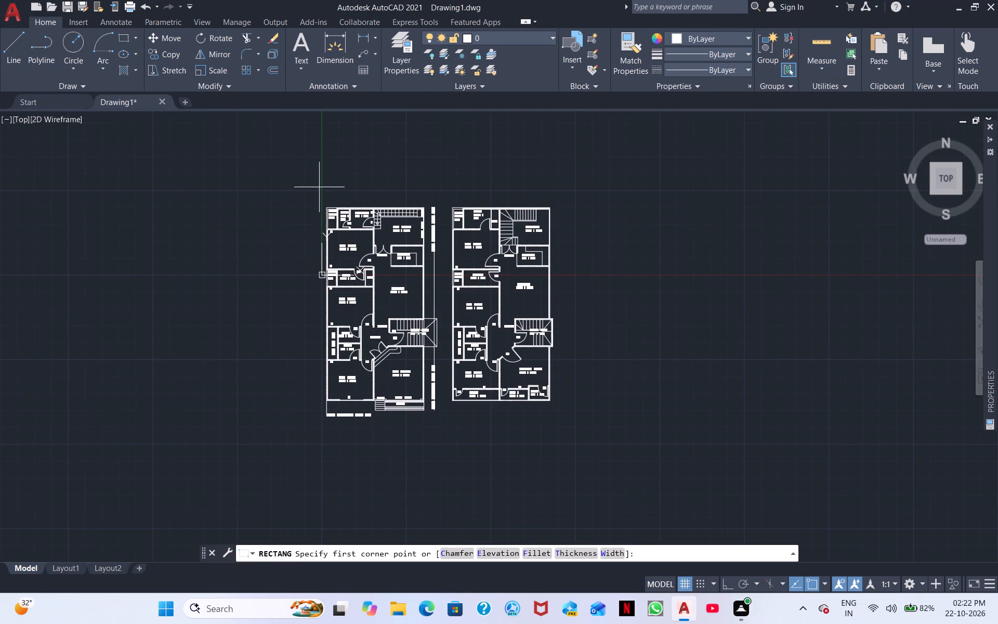
scroll(319, 187, "up", 3)
left_click(313, 219)
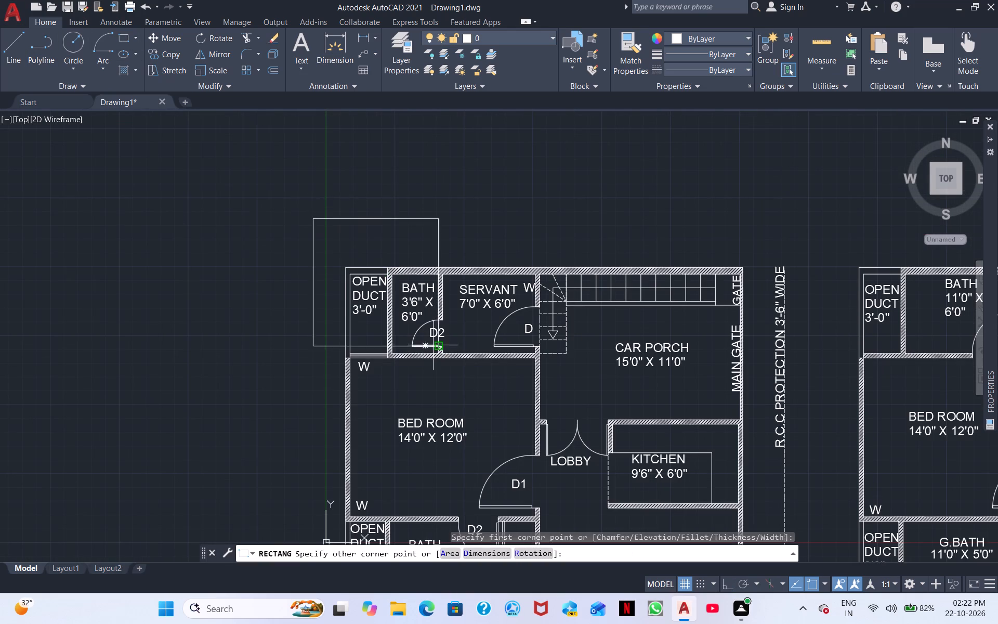
middle_click_drag(433, 345, 408, 181)
scroll(530, 344, "down", 2)
middle_click_drag(532, 393, 423, 287)
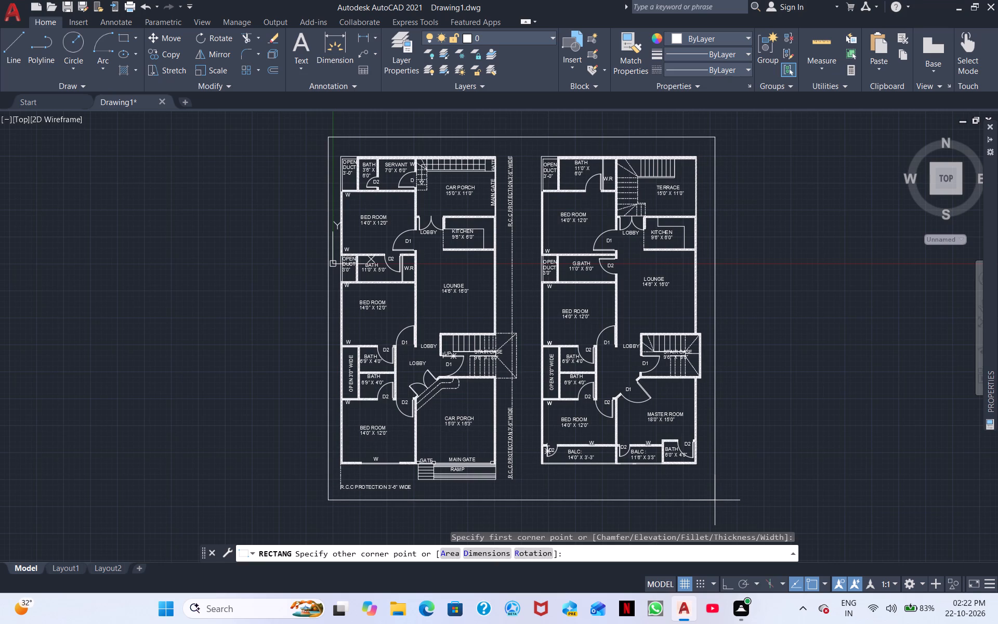
double_click(715, 499)
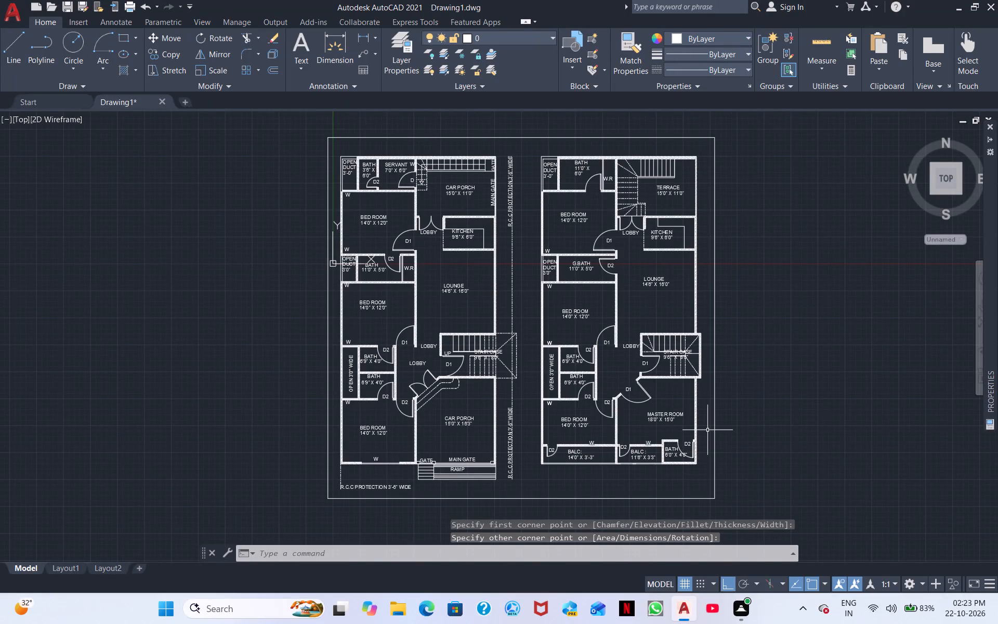
Offset the border rectangle outward by 5" to form a double frame around both plans.
type("O")
key("space")
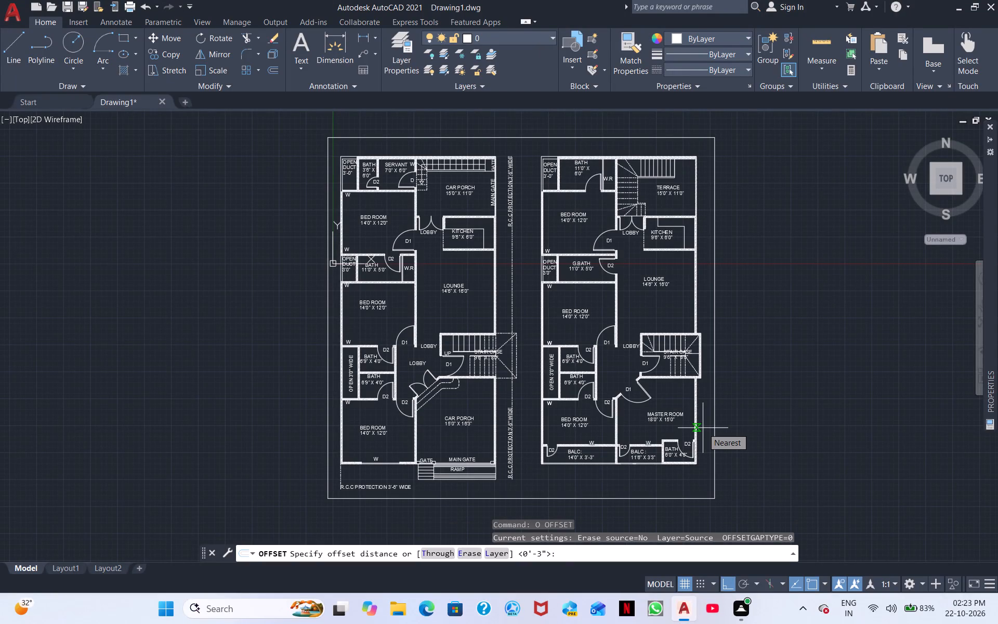
key("5")
key("shift+quotedbl")
key("Return")
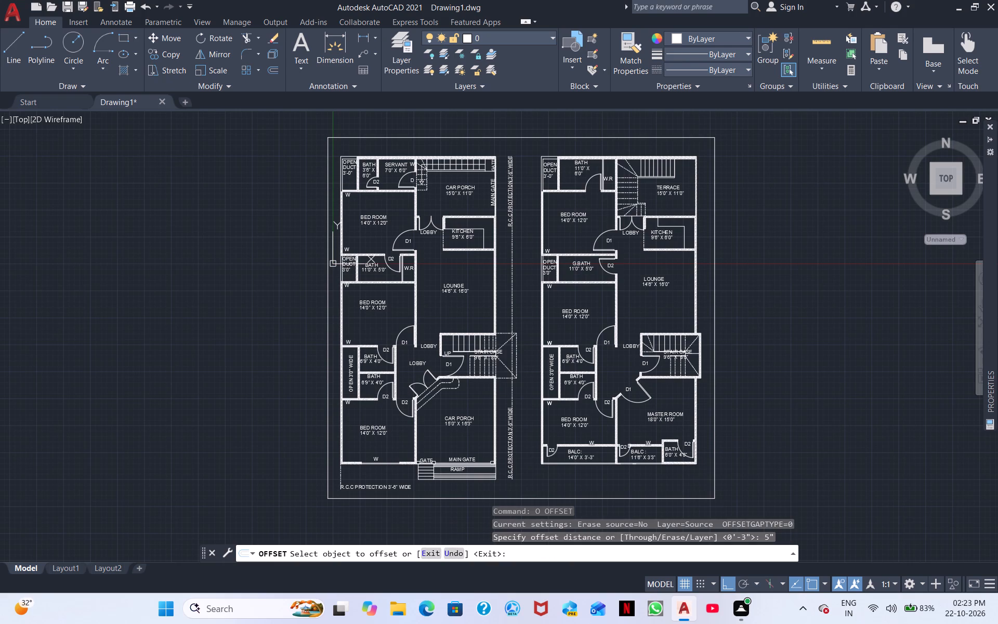
left_click(580, 498)
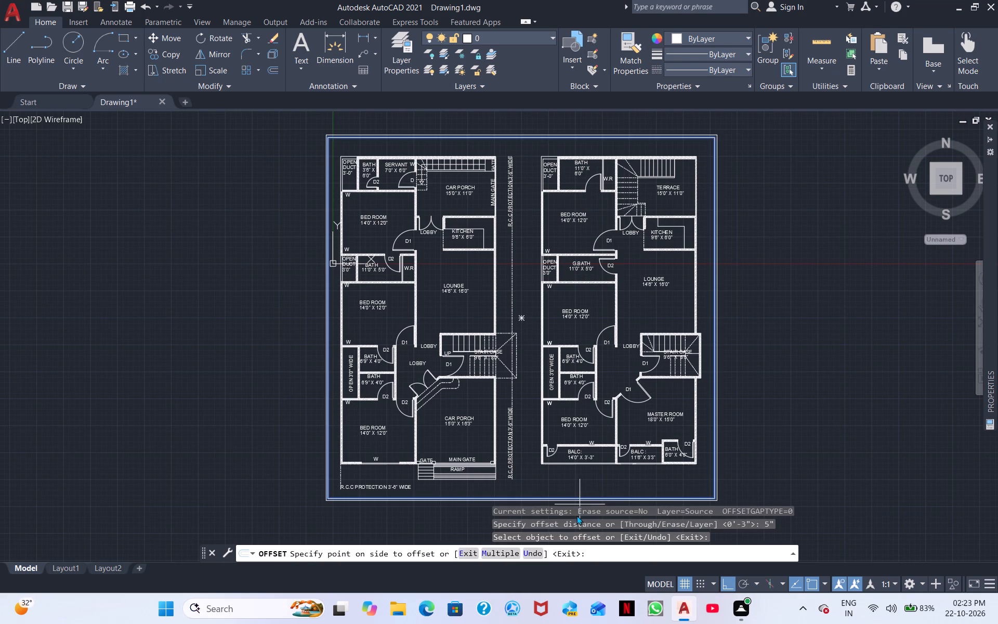
left_click(576, 515)
middle_click_drag(697, 508, 620, 369)
middle_click_drag(727, 415, 685, 221)
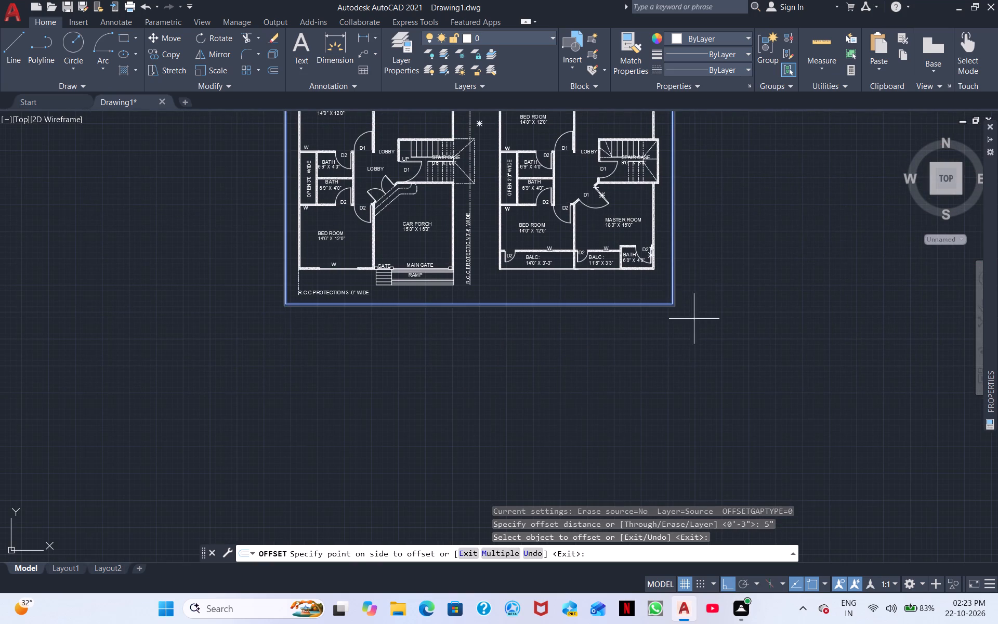
left_click(694, 319)
scroll(584, 342, "down", 1)
scroll(497, 371, "up", 2)
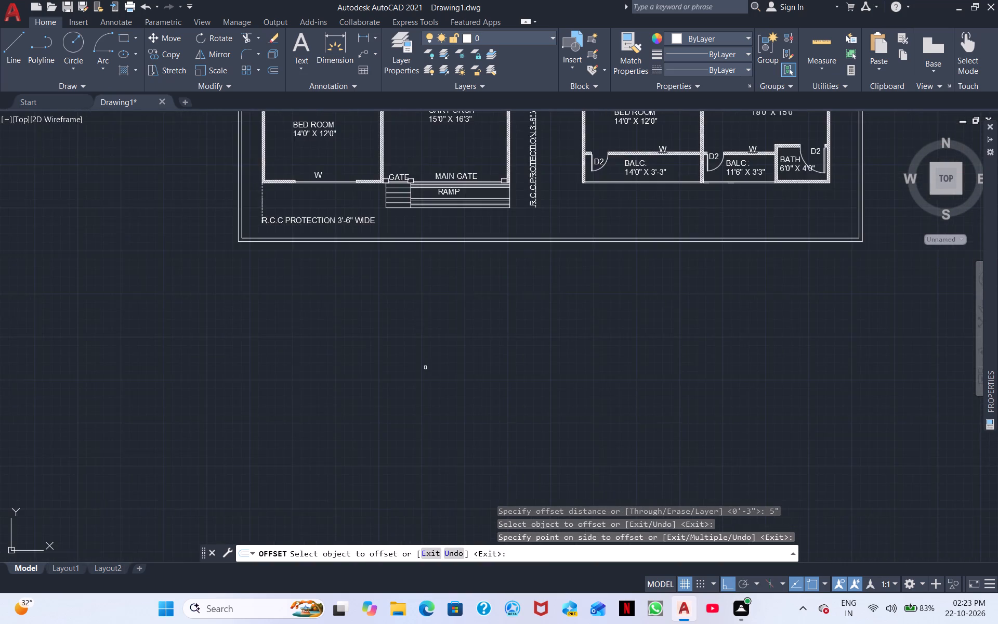
middle_click_drag(423, 380, 521, 539)
middle_click_drag(445, 444, 429, 516)
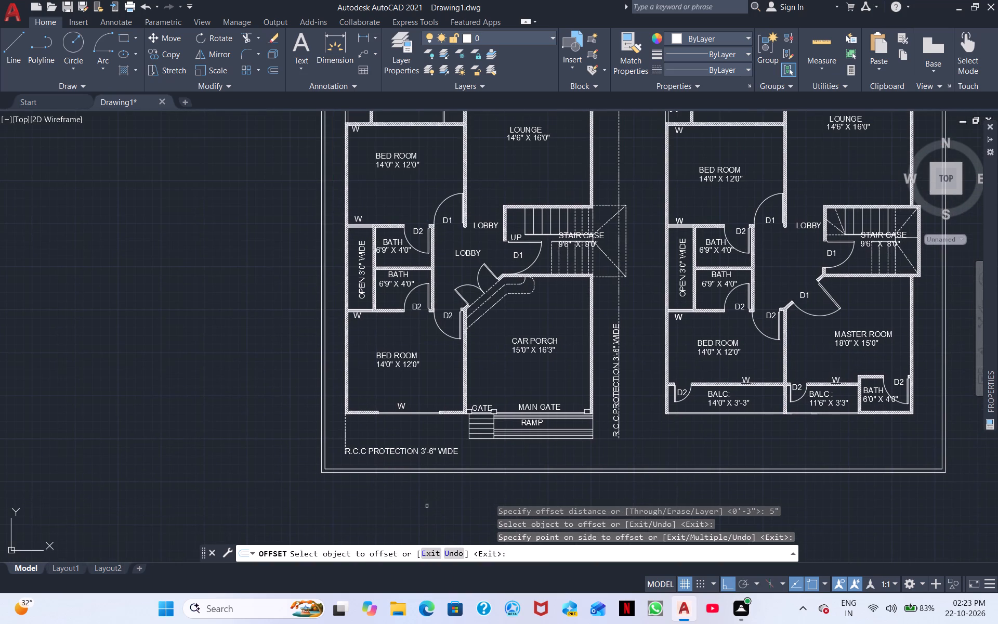
scroll(331, 469, "up", 1)
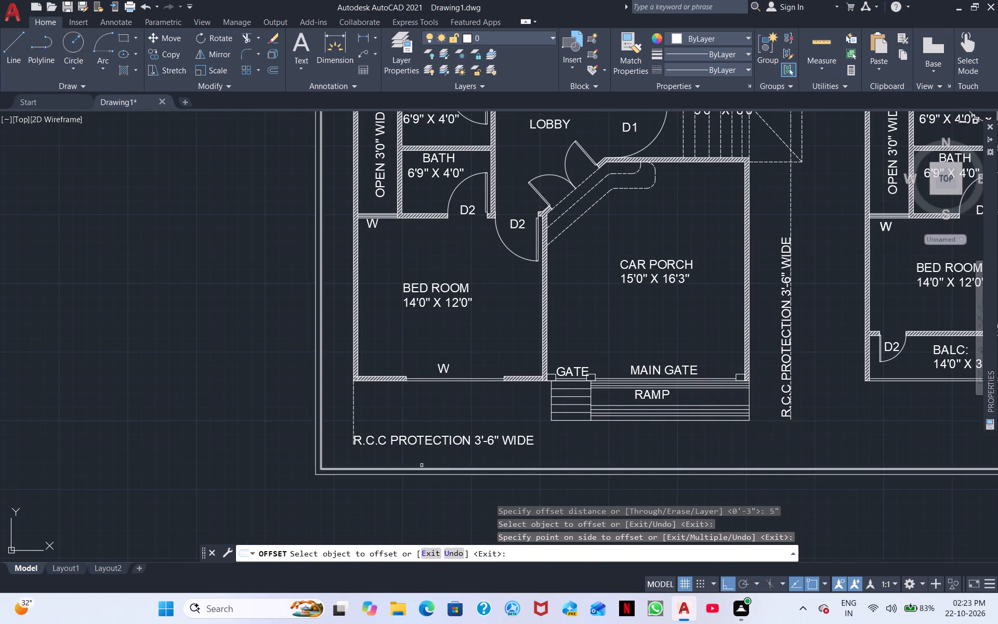
right_click(425, 510)
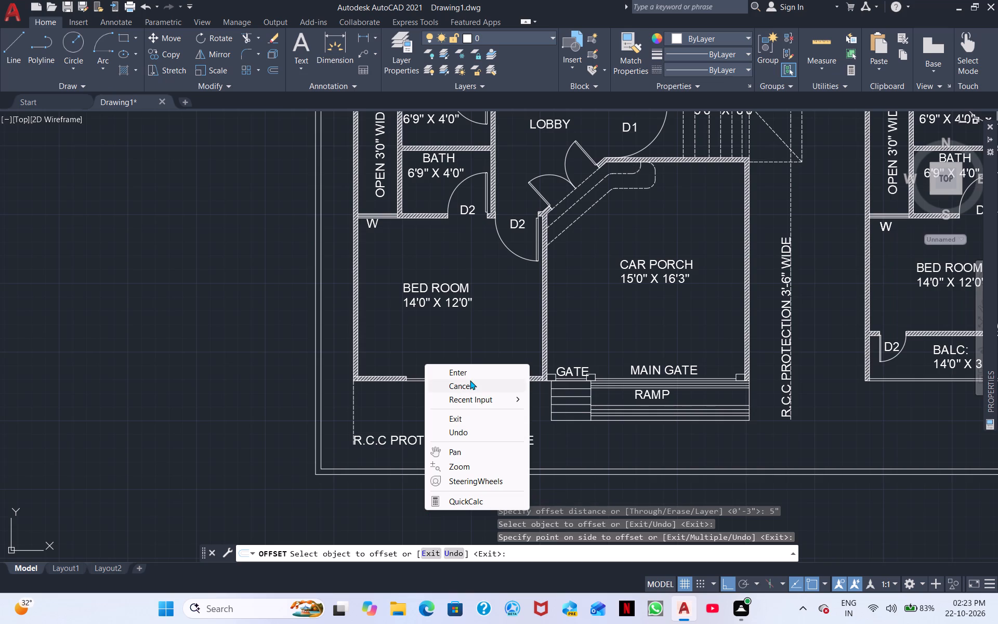
left_click(470, 381)
Examine the lower part of both plans, including the balconies, master bath and ramp, against the double border.
scroll(432, 411, "down", 2)
middle_click_drag(513, 432, 316, 422)
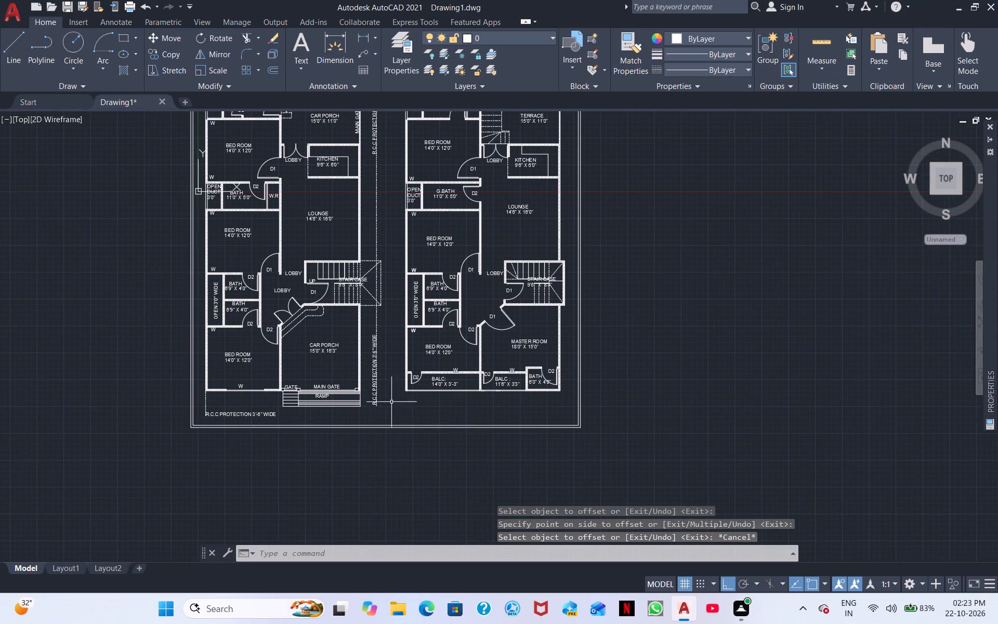
scroll(624, 322, "up", 2)
scroll(549, 367, "down", 1)
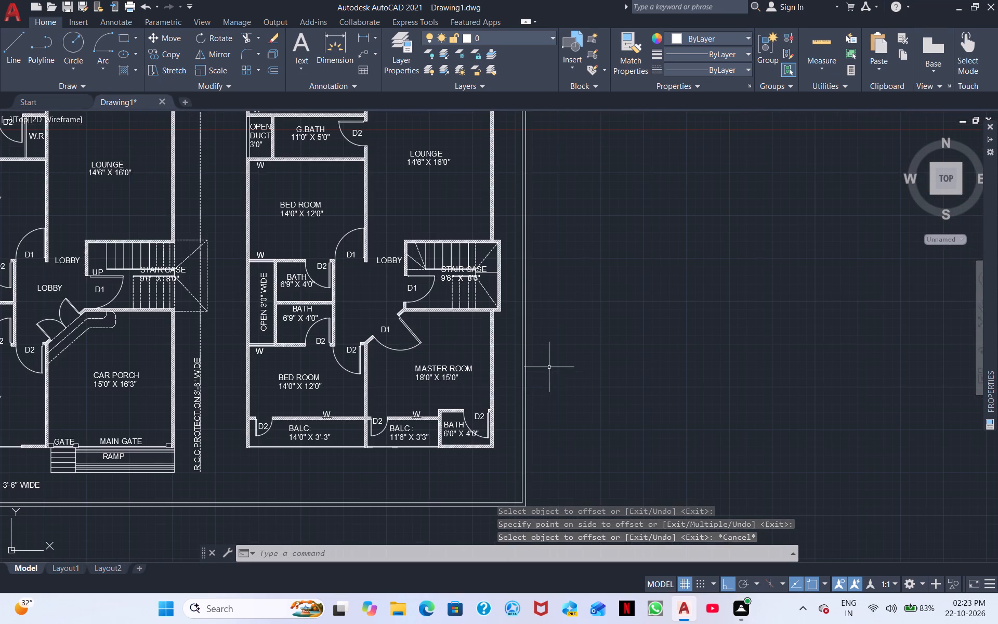
middle_click_drag(558, 448, 647, 358)
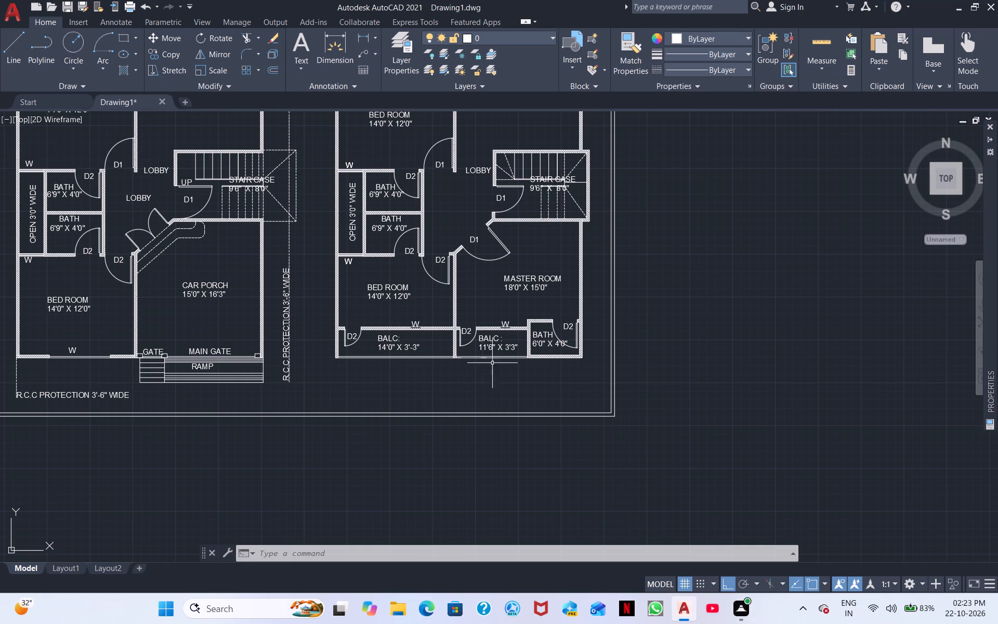
scroll(526, 343, "up", 3)
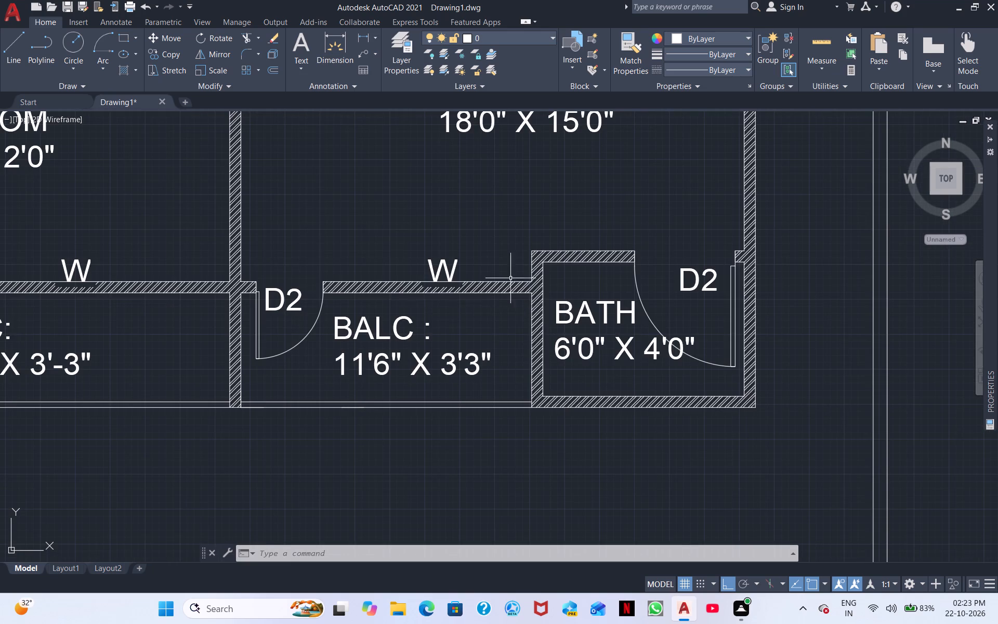
middle_click_drag(379, 389, 449, 284)
scroll(443, 291, "down", 2)
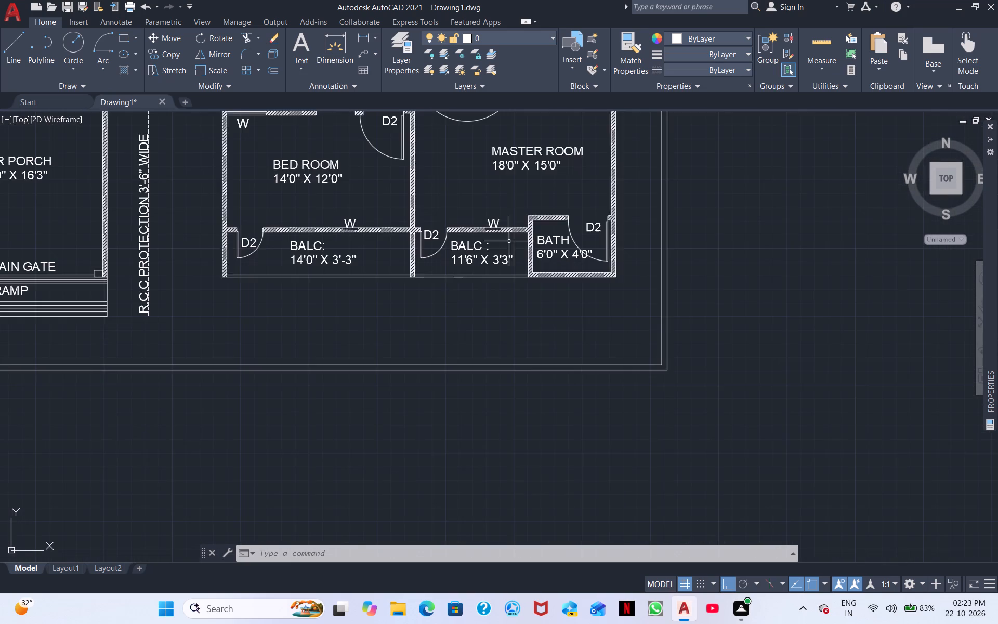
middle_click_drag(363, 356, 831, 348)
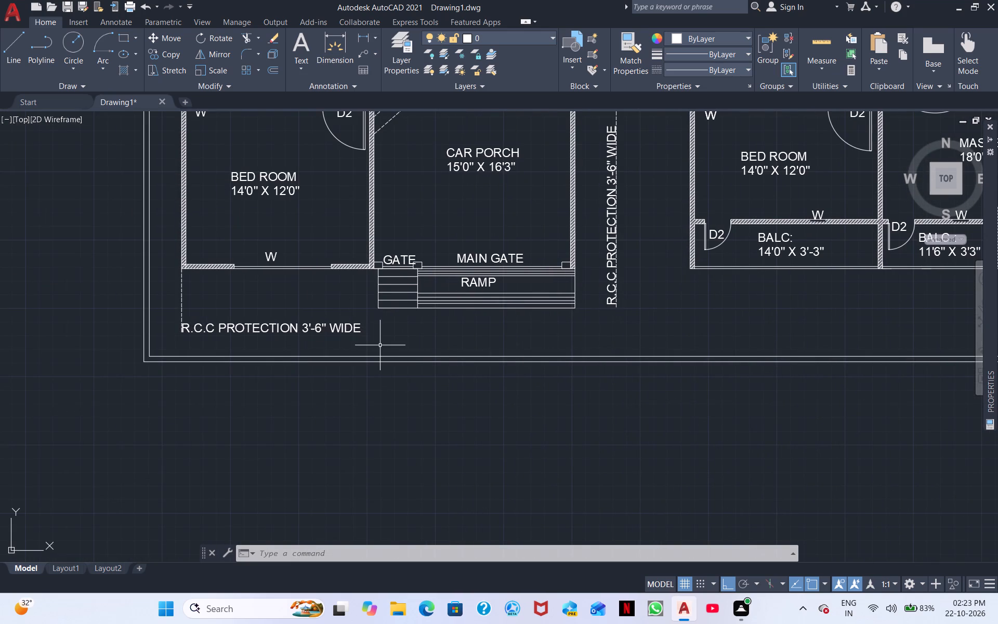
Stretch the bottom edges of both border rectangles down about 4'-6", keeping the two lines close together, with Ortho on.
scroll(380, 345, "down", 1)
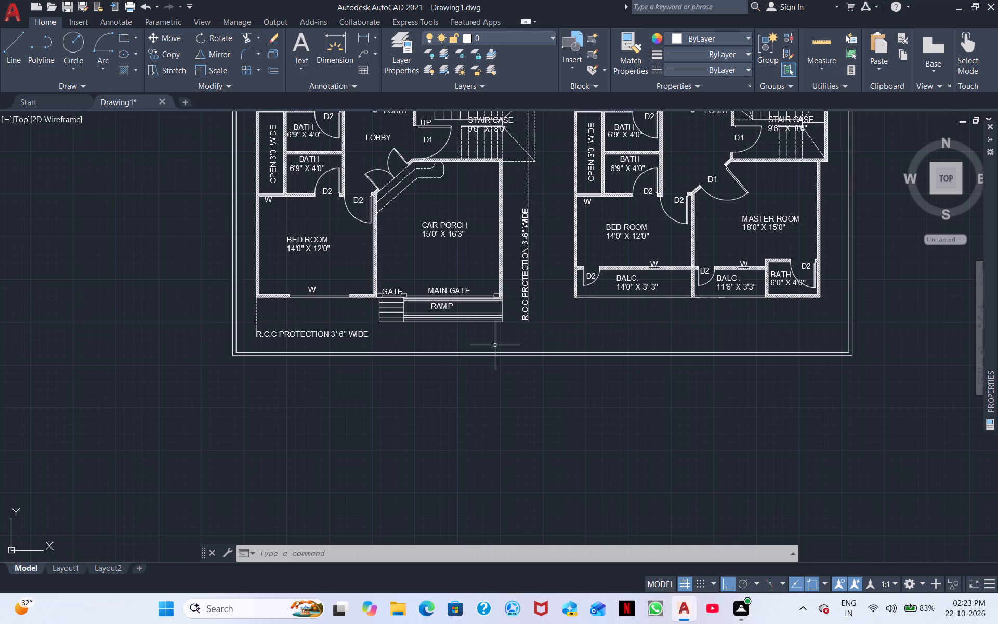
scroll(531, 354, "up", 2)
scroll(506, 400, "up", 1)
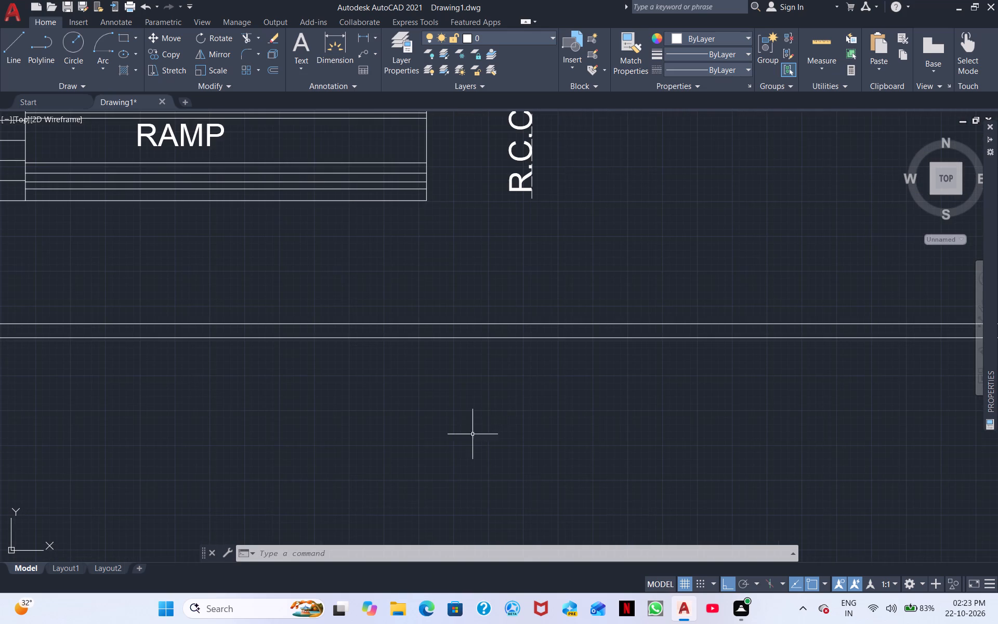
left_click(636, 366)
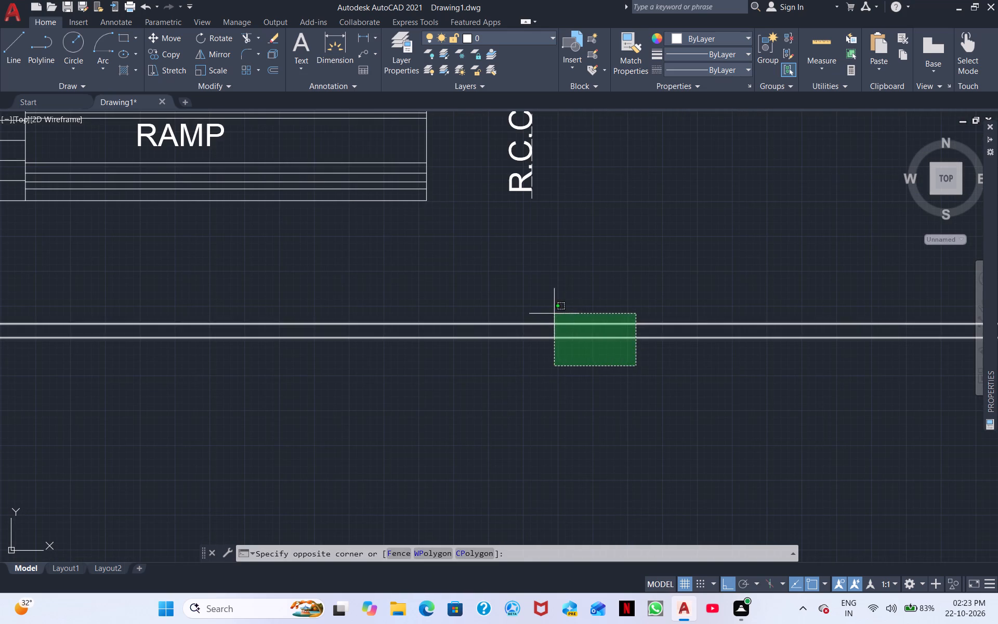
left_click(554, 314)
left_click(593, 337)
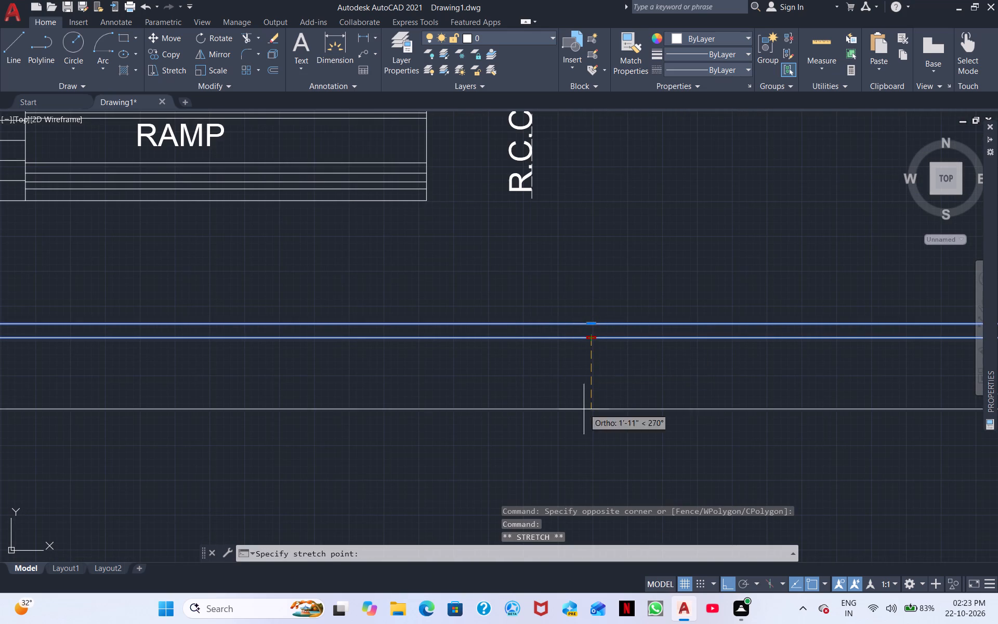
left_click(575, 486)
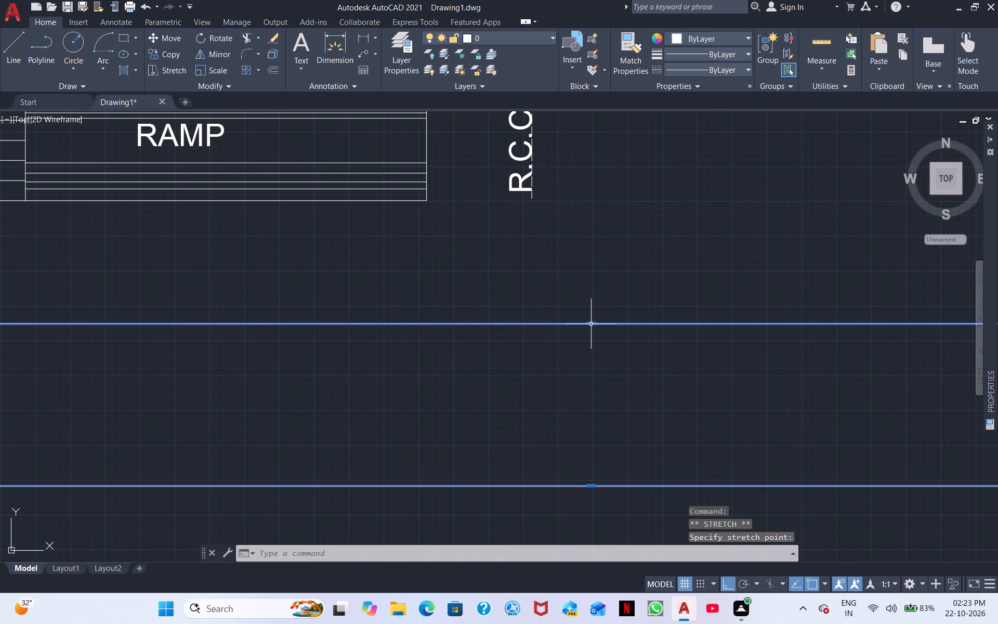
left_click_drag(593, 324, 594, 331)
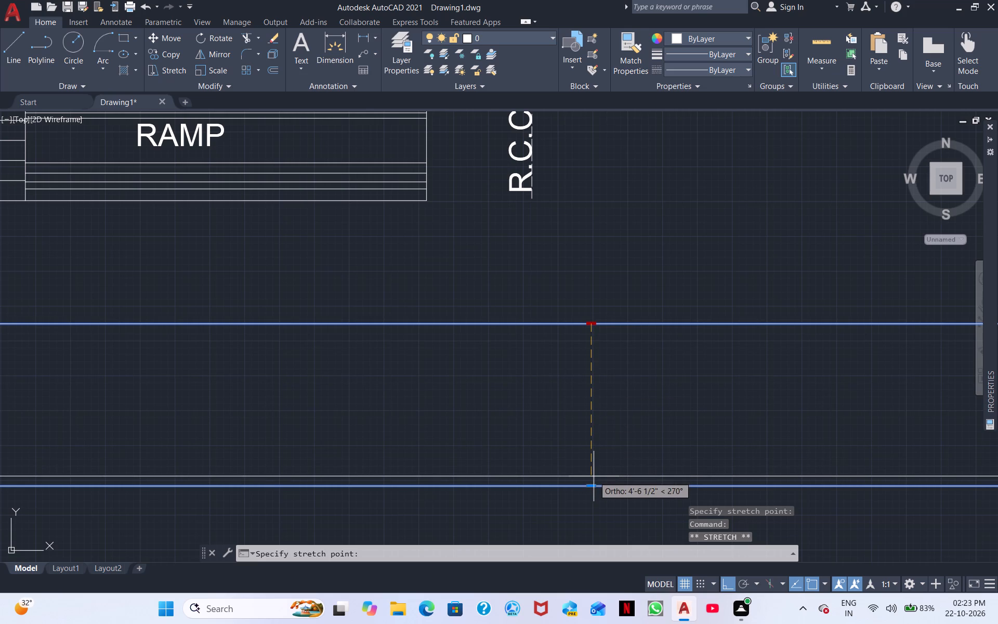
left_click(594, 479)
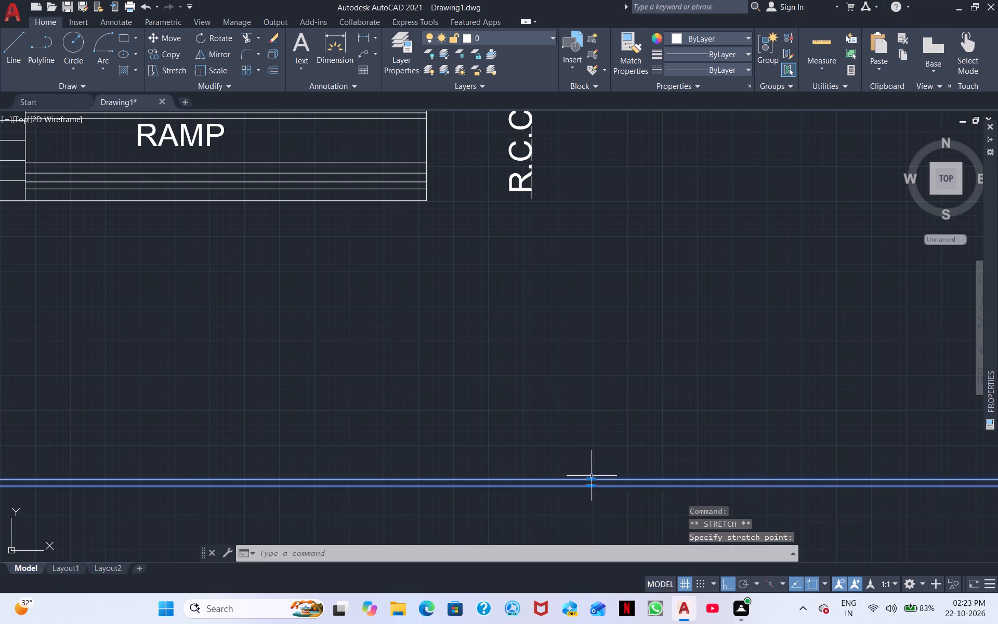
scroll(479, 446, "down", 2)
middle_click_drag(405, 407, 645, 365)
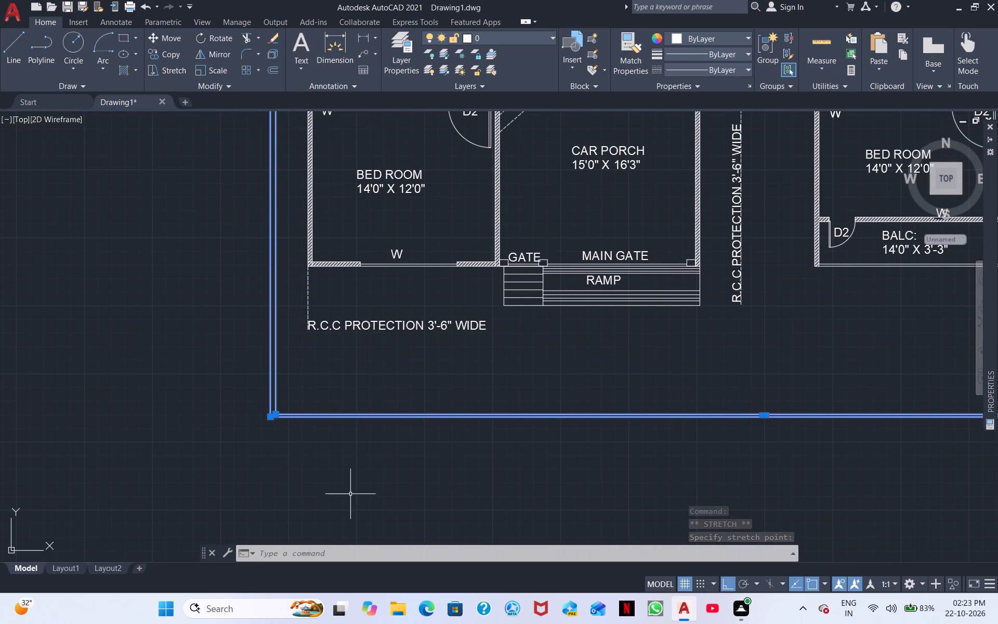
right_click(356, 474)
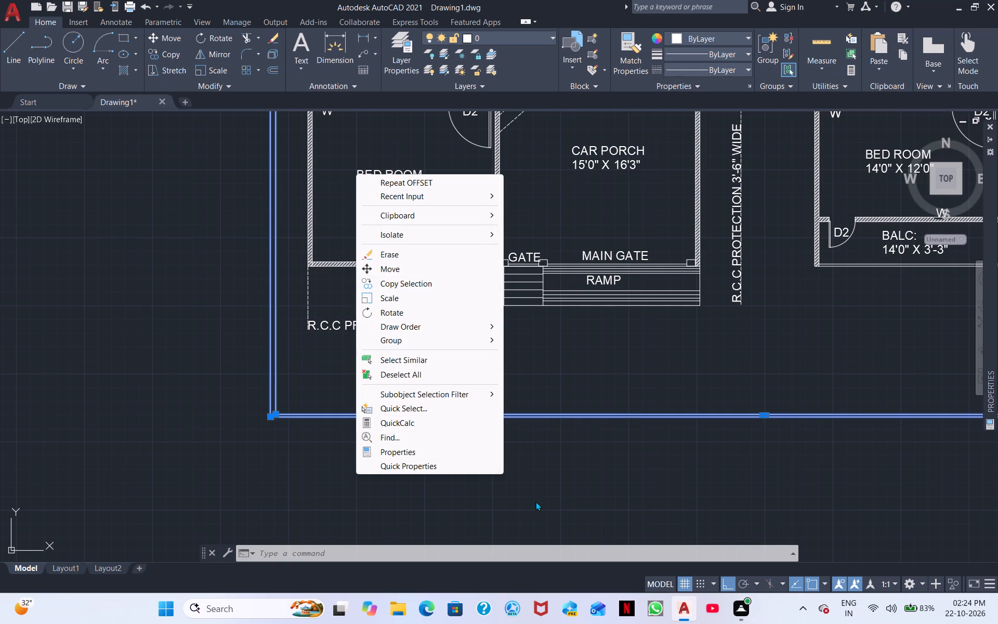
left_click(586, 444)
left_click(592, 478)
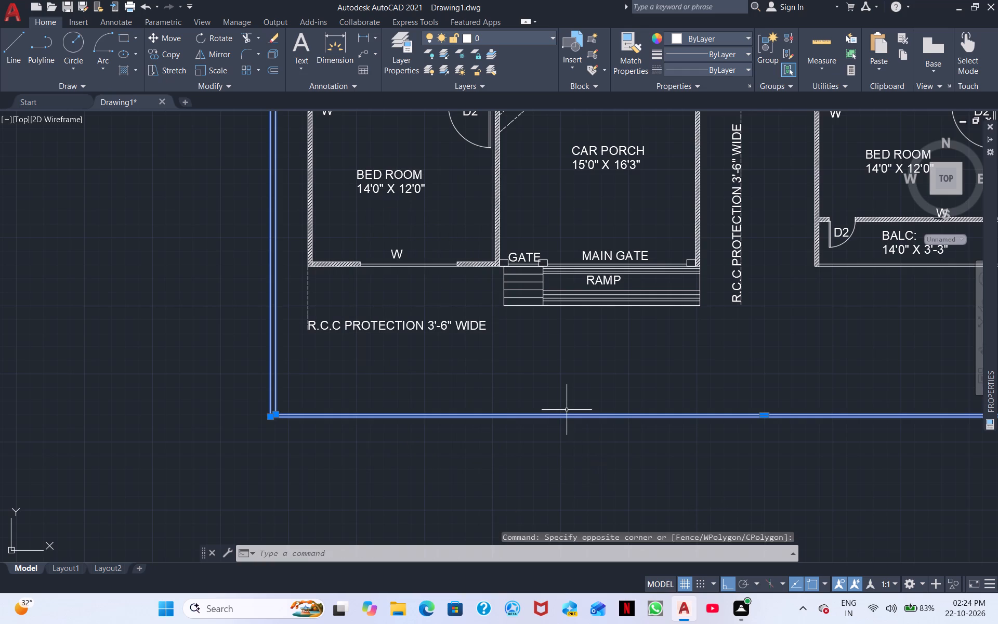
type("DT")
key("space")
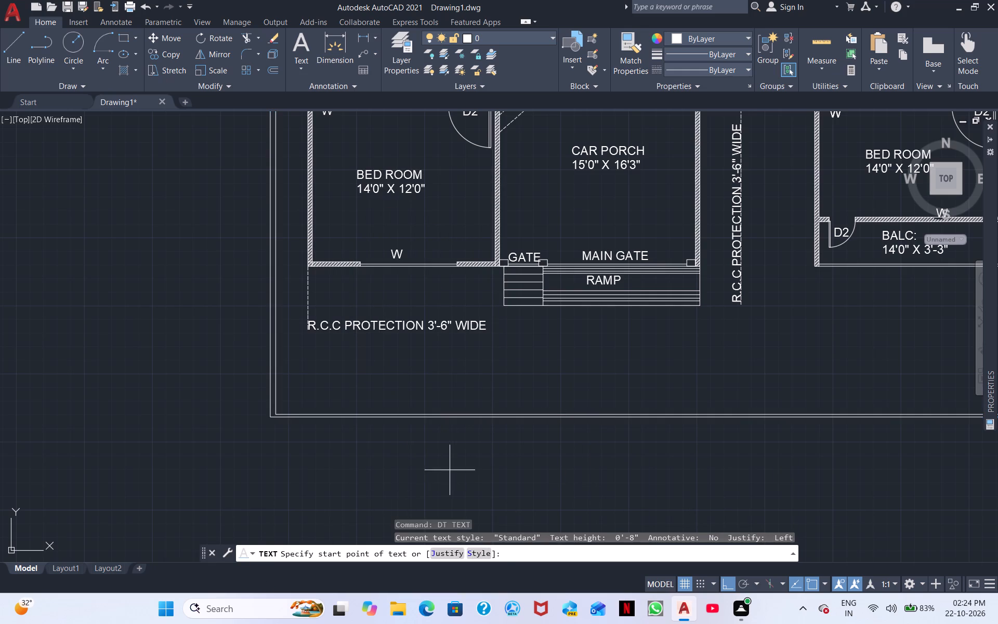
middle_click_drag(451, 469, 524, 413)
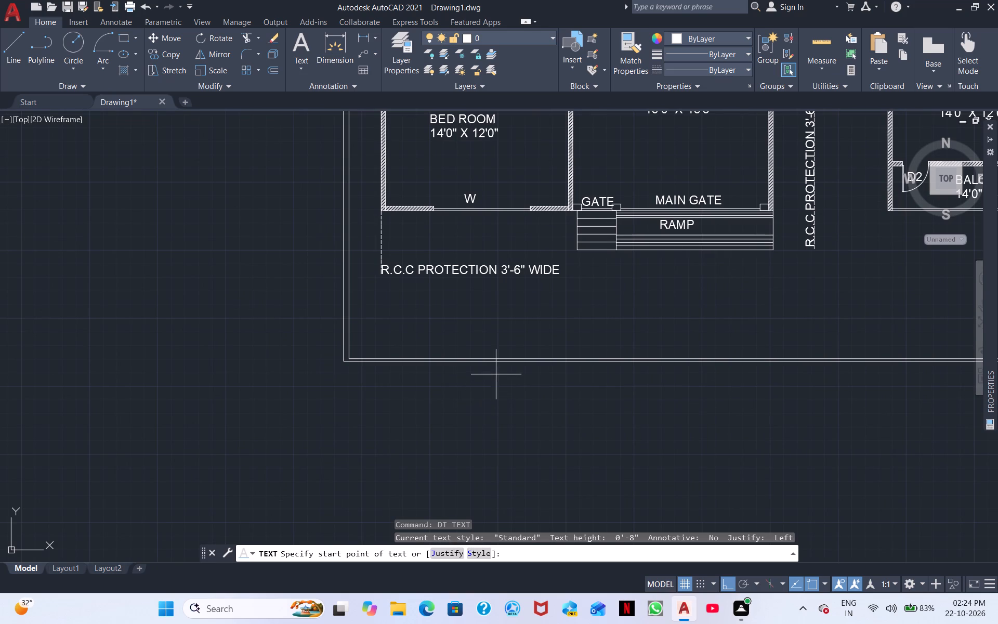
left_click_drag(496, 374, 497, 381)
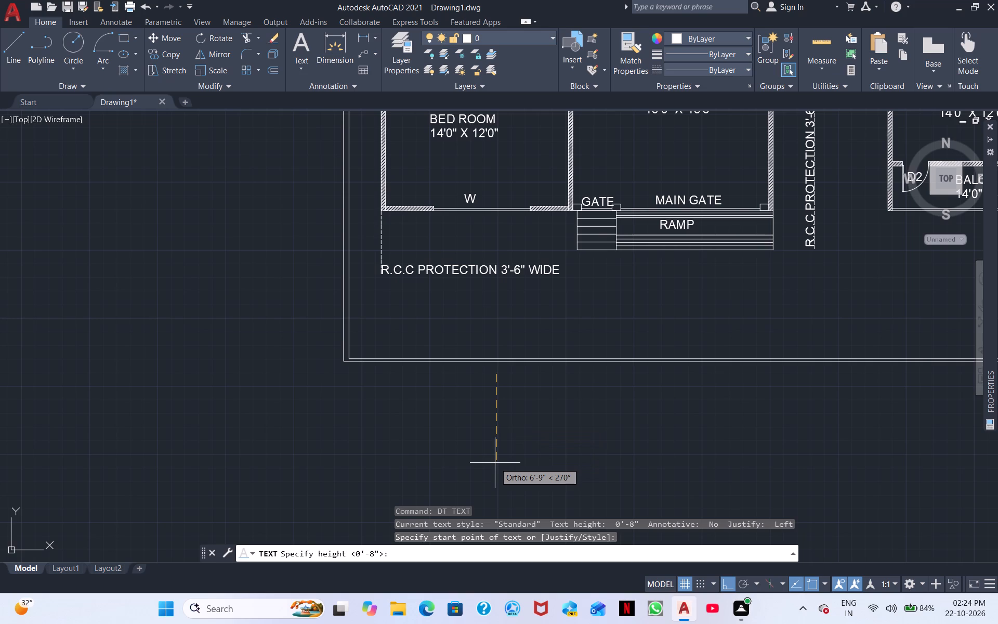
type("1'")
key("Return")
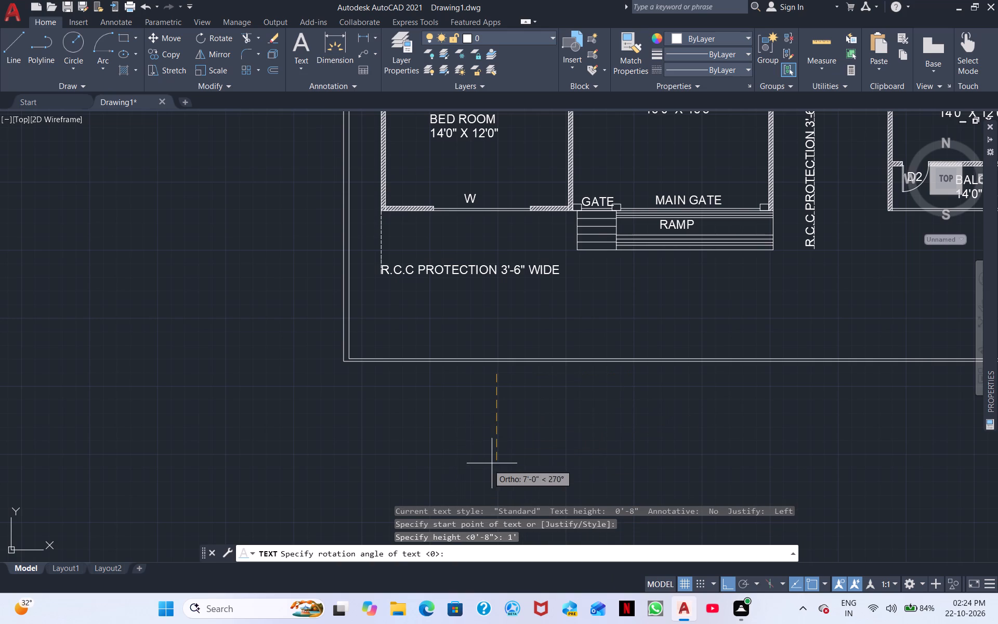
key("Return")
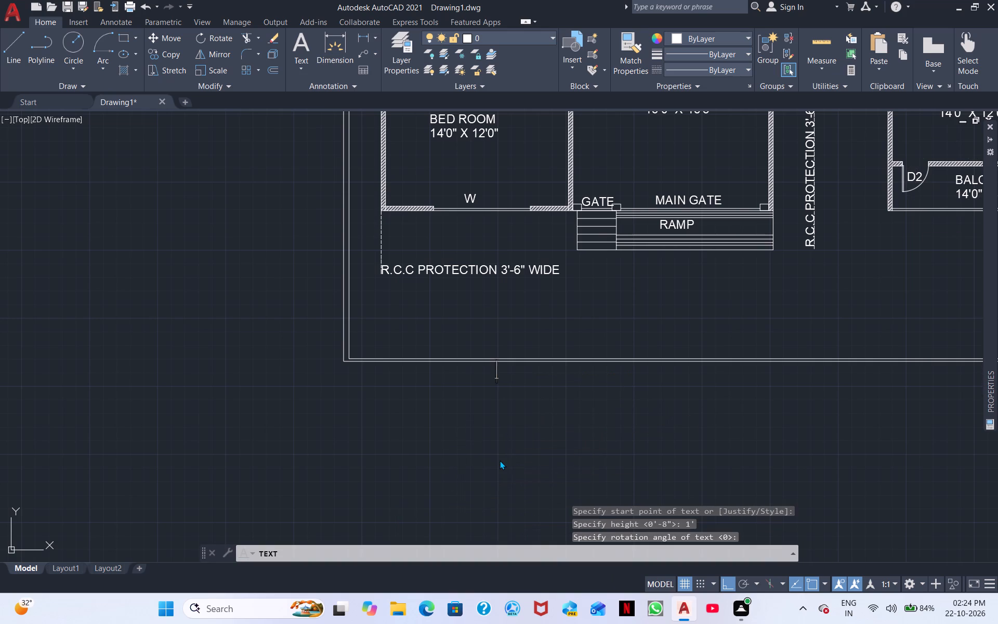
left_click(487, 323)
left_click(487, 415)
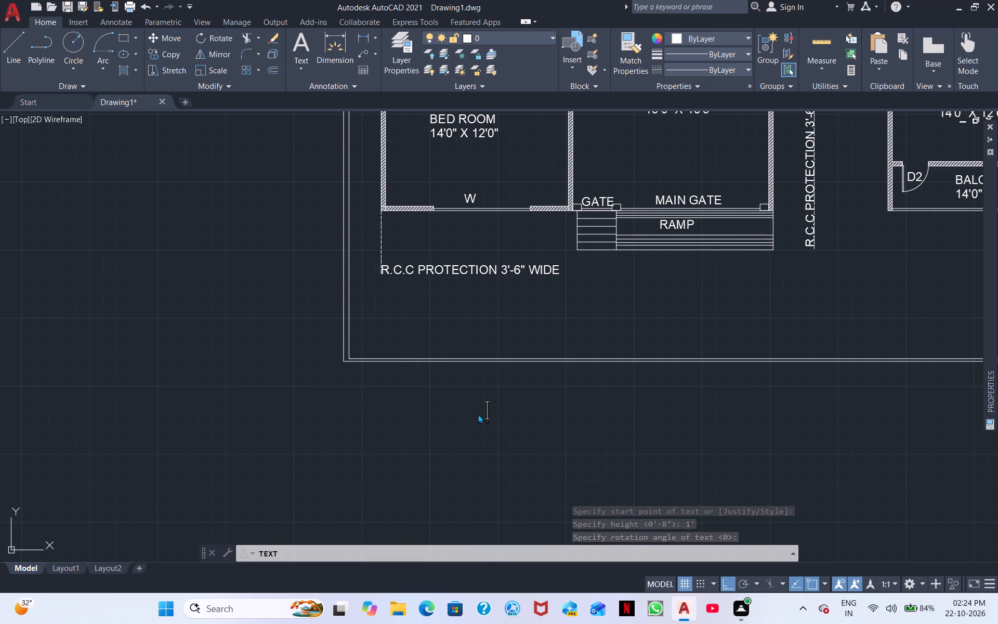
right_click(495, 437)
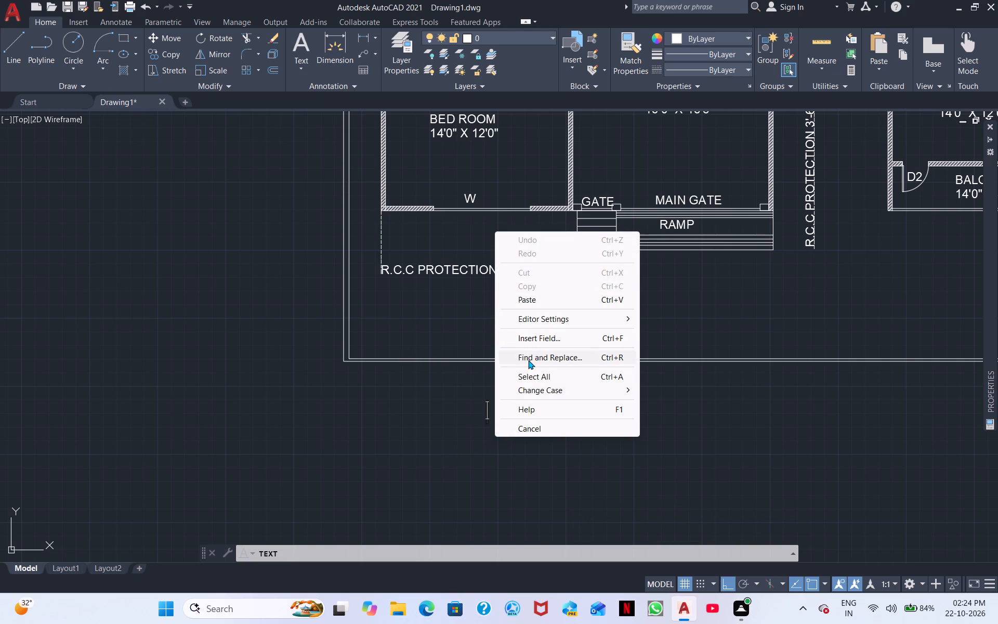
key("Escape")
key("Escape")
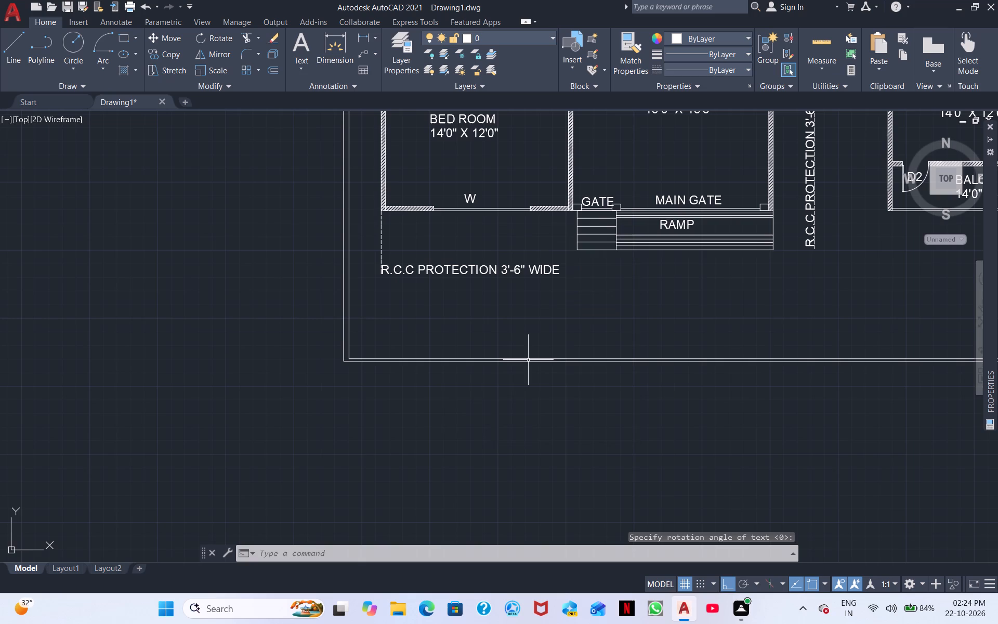
Add single-line text reading GROUND FLOOR PLAN, 2' high with default rotation, below the ground floor's ramp and inside the double border.
type("DTV")
key("space")
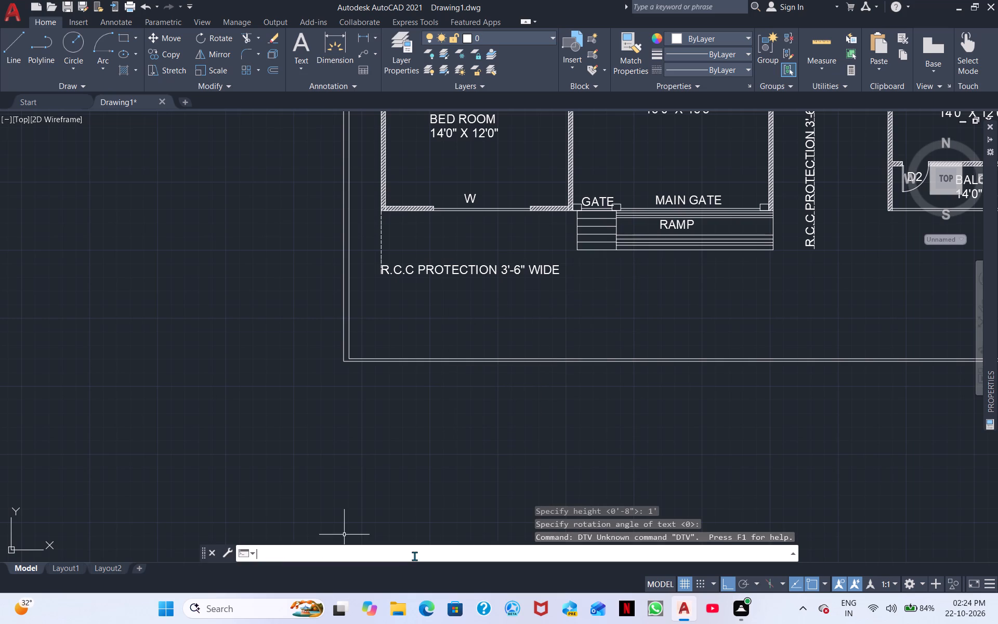
key("BackSpace")
type("DT")
key("space")
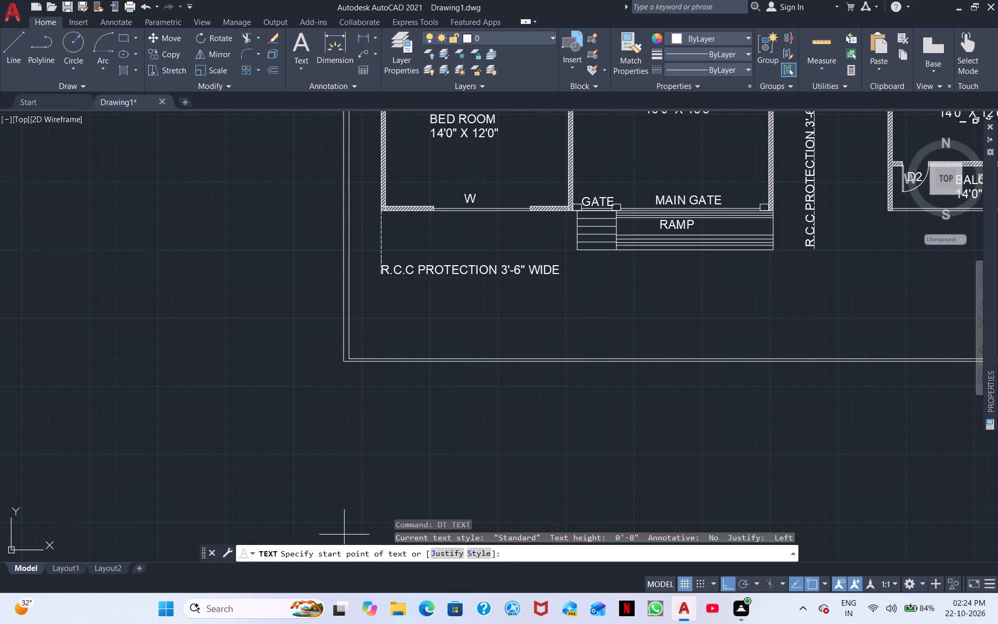
left_click_drag(452, 405, 452, 458)
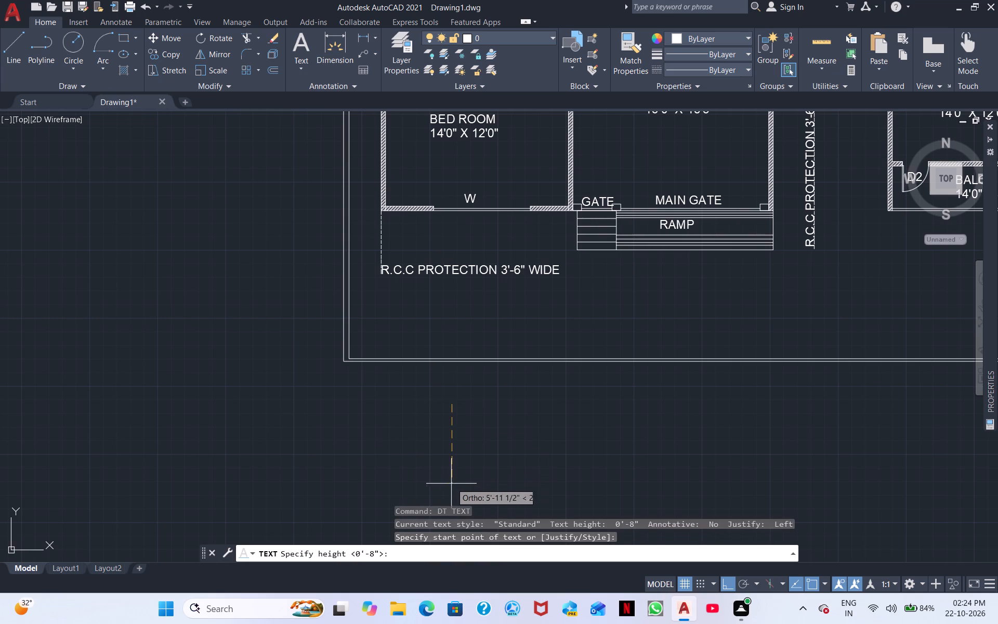
type("2'")
key("Return")
key("Return")
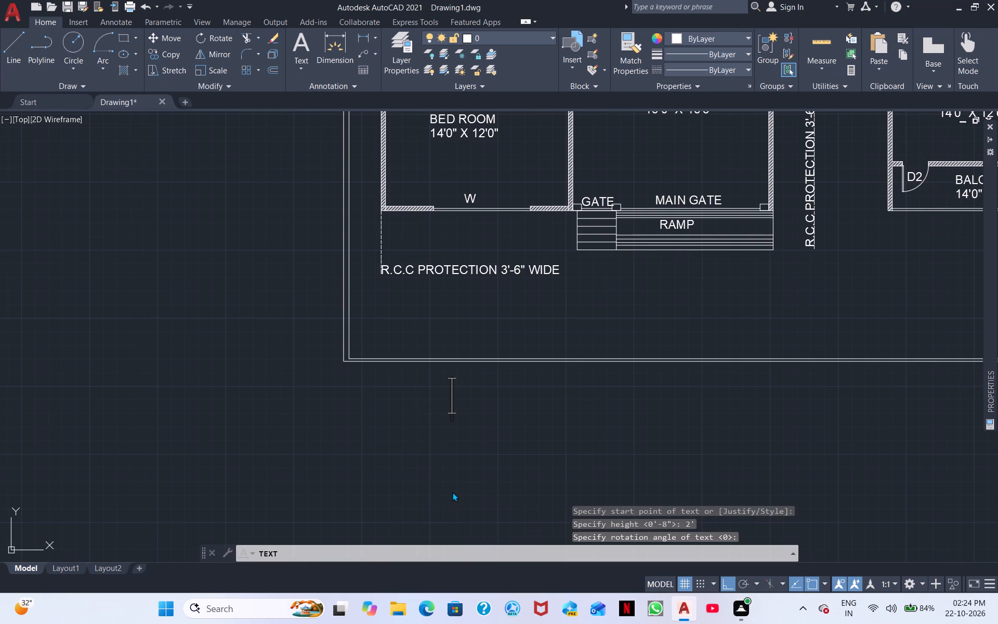
left_click_drag(435, 320, 433, 326)
left_click(428, 340)
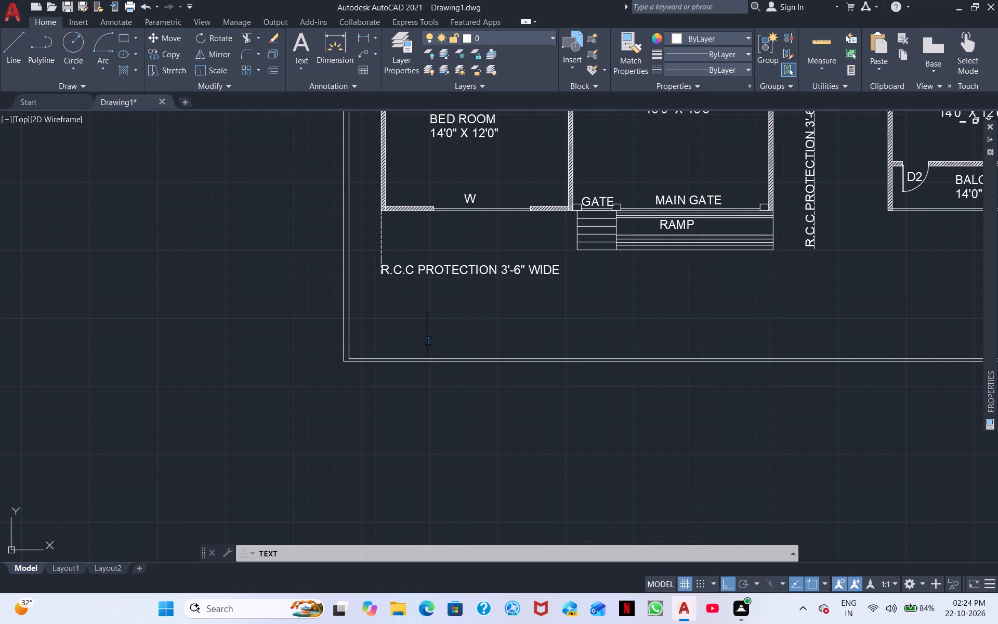
left_click(385, 325)
left_click(392, 336)
left_click(413, 331)
type("GR")
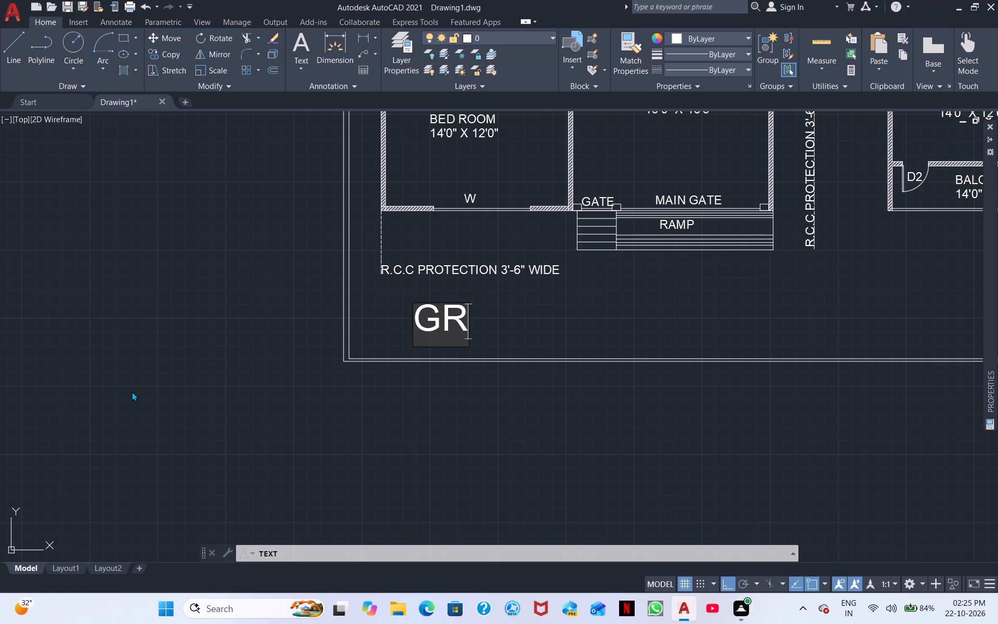
type("OU")
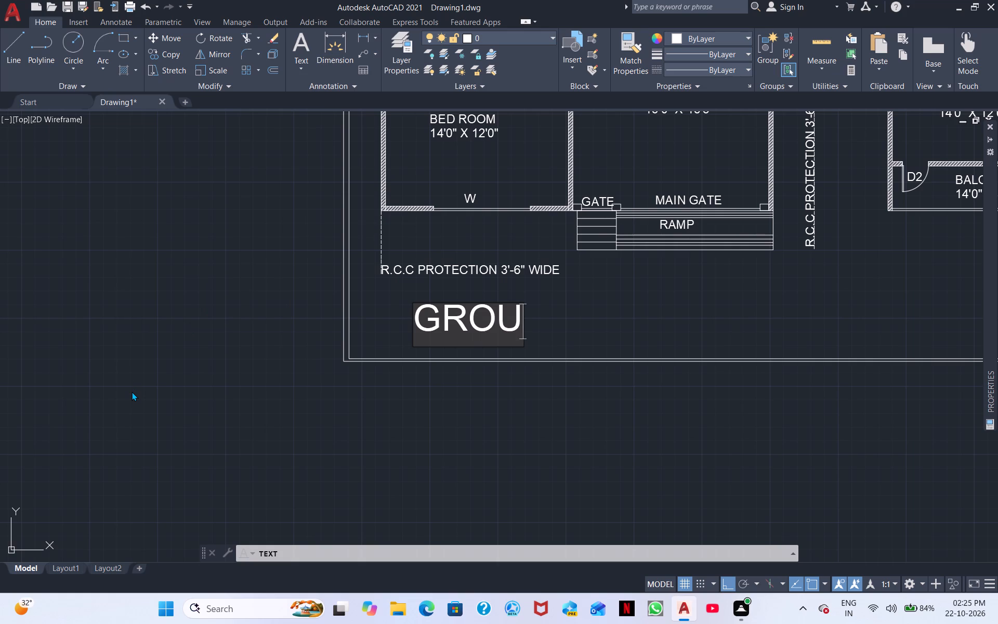
key("n")
type("D")
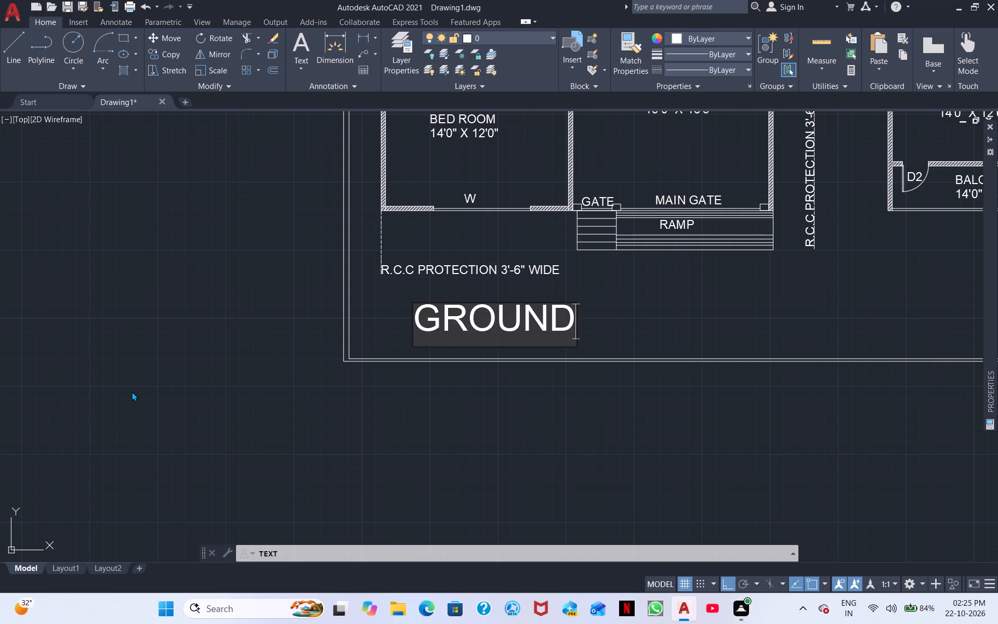
key("space")
type("FLOOR")
key("space")
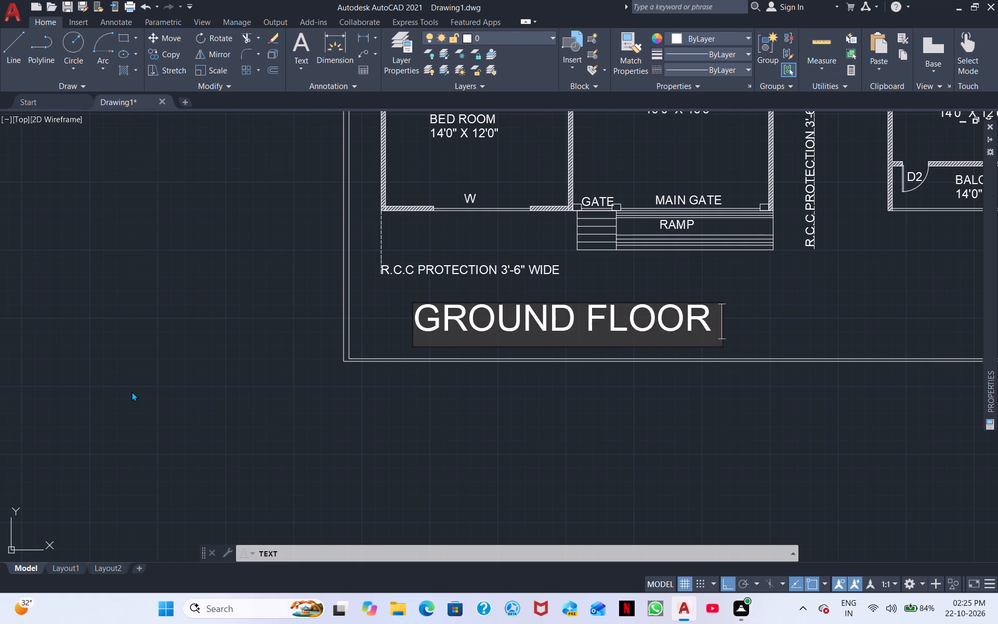
type("PLAN")
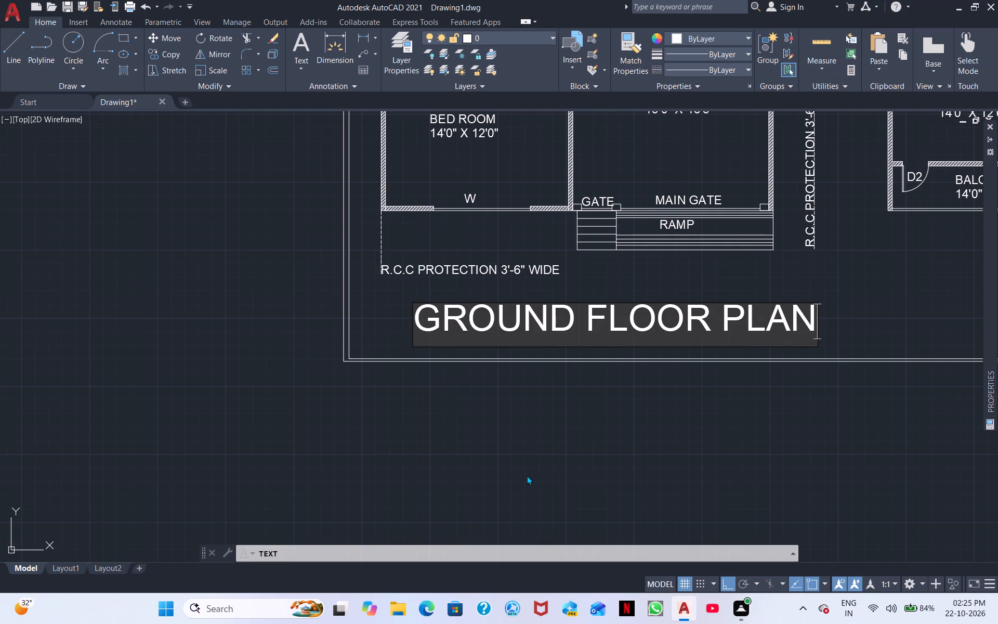
left_click(536, 458)
Add a matching FIRST FLOOR PLAN title below the first floor's balconies, roughly level with the GROUND FLOOR PLAN title, and finish the text.
middle_click_drag(553, 446, 0, 477)
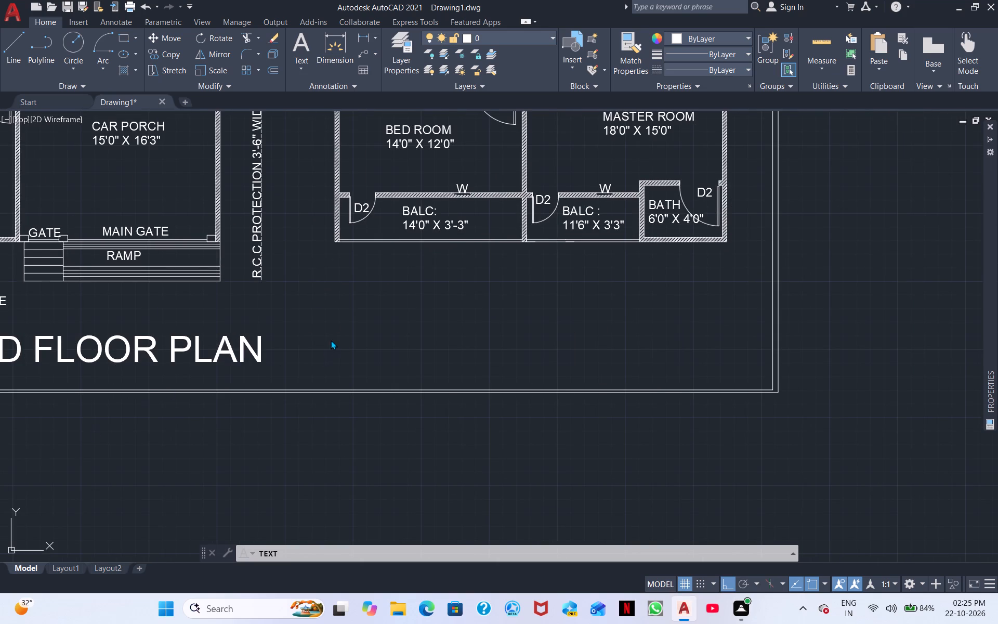
left_click(341, 338)
left_click(336, 344)
scroll(336, 353, "down", 1)
middle_click_drag(459, 331, 586, 319)
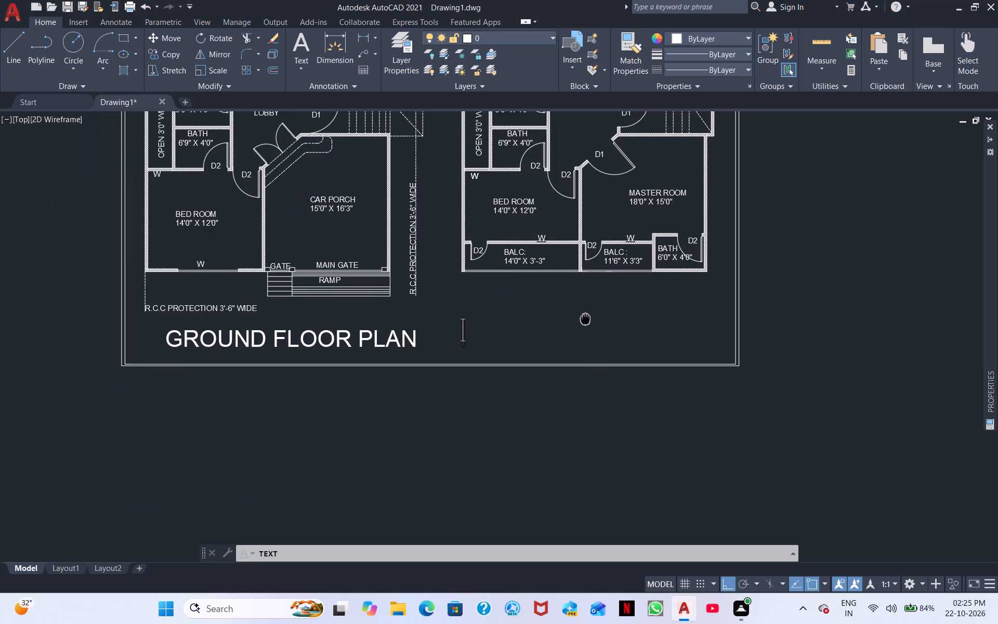
middle_click_drag(586, 319, 606, 311)
scroll(477, 336, "up", 2)
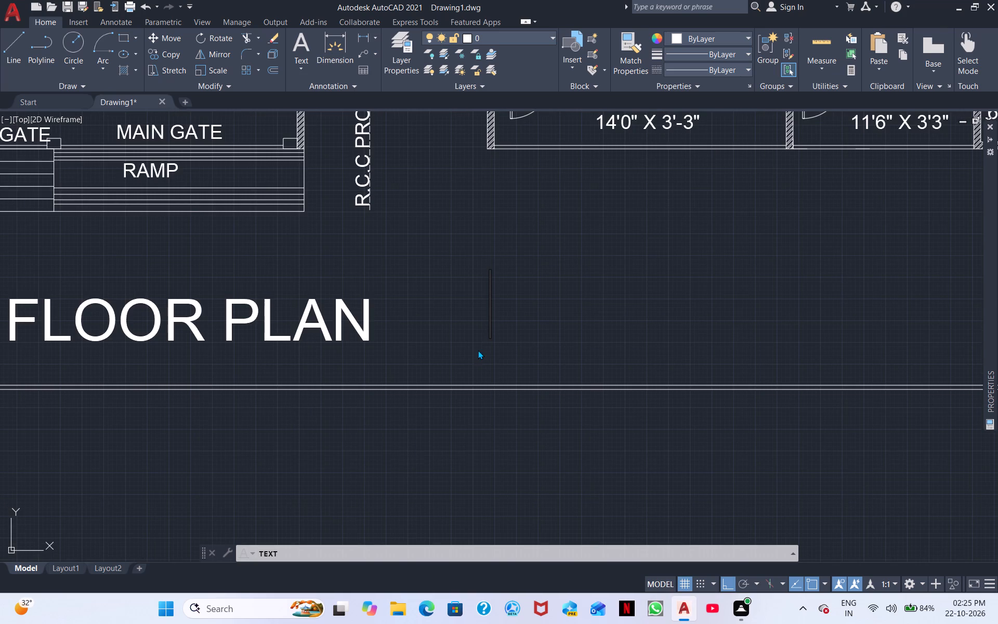
left_click(484, 337)
left_click(485, 320)
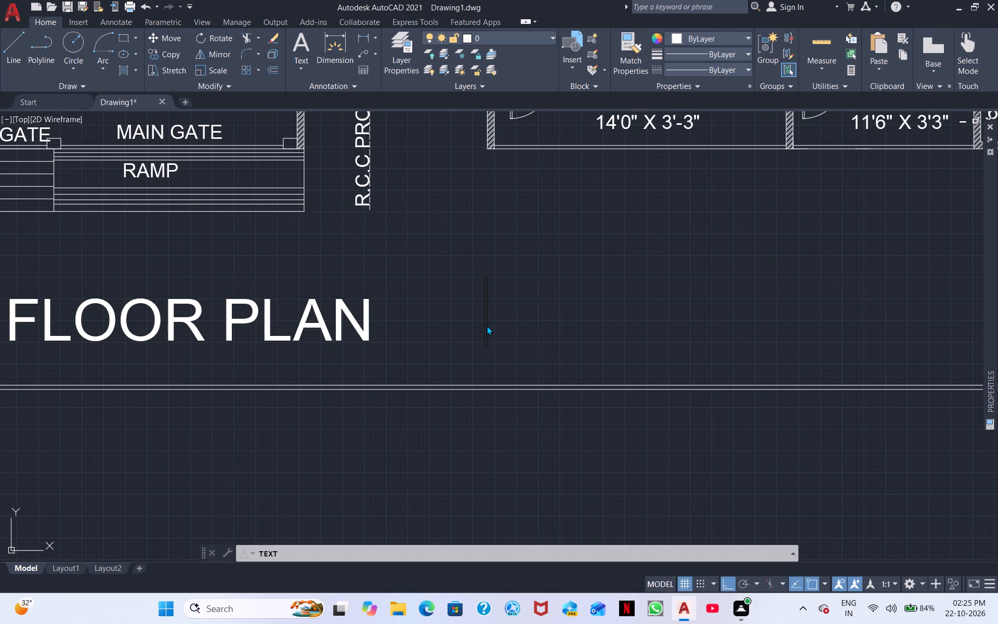
left_click(488, 327)
type("FIRST")
key("space")
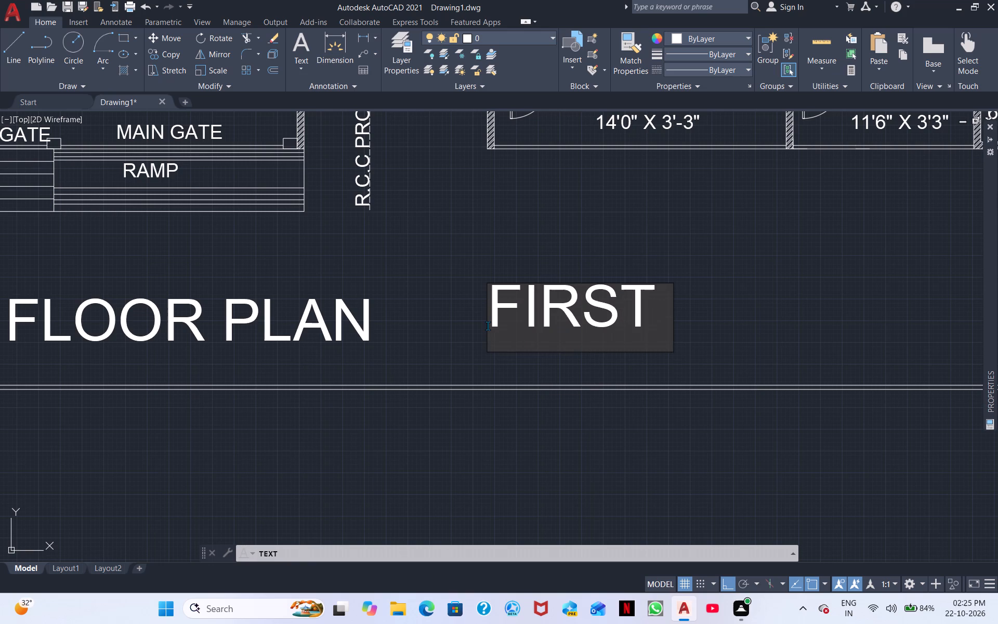
type("FLOOR")
key("space")
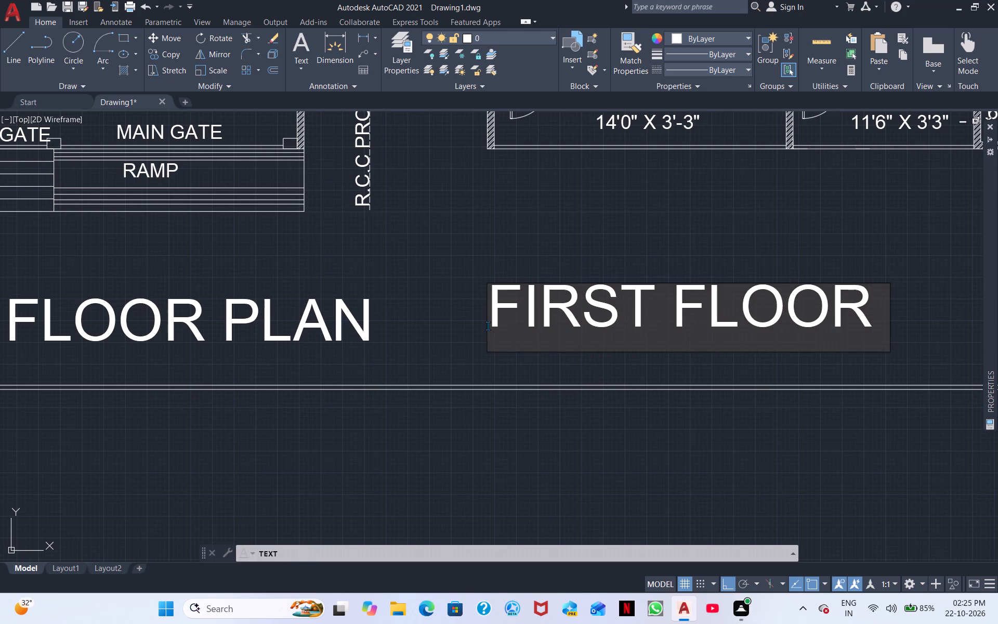
type("PLAN")
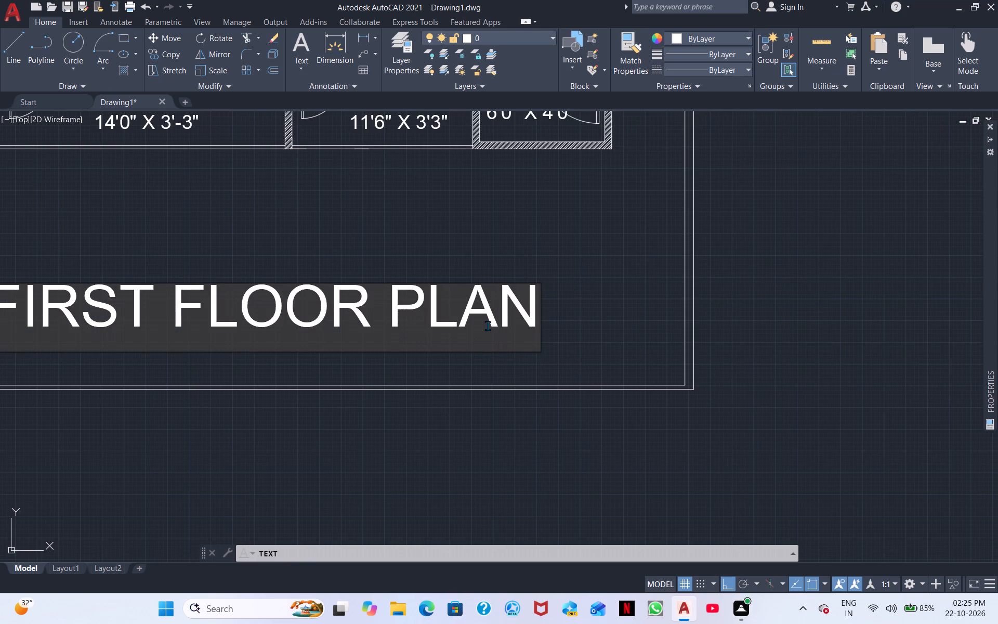
left_click(752, 431)
scroll(702, 436, "down", 2)
middle_click_drag(411, 465, 698, 454)
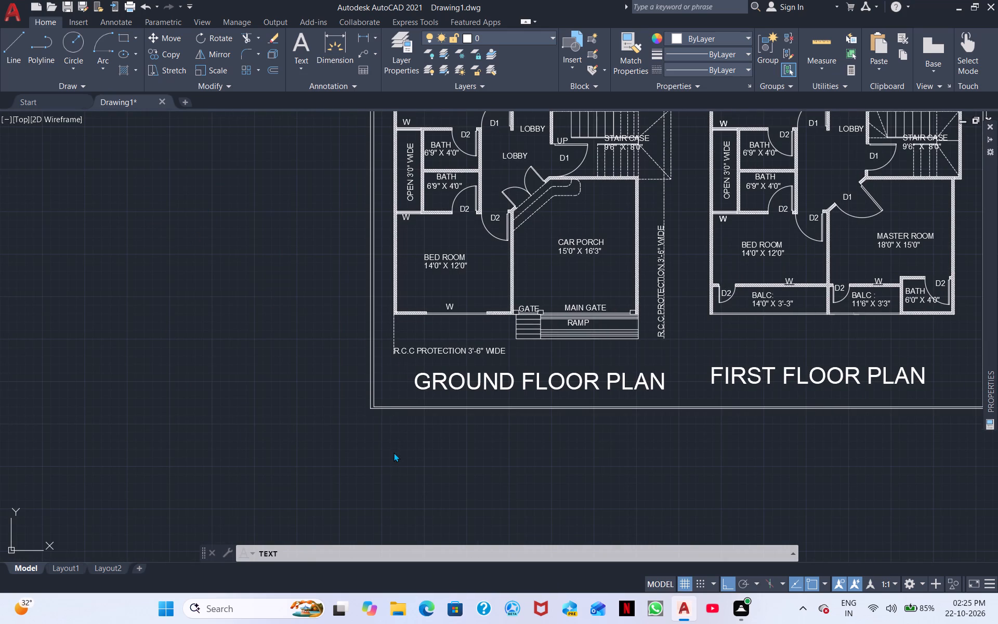
right_click(398, 465)
key("Escape")
key("Escape")
Move the GROUND FLOOR PLAN title about 3'-1" horizontally to the left with Ortho on, so it sits centrally below the ground floor plan.
left_click(596, 384)
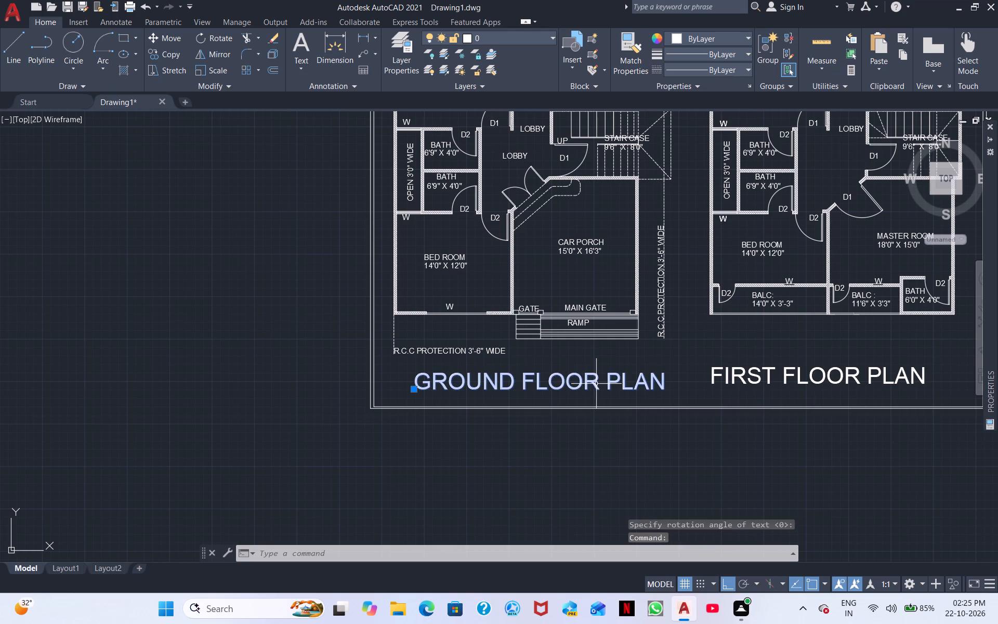
scroll(623, 388, "up", 2)
left_click(707, 398)
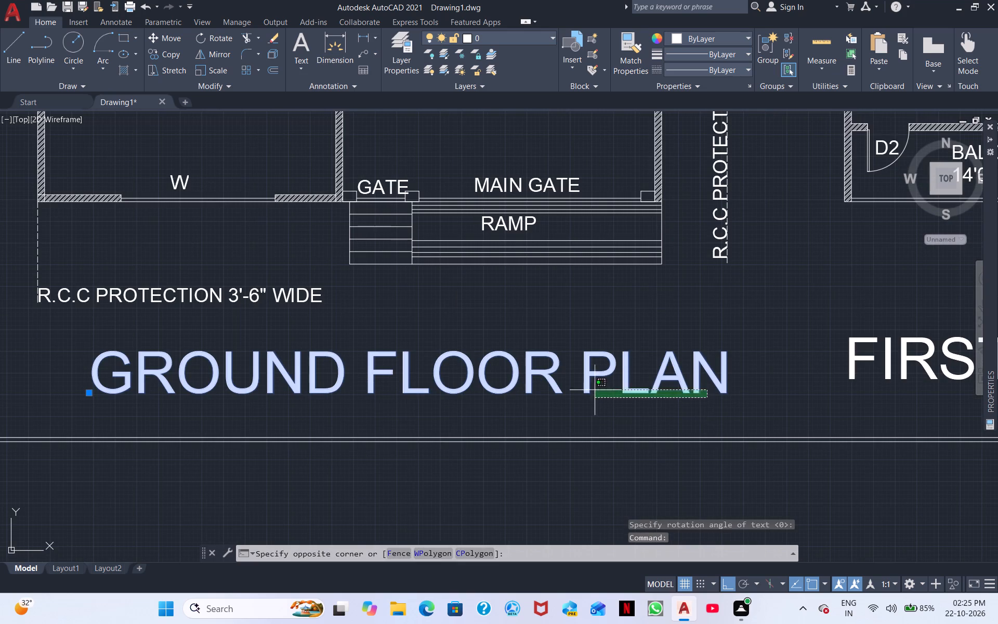
left_click(447, 348)
middle_click_drag(451, 357, 394, 328)
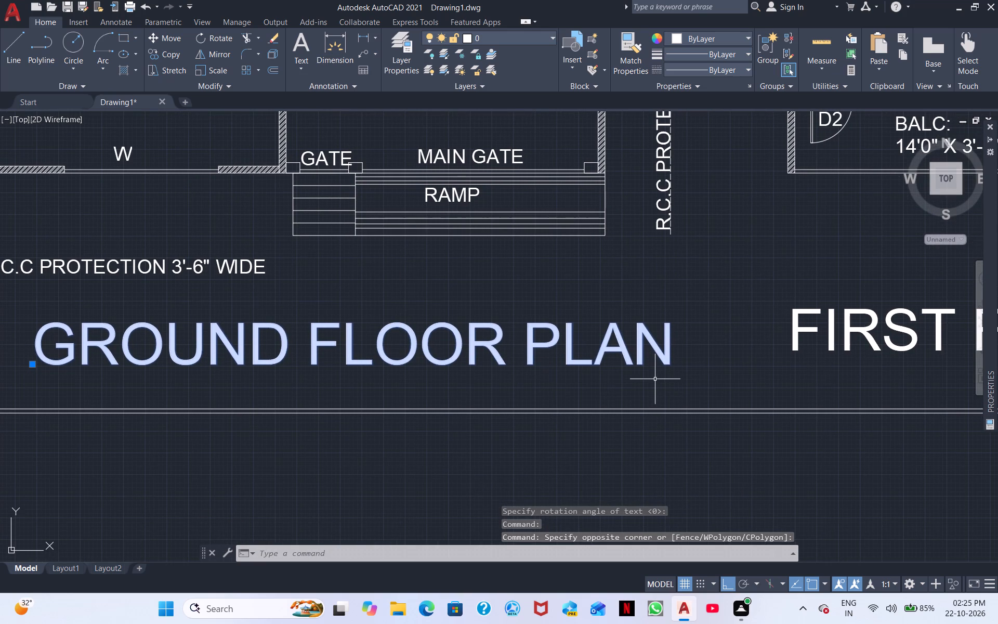
right_click(655, 379)
left_click(698, 155)
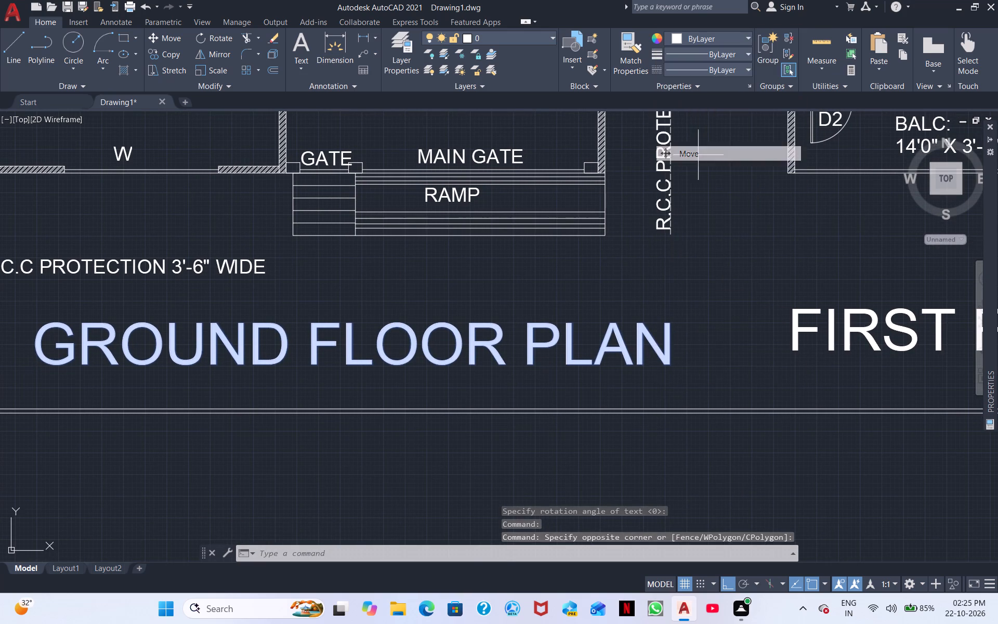
left_click(639, 344)
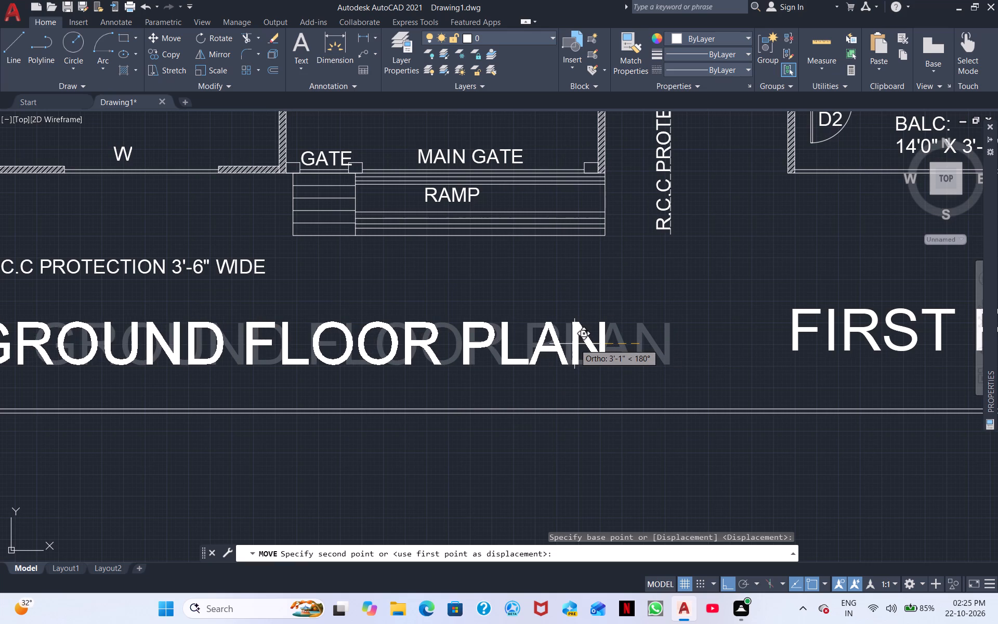
left_click(574, 344)
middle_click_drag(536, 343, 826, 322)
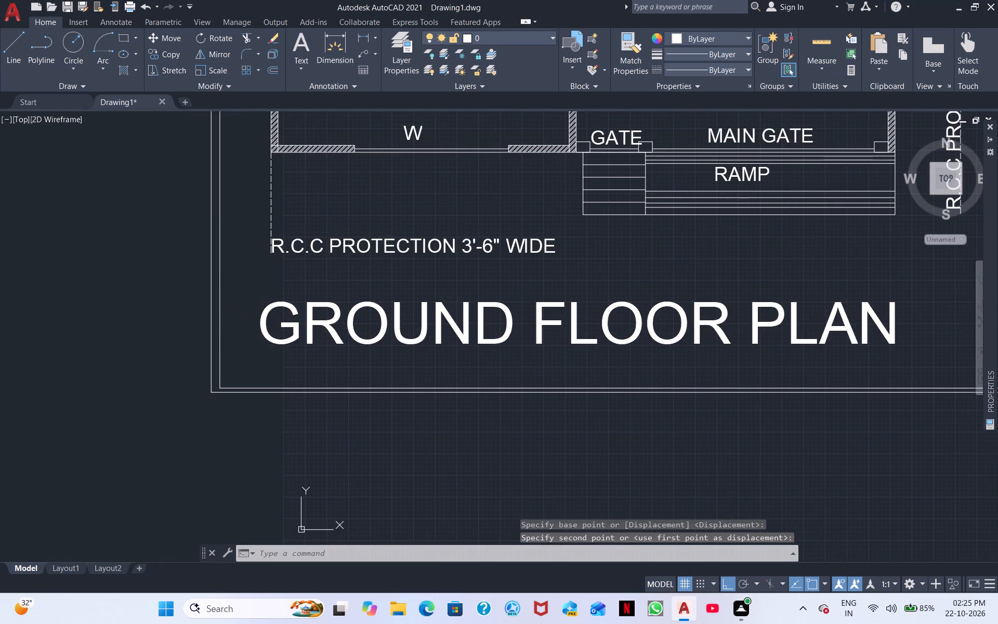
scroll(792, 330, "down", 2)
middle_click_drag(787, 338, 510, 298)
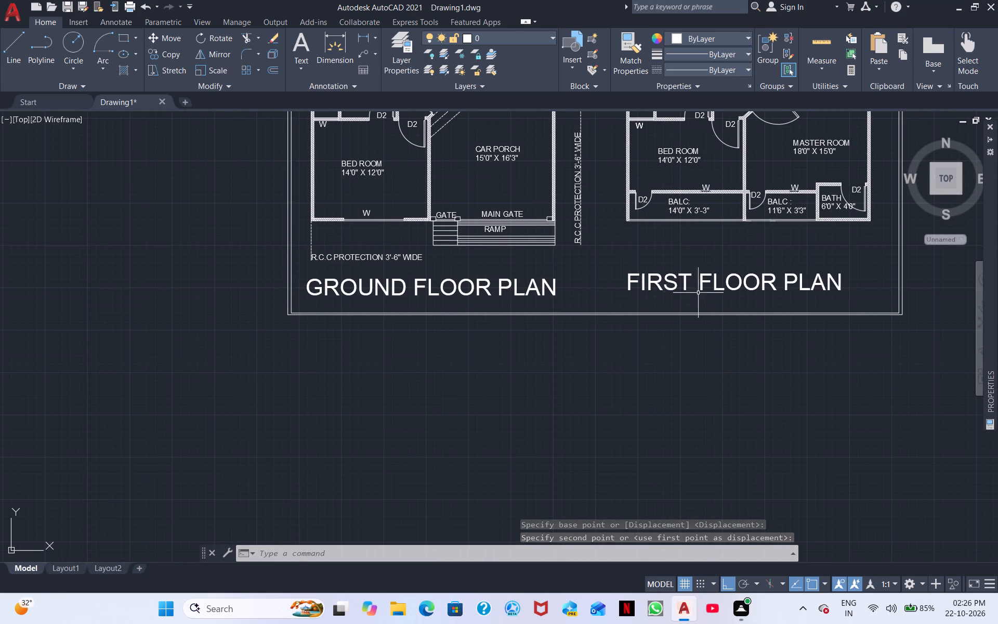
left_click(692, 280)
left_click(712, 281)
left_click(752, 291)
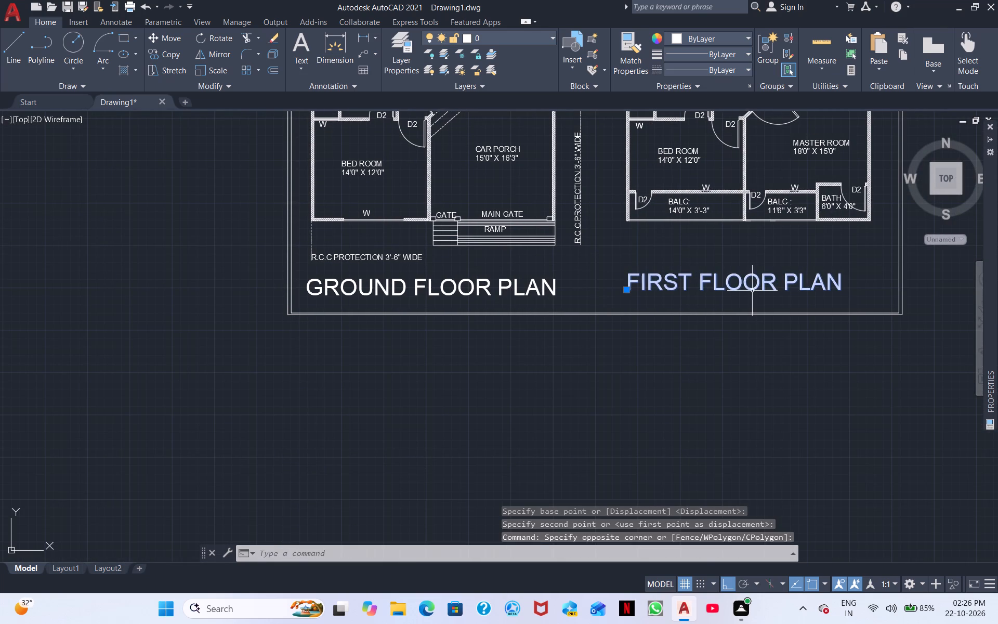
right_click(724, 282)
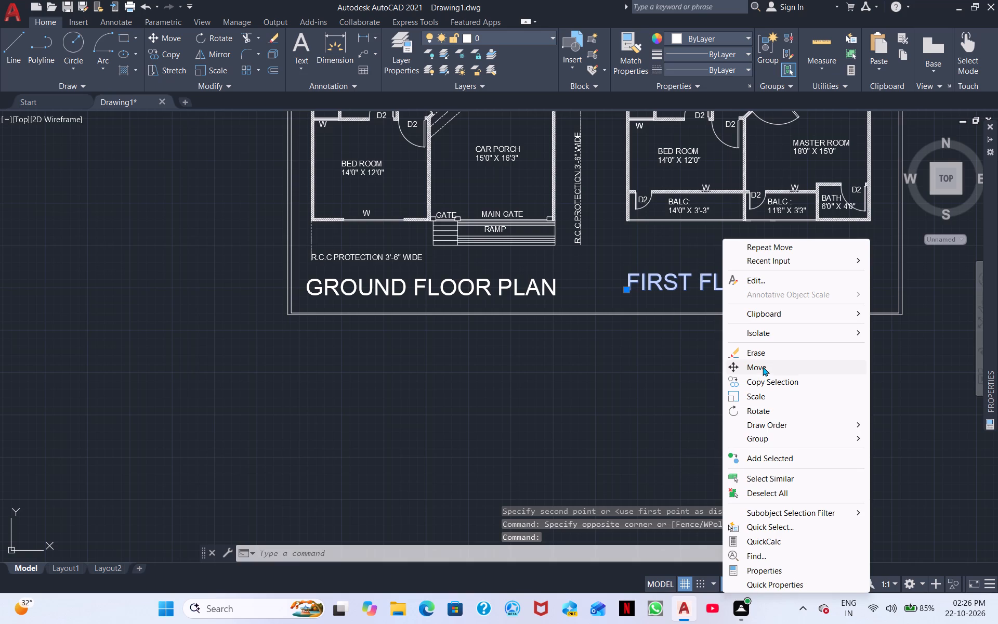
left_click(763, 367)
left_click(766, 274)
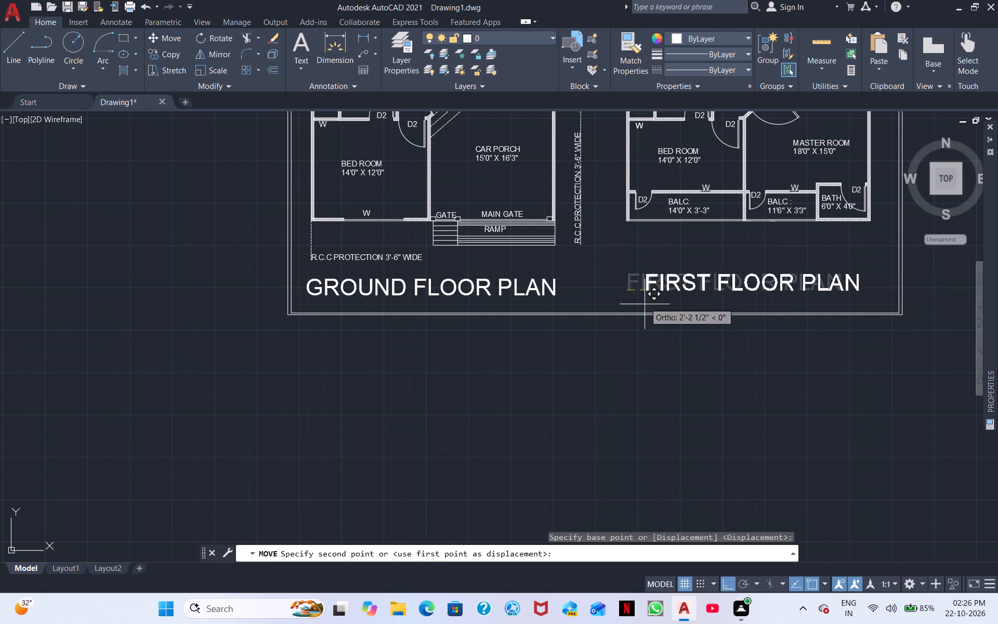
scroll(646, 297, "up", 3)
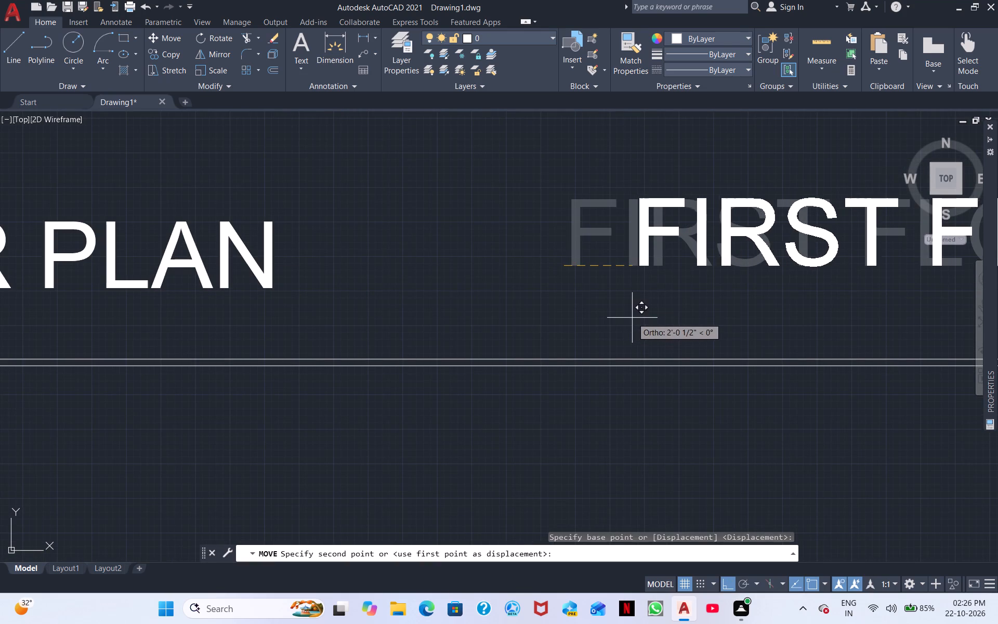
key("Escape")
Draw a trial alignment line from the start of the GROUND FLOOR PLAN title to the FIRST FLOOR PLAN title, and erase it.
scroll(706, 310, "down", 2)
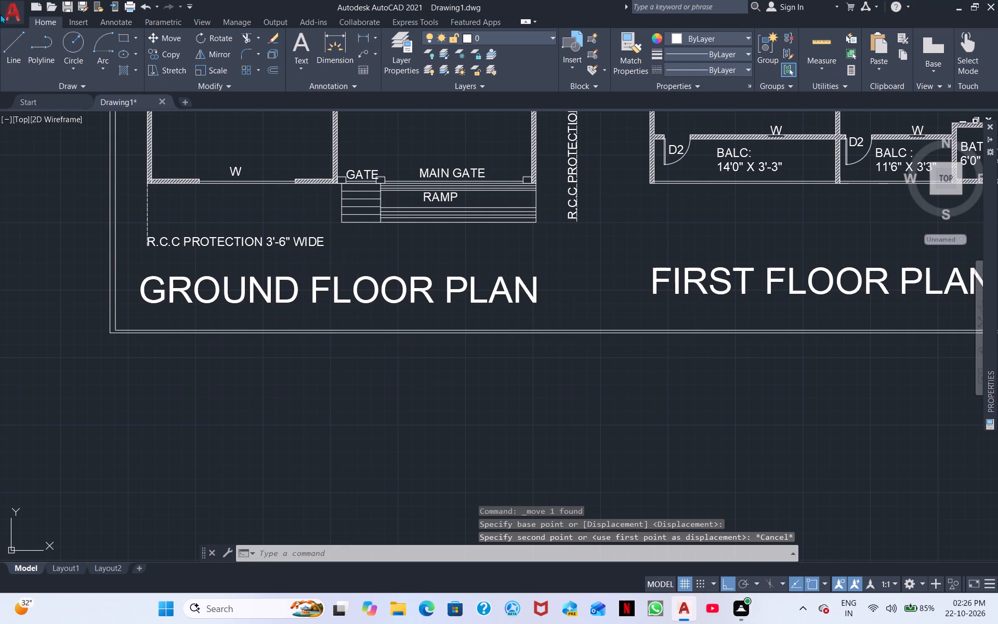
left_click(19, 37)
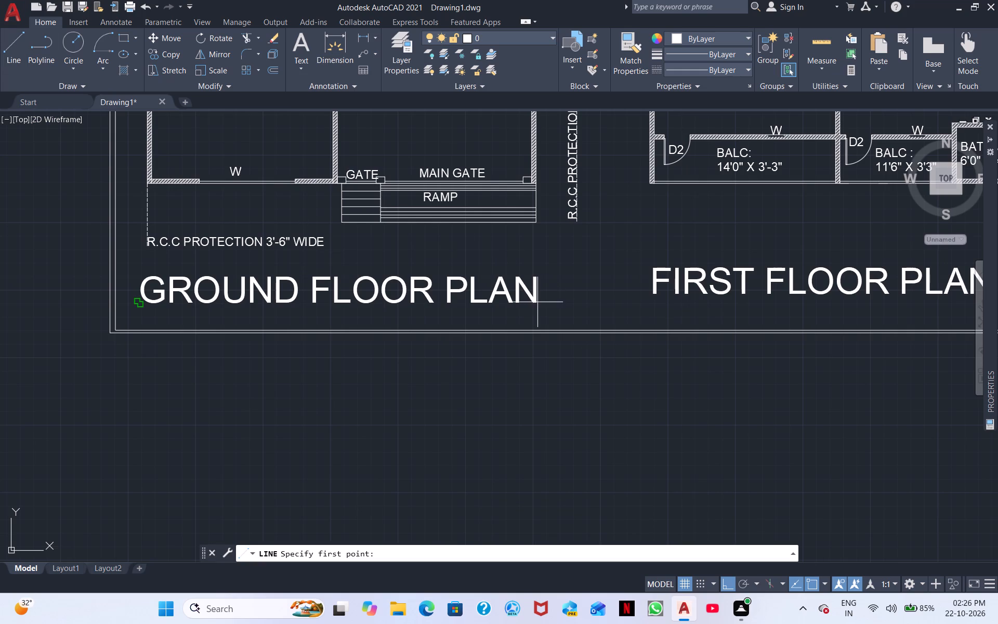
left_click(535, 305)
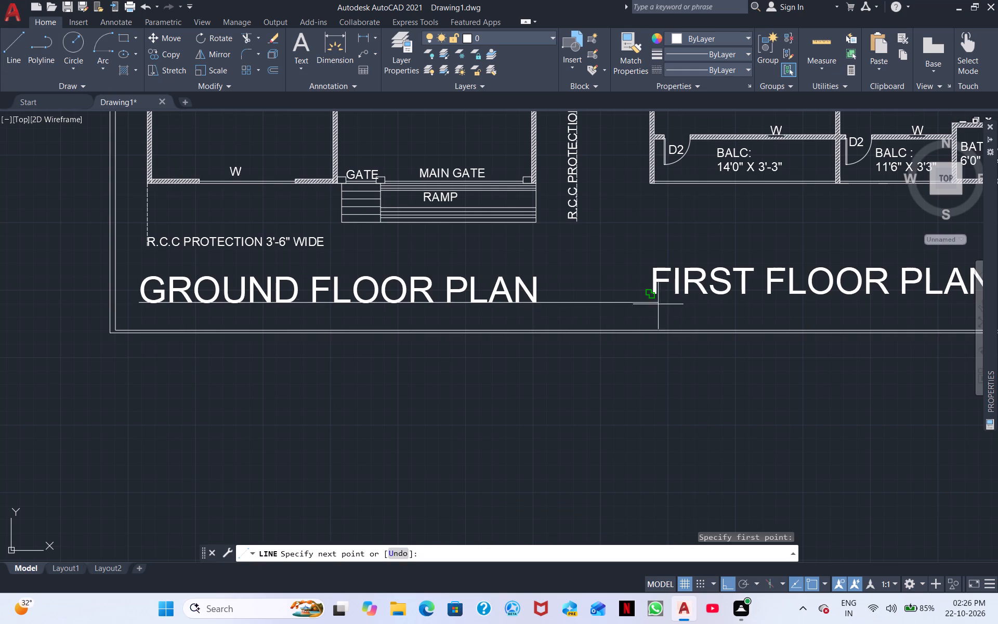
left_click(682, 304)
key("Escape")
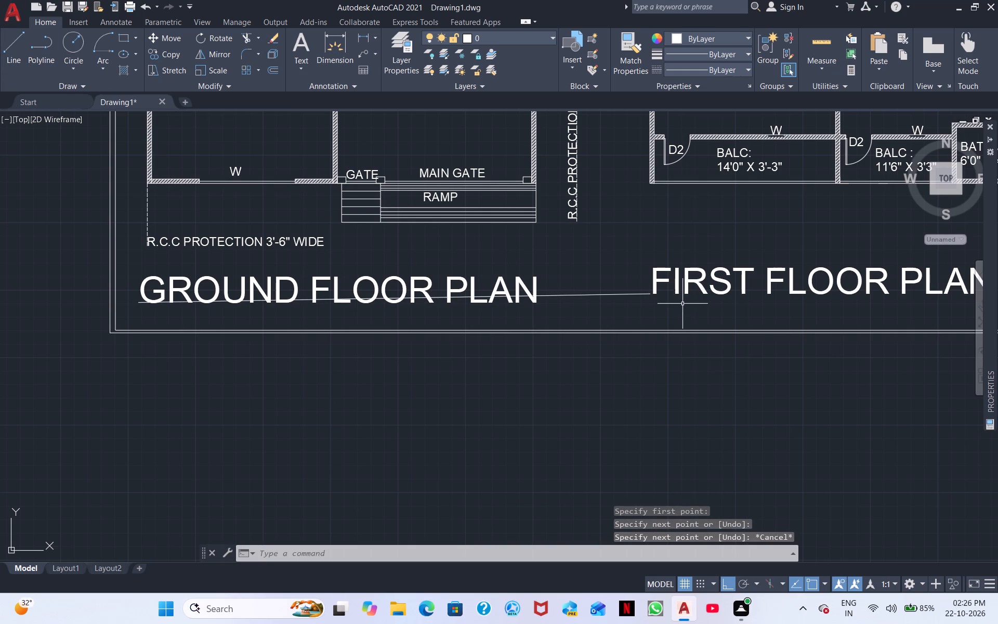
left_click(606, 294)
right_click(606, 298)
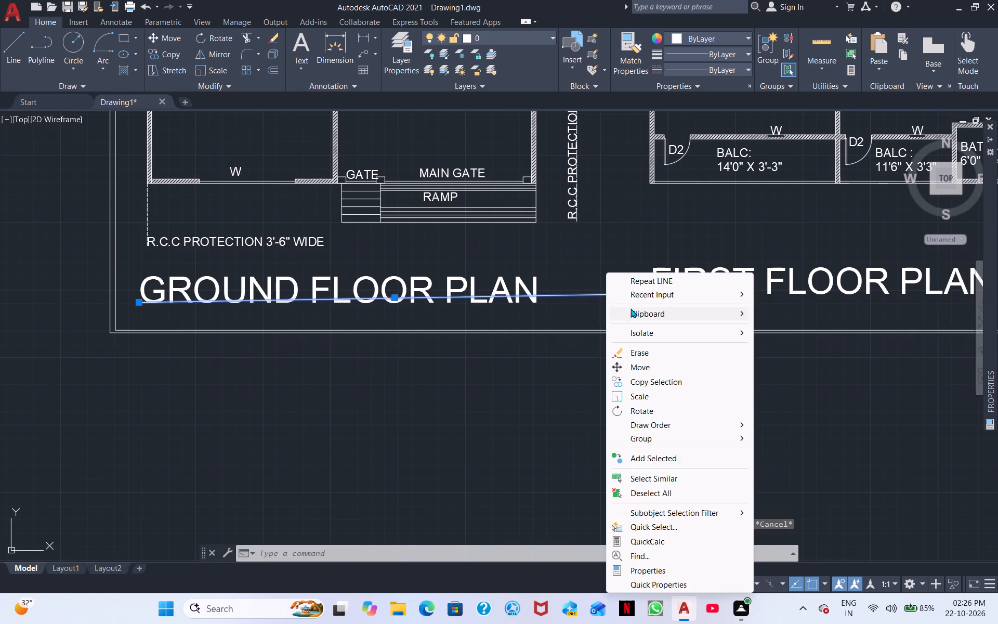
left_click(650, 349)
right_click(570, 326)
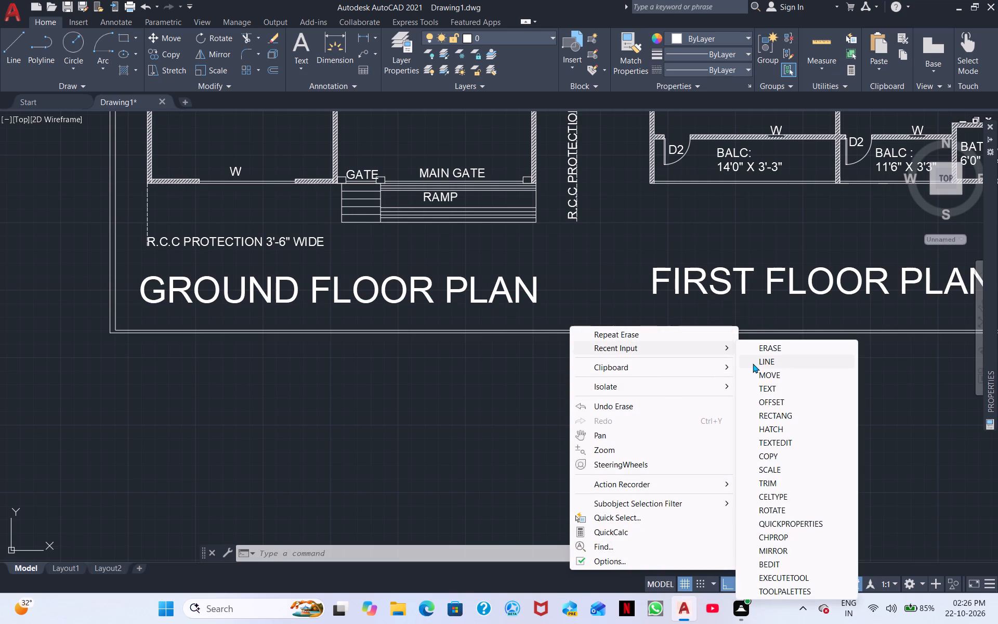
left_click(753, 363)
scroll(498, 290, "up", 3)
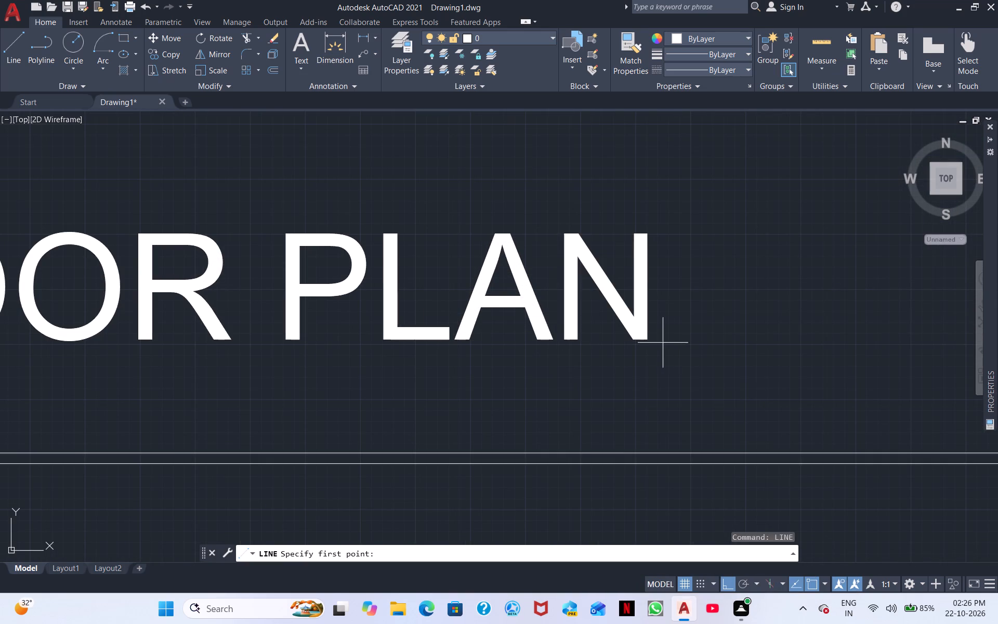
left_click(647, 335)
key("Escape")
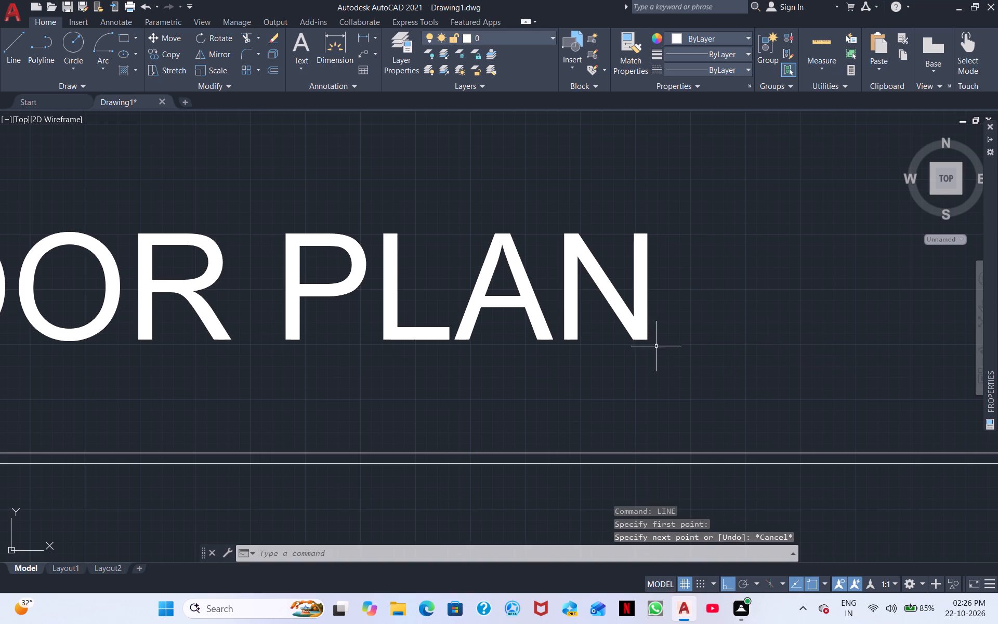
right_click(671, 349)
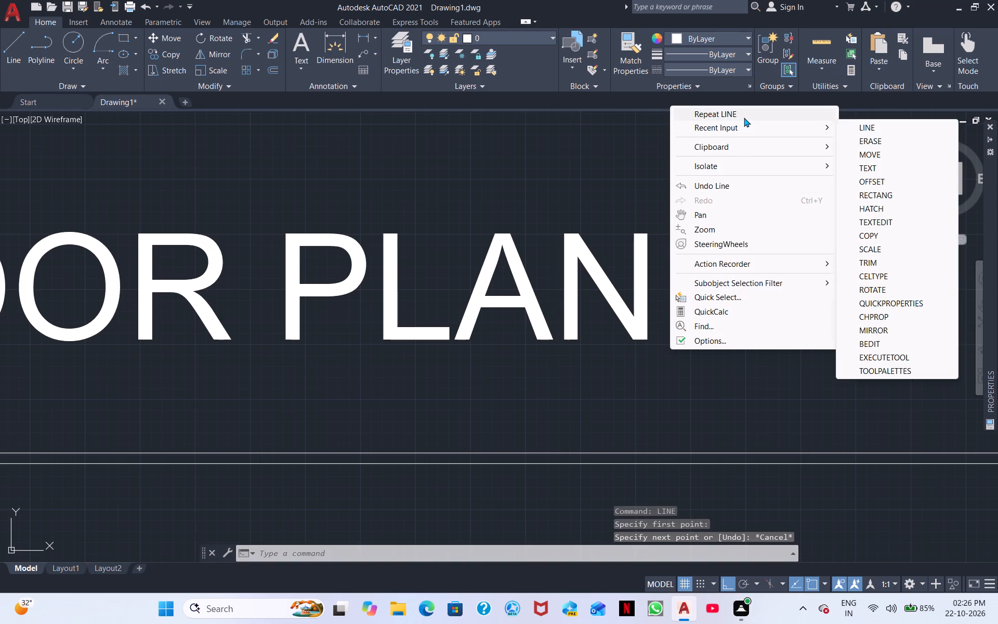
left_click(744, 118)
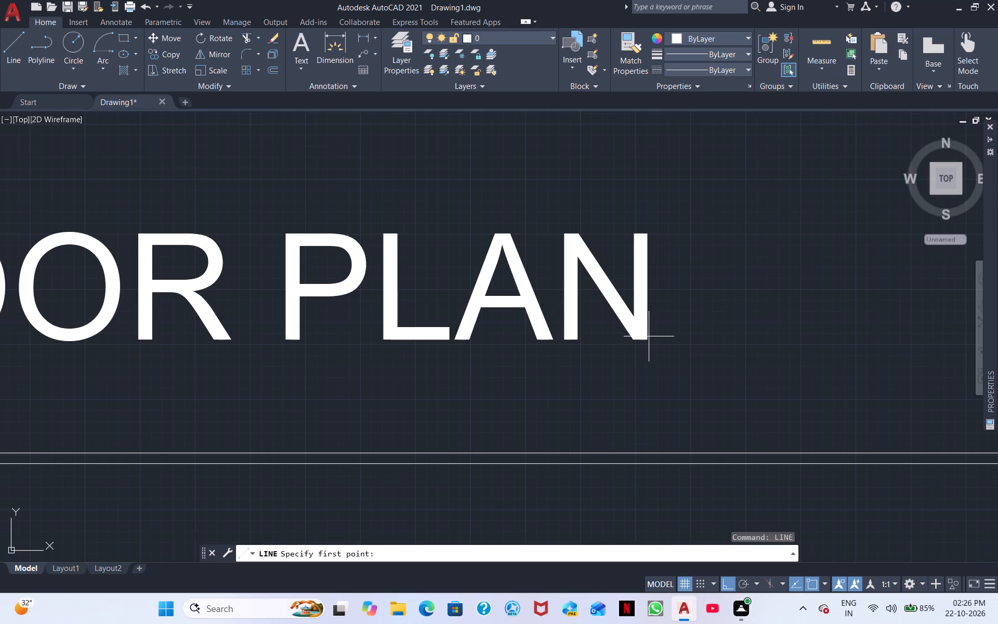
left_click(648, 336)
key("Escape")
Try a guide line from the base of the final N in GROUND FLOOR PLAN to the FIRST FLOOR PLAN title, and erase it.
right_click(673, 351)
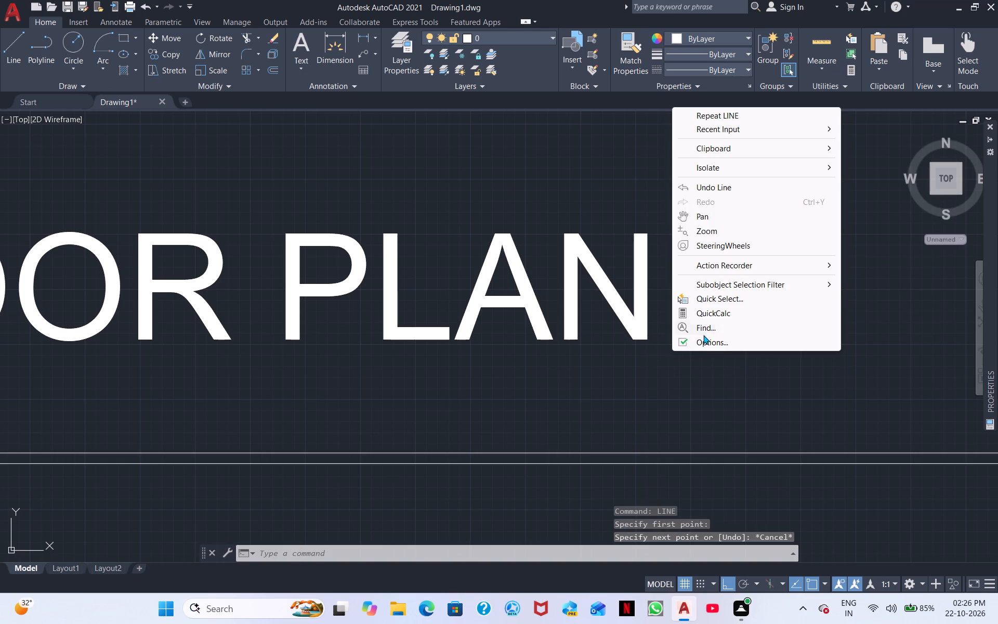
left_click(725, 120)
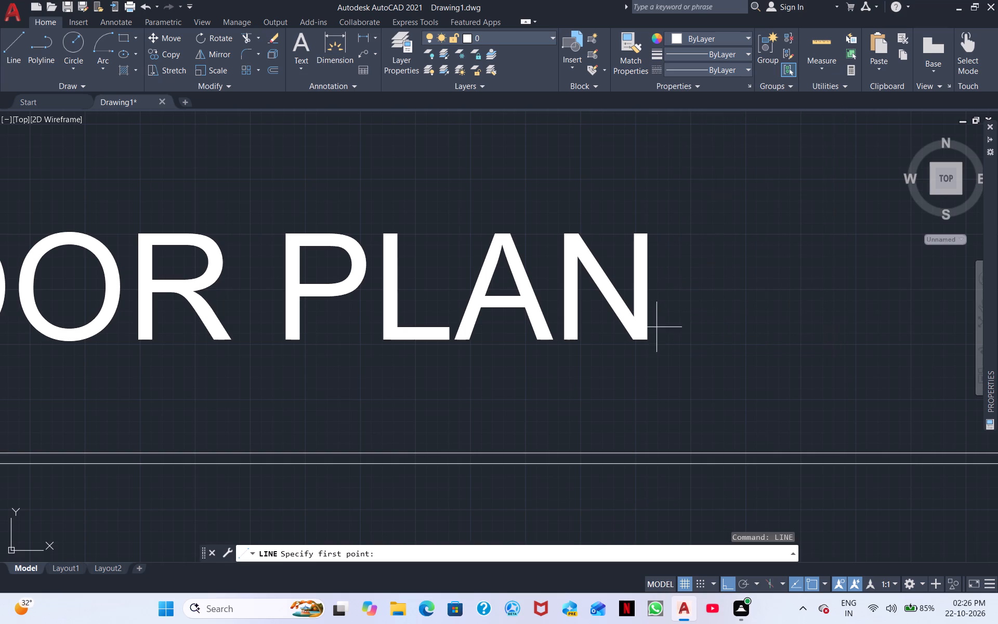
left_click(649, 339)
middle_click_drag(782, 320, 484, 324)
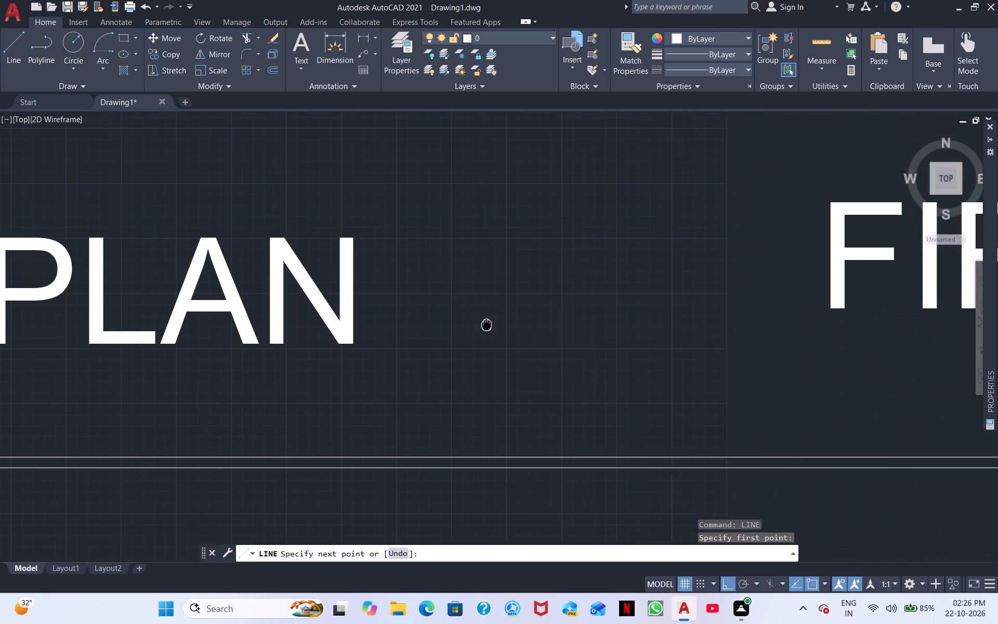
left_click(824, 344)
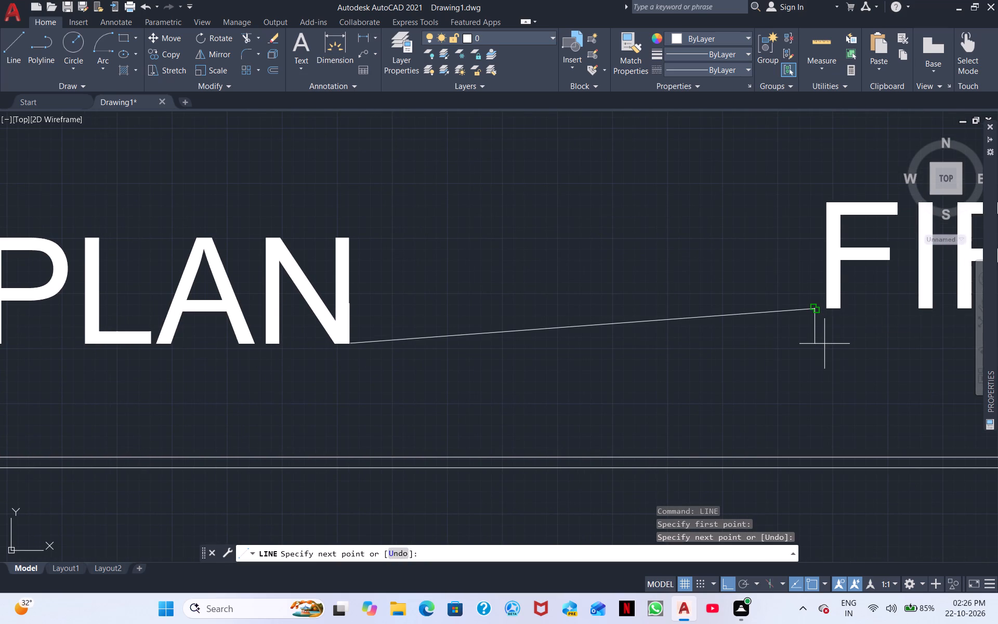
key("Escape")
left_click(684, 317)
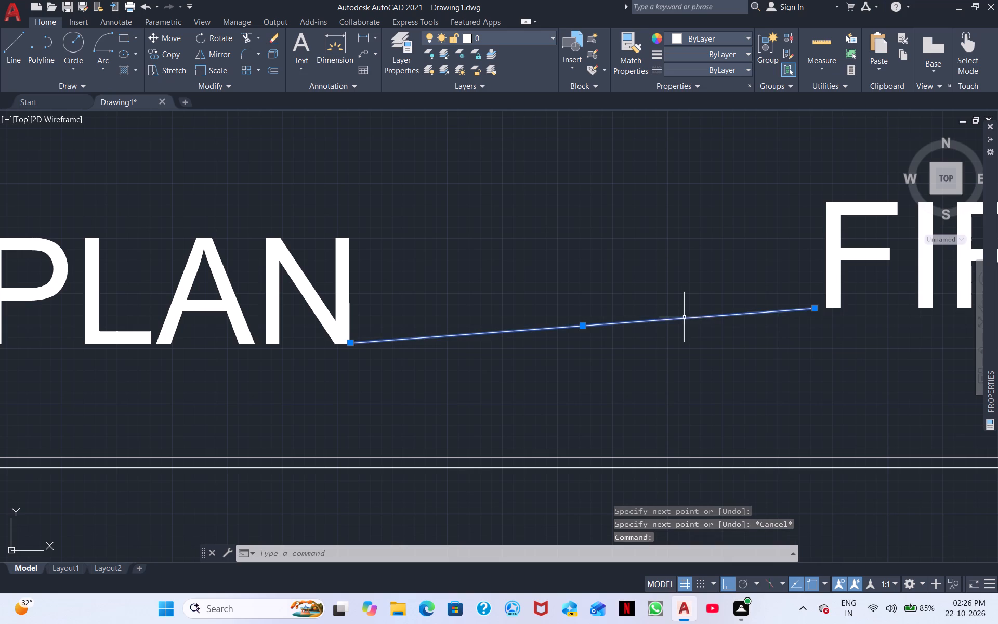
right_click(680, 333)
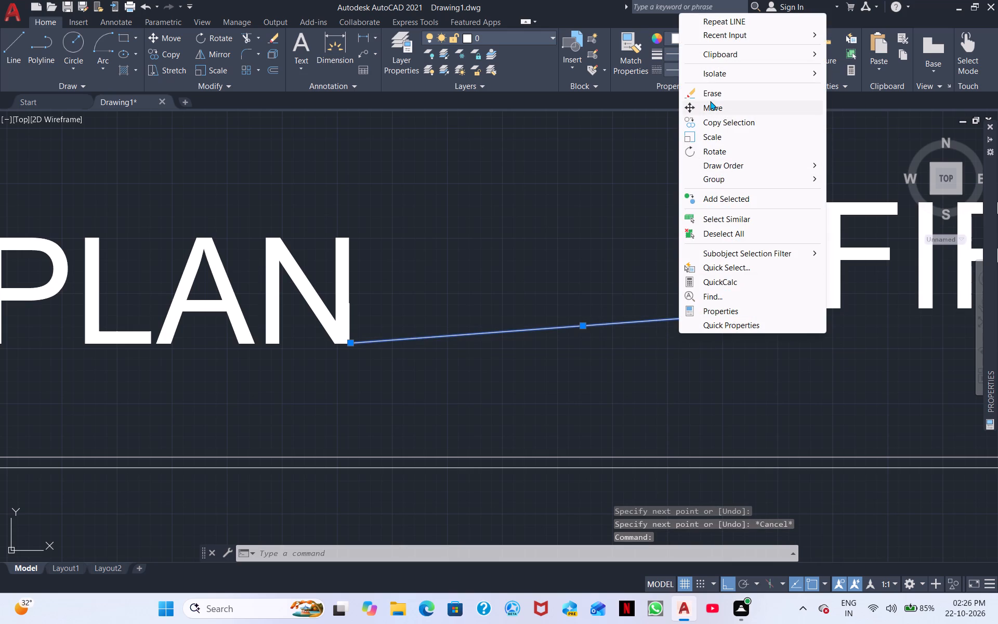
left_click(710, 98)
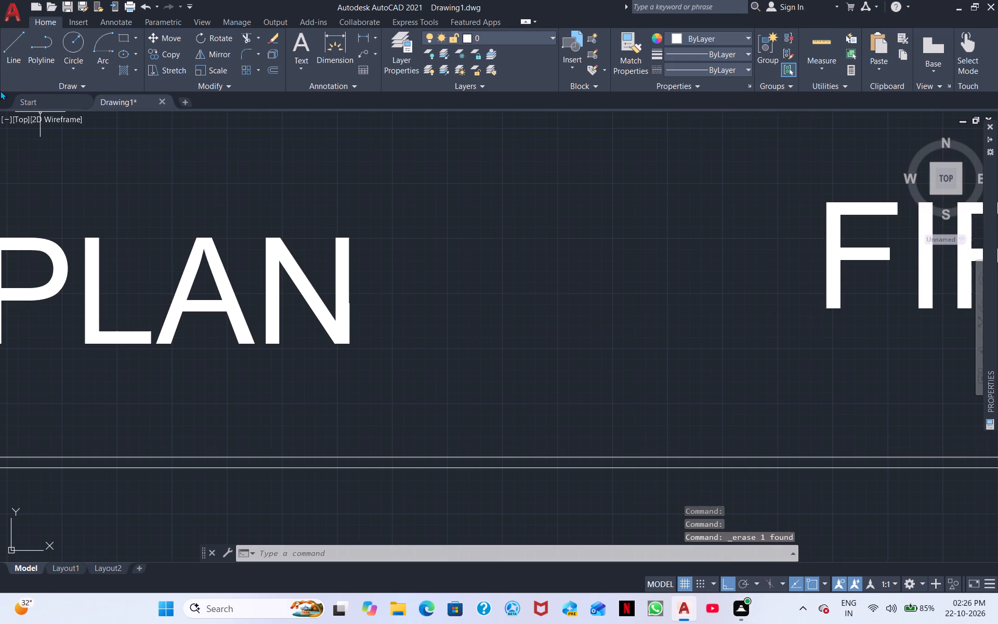
Draw a guide line from the lower end of the GROUND FLOOR PLAN title to the start of the FIRST FLOOR PLAN title.
left_click(4, 55)
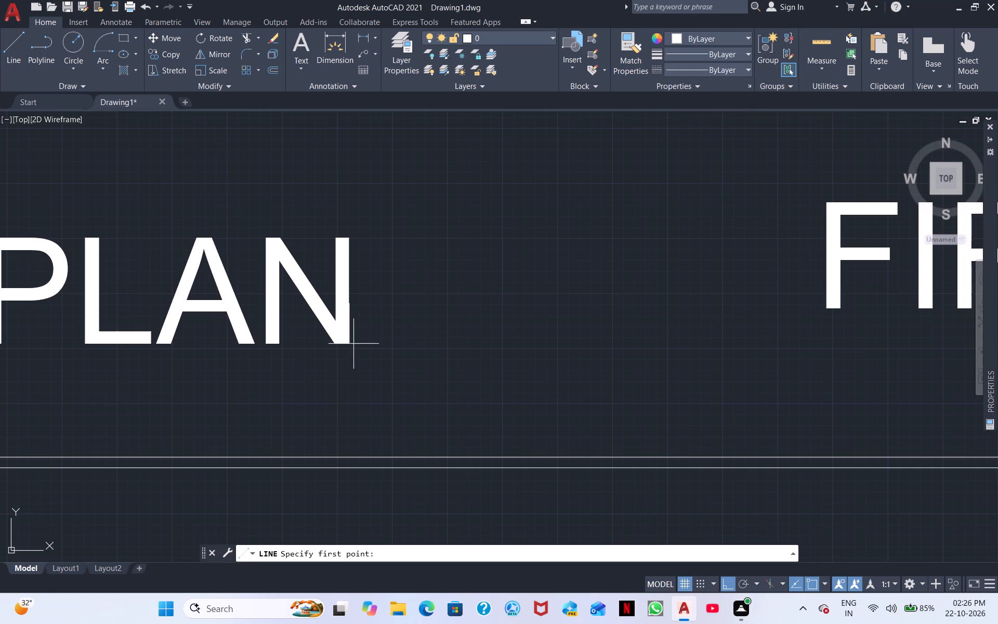
left_click(353, 344)
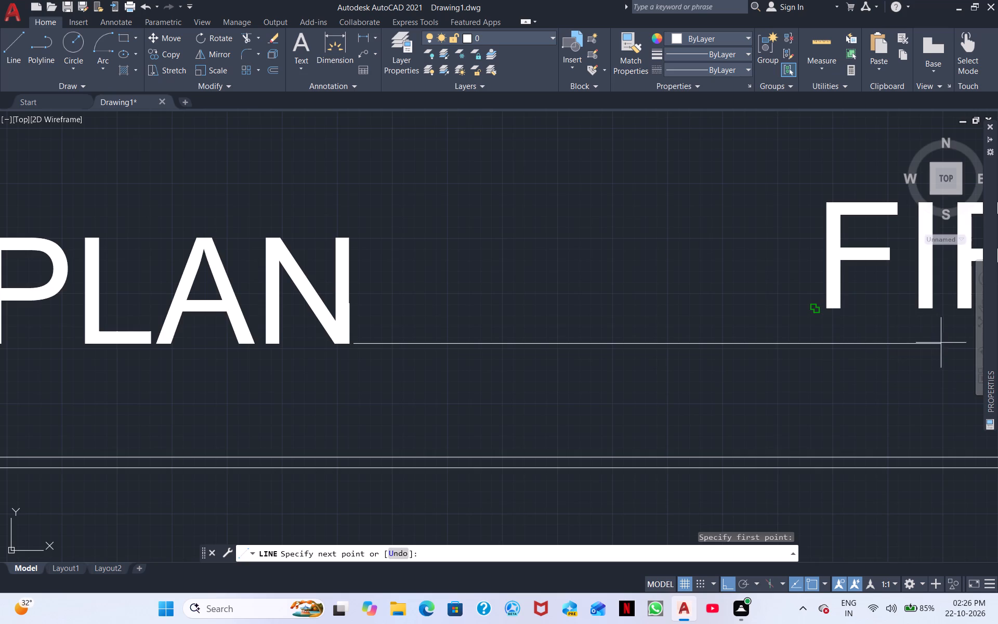
middle_click_drag(941, 343, 564, 356)
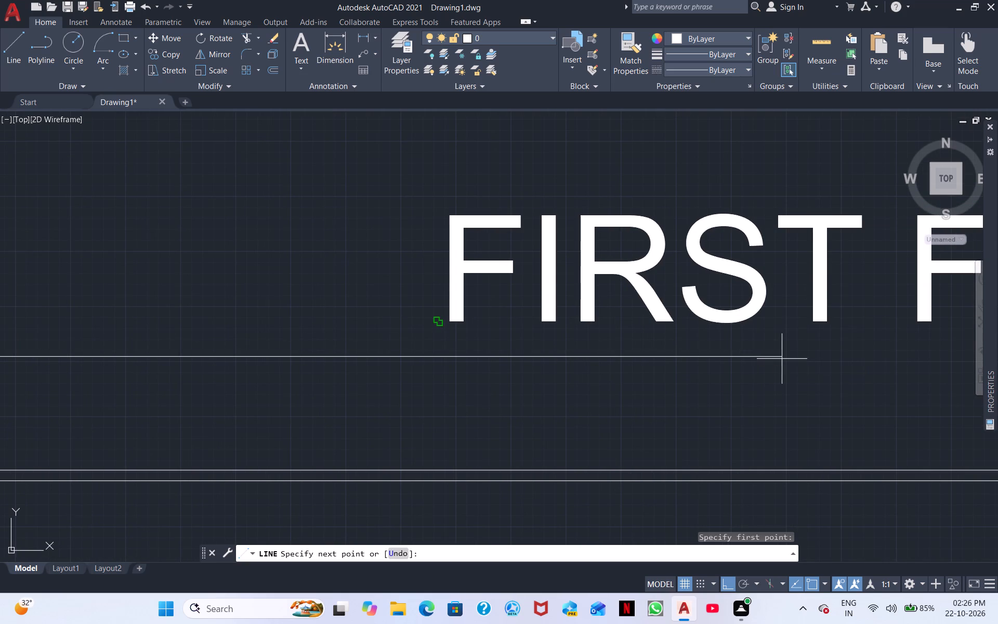
left_click(788, 358)
key("Escape")
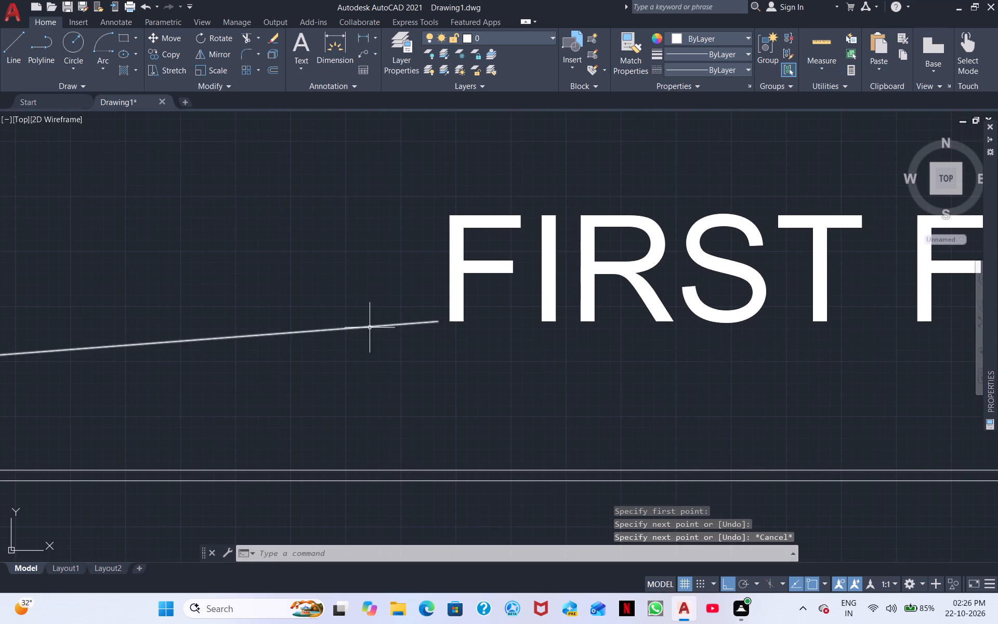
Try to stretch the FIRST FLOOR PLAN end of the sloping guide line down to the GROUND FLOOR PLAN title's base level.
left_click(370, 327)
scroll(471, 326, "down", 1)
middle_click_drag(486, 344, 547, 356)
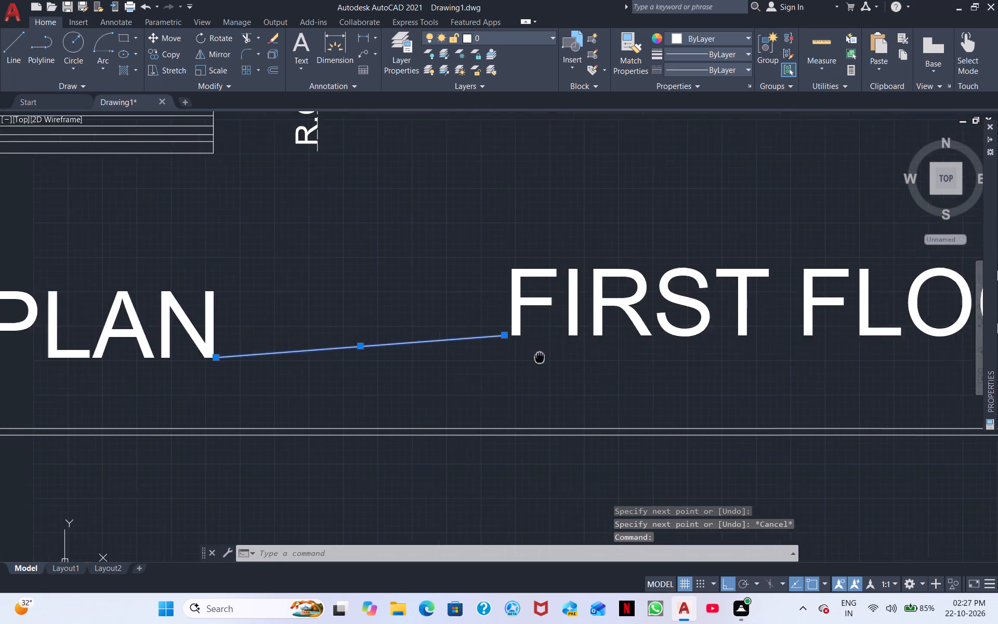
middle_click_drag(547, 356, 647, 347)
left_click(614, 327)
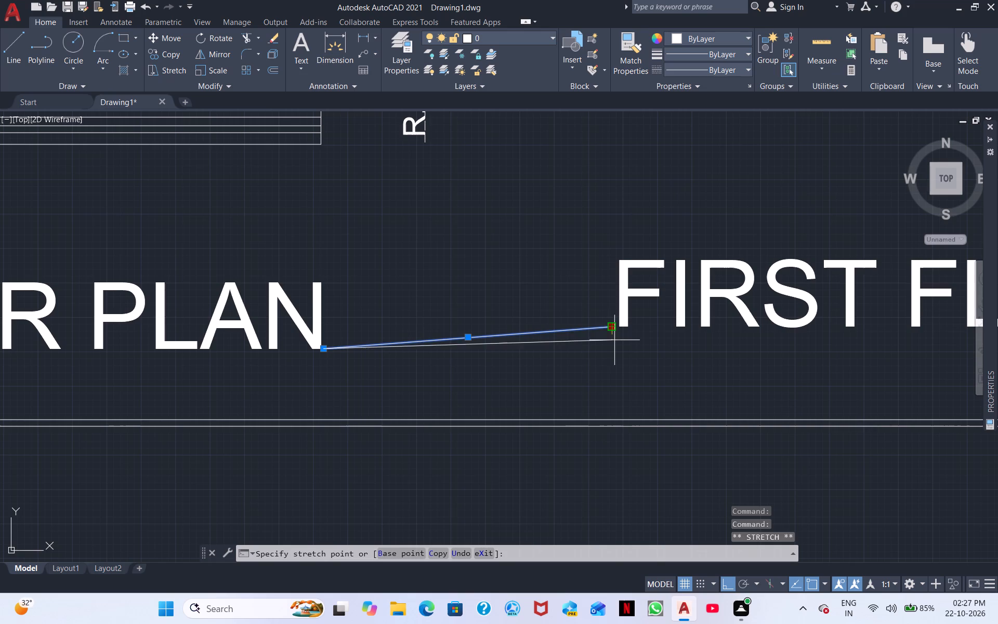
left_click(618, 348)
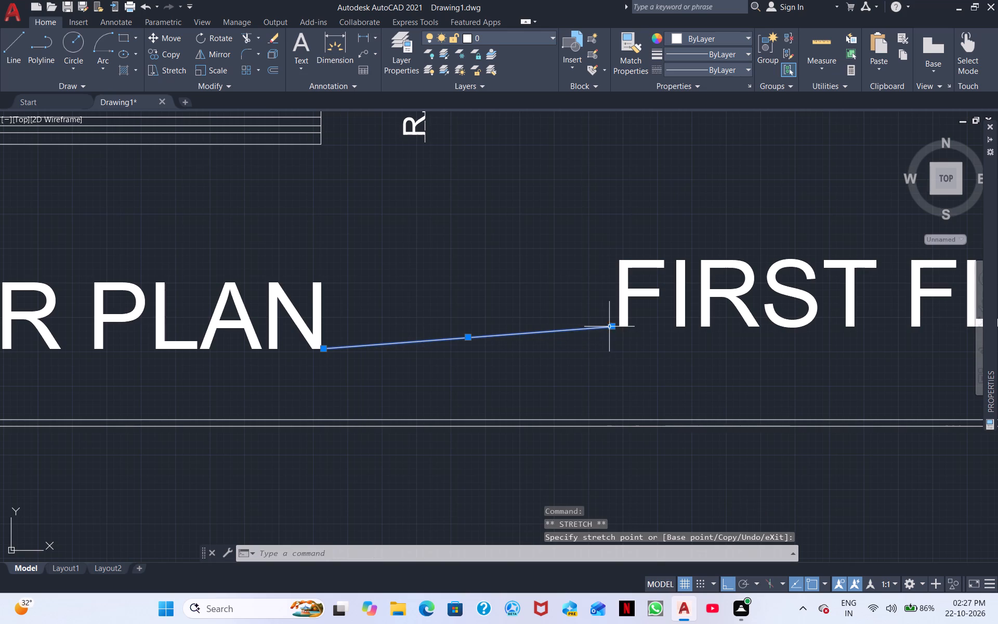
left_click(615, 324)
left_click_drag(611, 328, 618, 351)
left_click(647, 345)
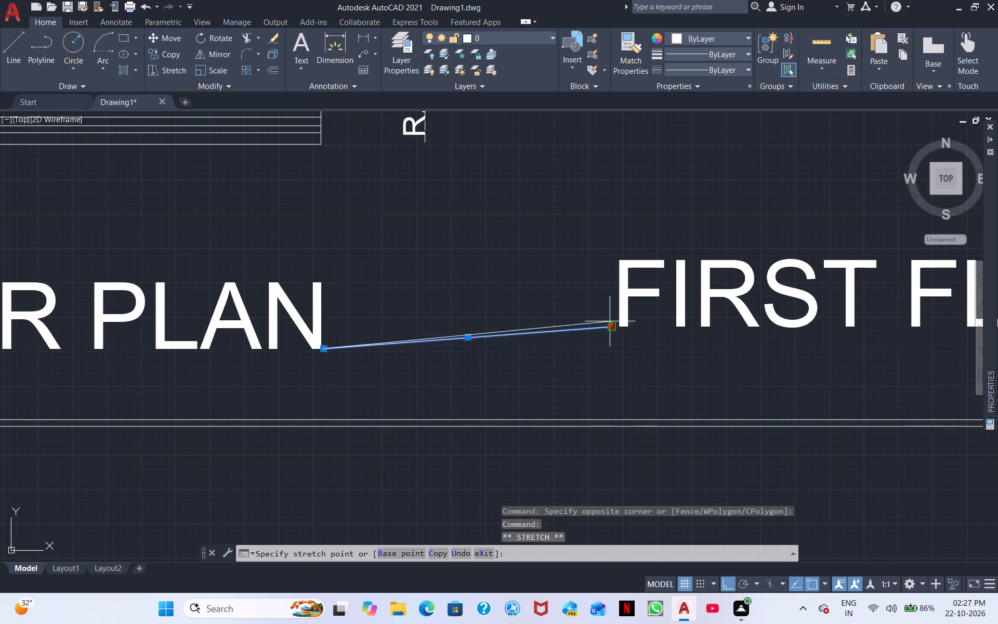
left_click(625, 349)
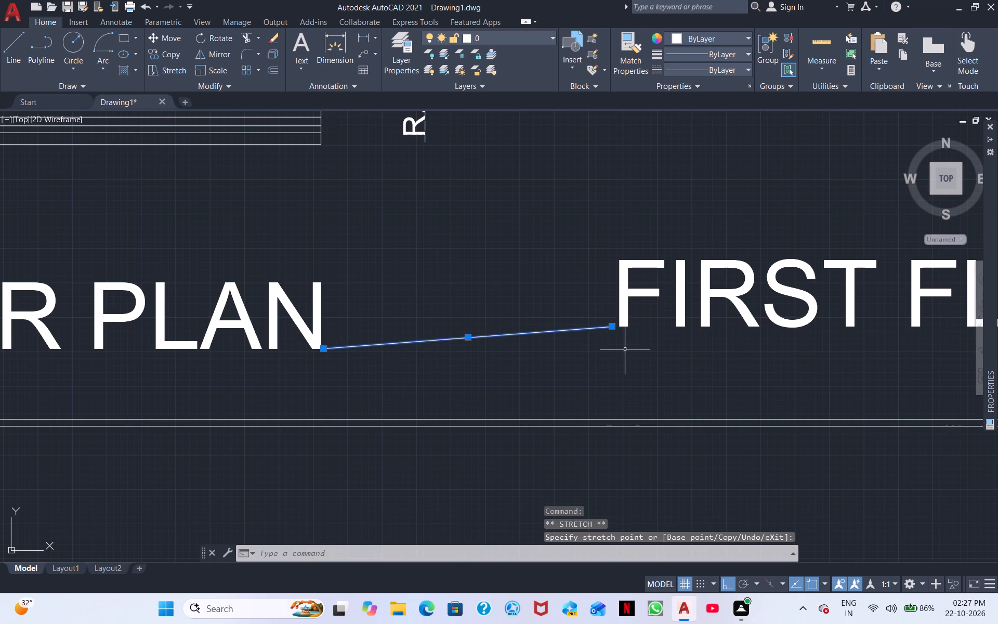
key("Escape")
Erase the sloping guide line between the two plan titles.
left_click_drag(538, 348, 533, 342)
left_click(490, 312)
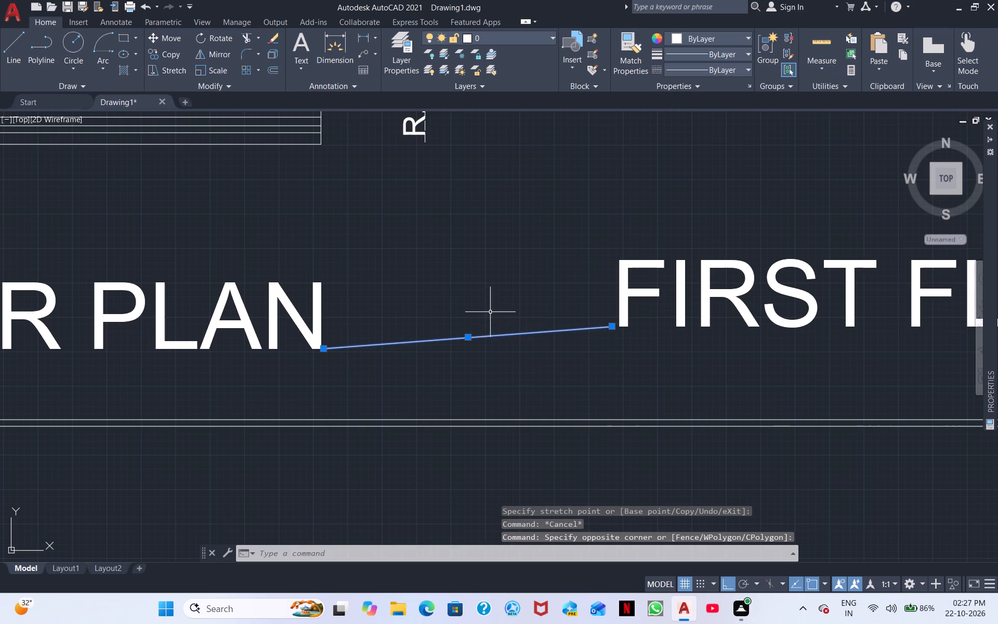
right_click(525, 365)
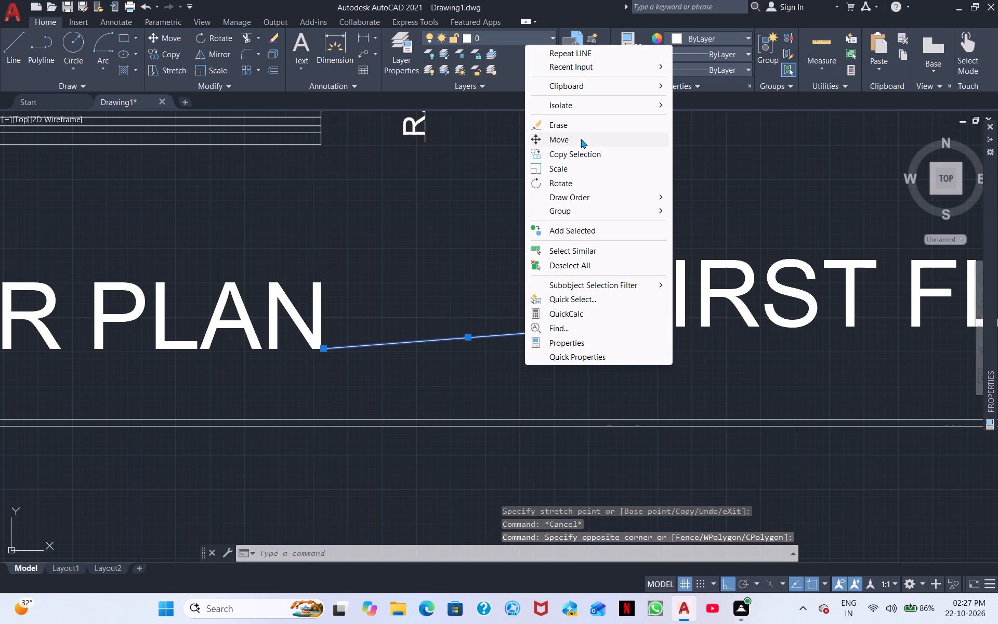
left_click(579, 125)
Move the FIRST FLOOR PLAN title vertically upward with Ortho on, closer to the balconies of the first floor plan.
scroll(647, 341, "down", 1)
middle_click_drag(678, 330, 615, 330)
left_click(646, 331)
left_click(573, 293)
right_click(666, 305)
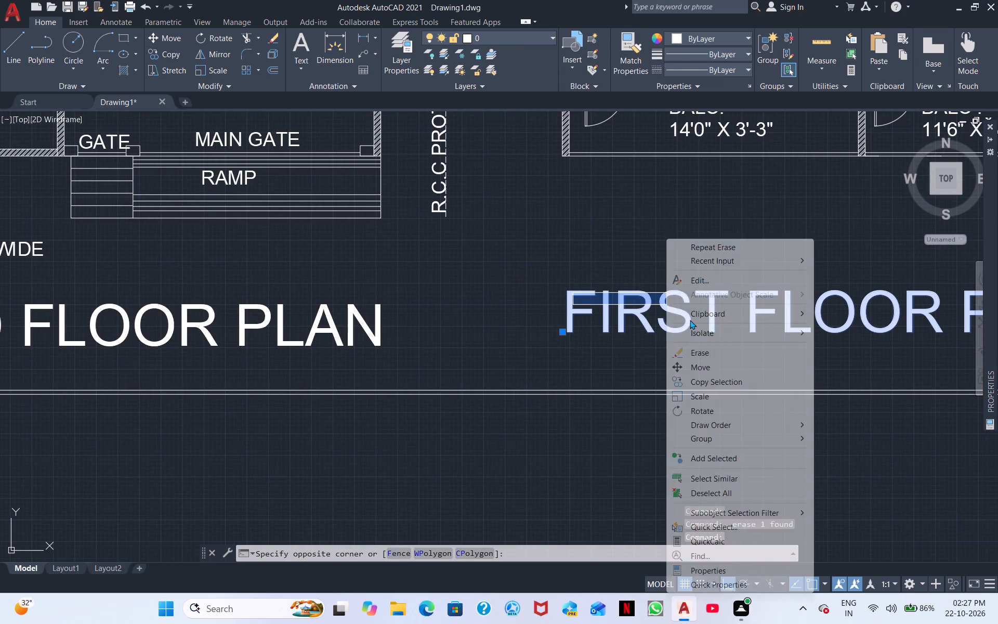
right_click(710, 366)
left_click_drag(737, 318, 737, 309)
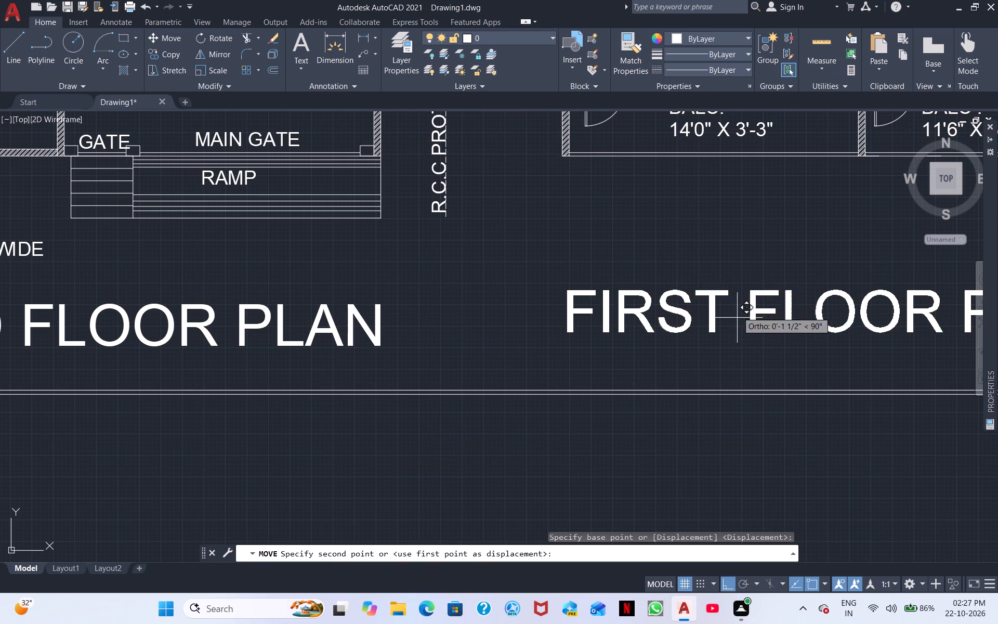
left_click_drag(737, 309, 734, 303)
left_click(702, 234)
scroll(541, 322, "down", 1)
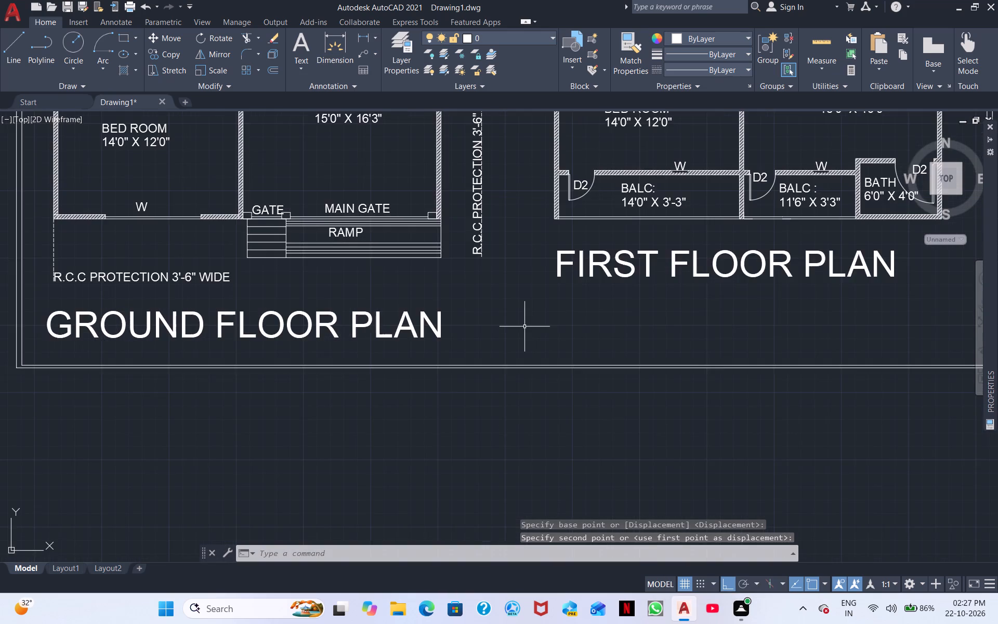
Draw a horizontal guide line from the base of the final N in GROUND FLOOR PLAN to beneath the FIRST FLOOR PLAN title.
middle_click_drag(524, 327, 575, 329)
left_click(15, 48)
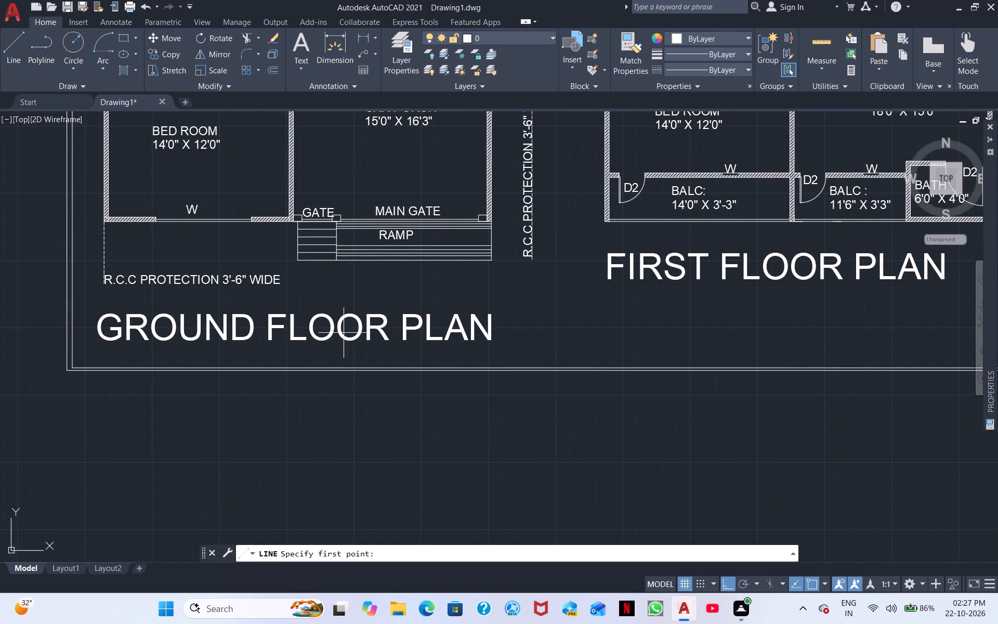
scroll(427, 354, "up", 2)
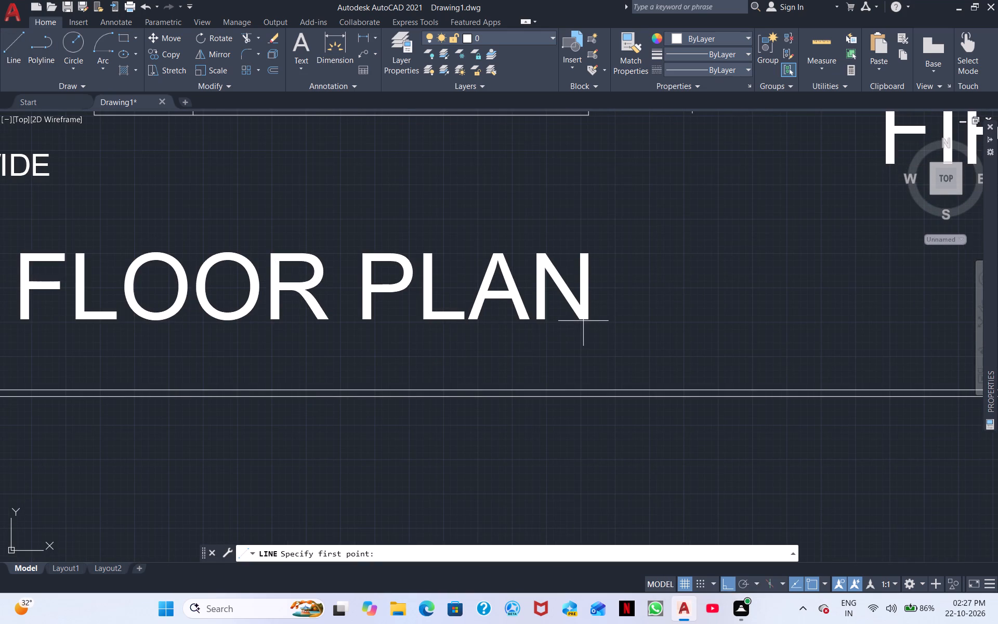
left_click(585, 319)
middle_click_drag(603, 334, 189, 352)
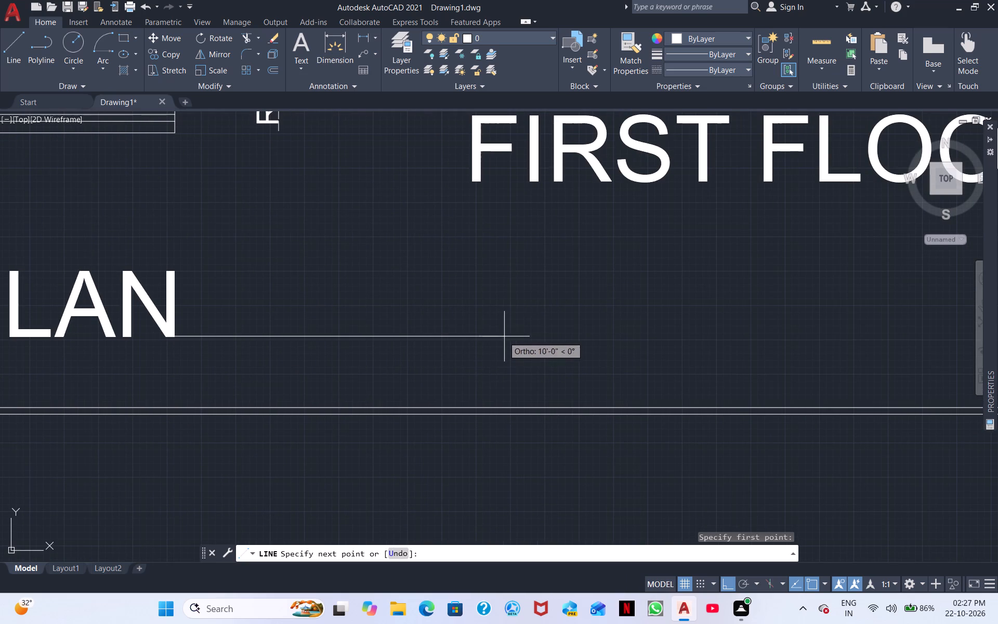
left_click(919, 332)
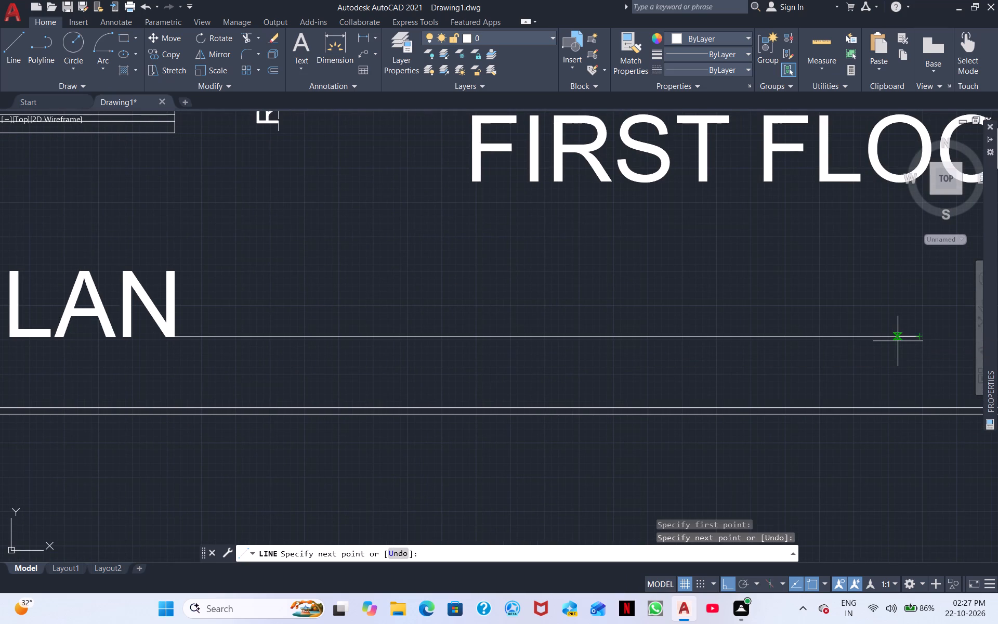
key("Escape")
Move the FIRST FLOOR PLAN title vertically down so its base sits on the horizontal guide line.
scroll(704, 307, "down", 2)
left_click(672, 289)
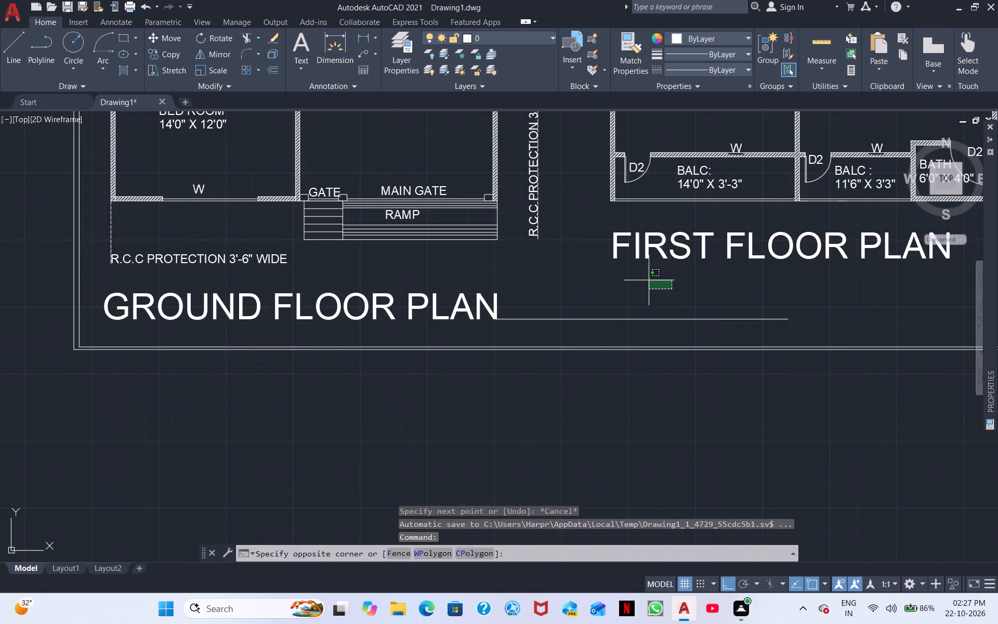
left_click_drag(588, 210, 591, 215)
right_click(603, 291)
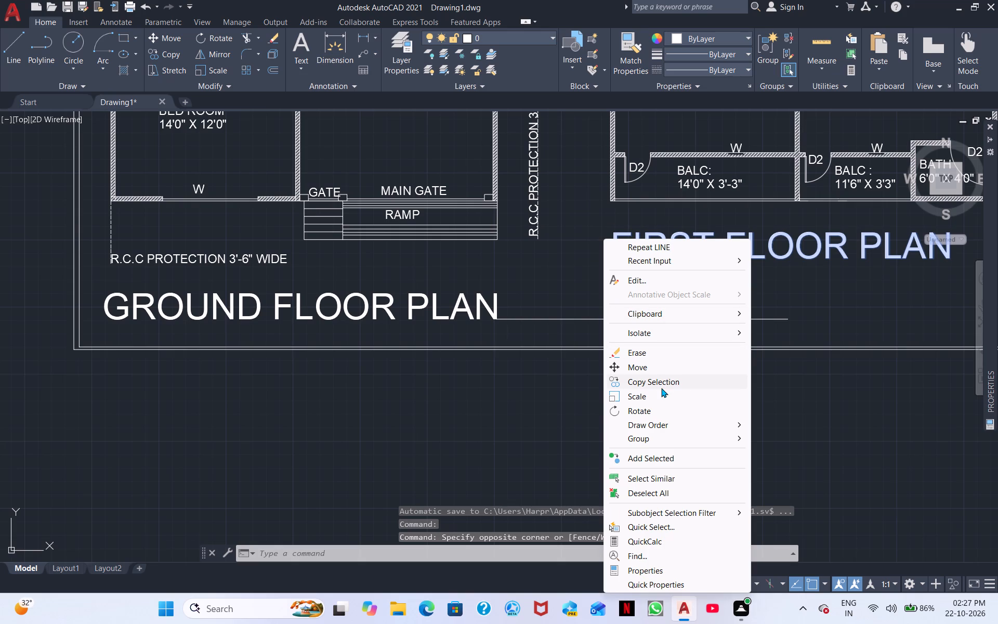
left_click(634, 370)
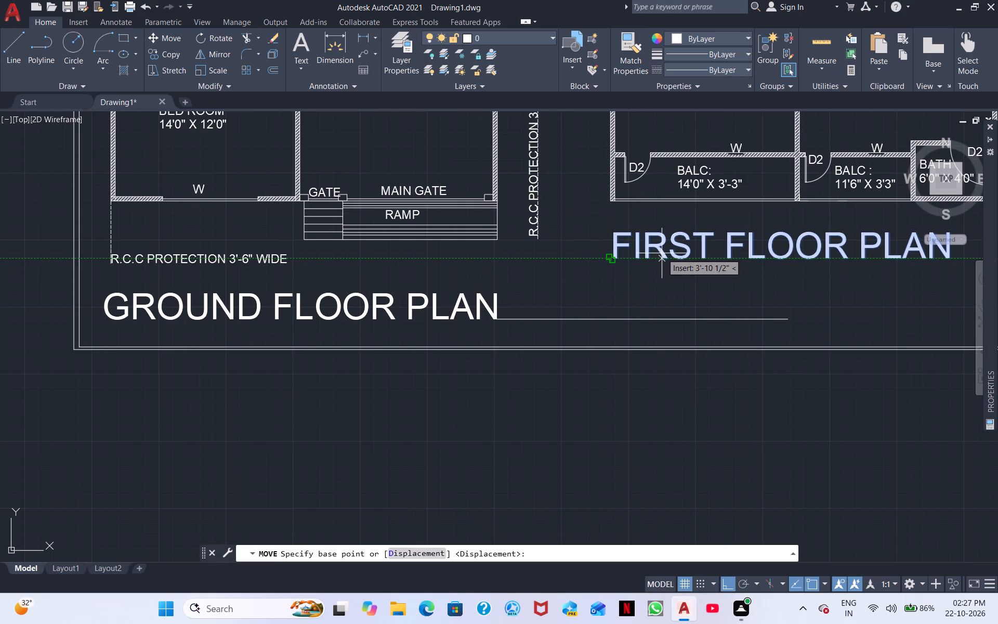
left_click(762, 253)
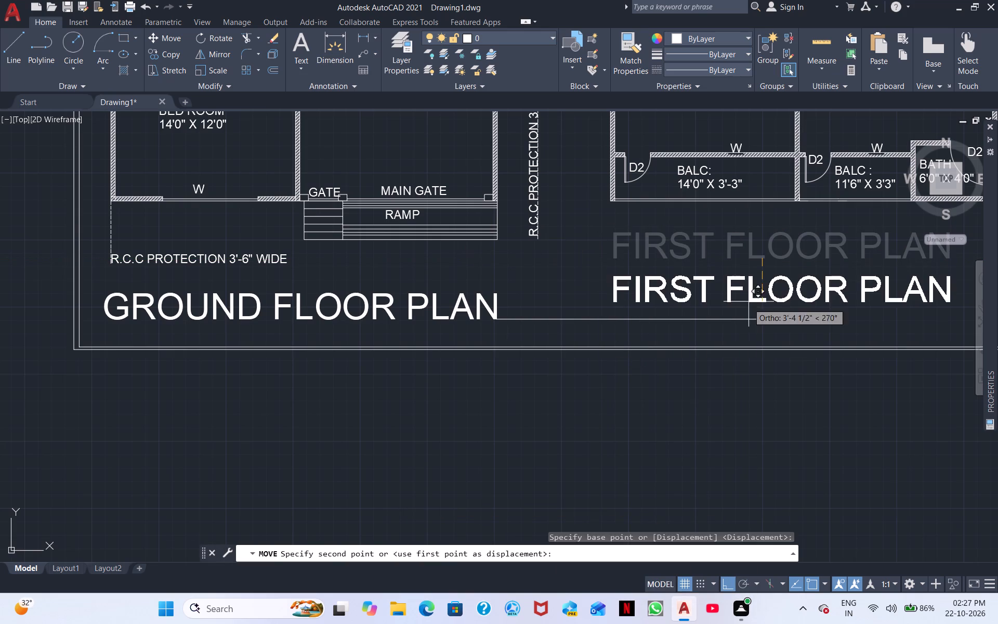
left_click(765, 316)
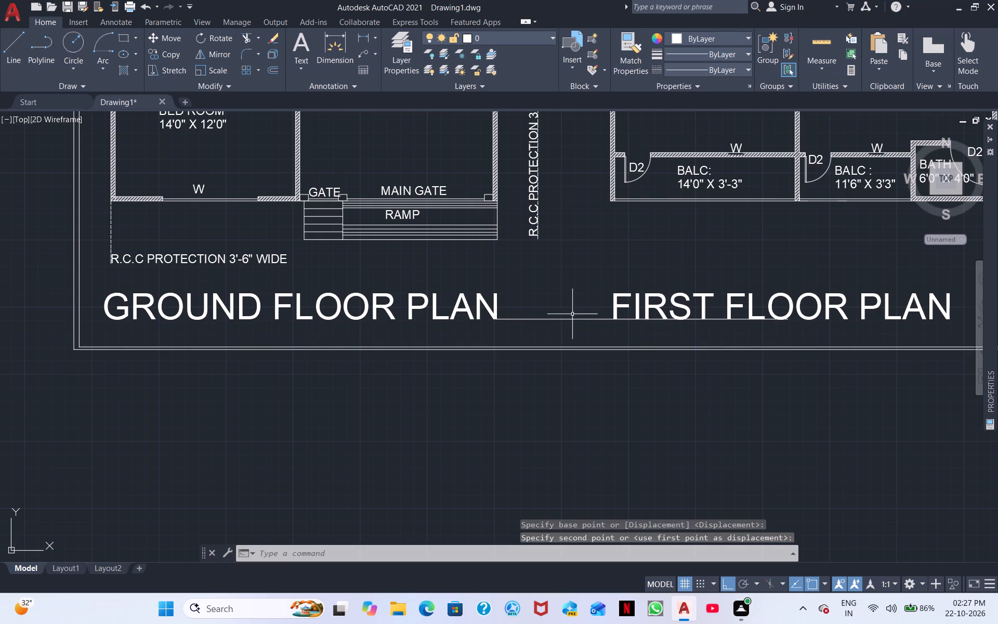
Move the FIRST FLOOR PLAN title horizontally to the right with Ortho on, so it sits centrally below the first floor plan.
scroll(572, 314, "down", 1)
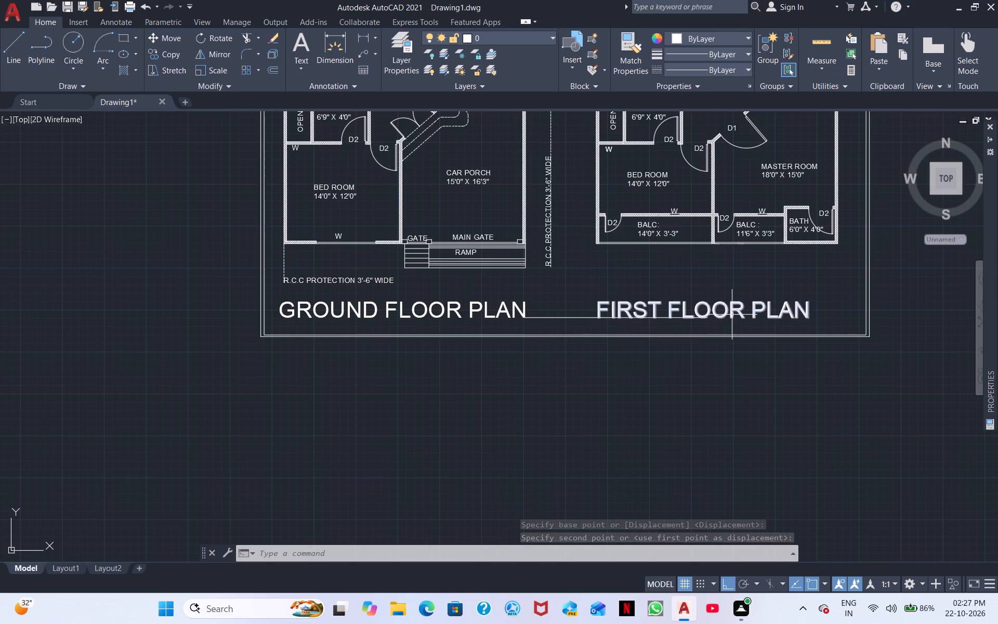
left_click(732, 315)
right_click(732, 314)
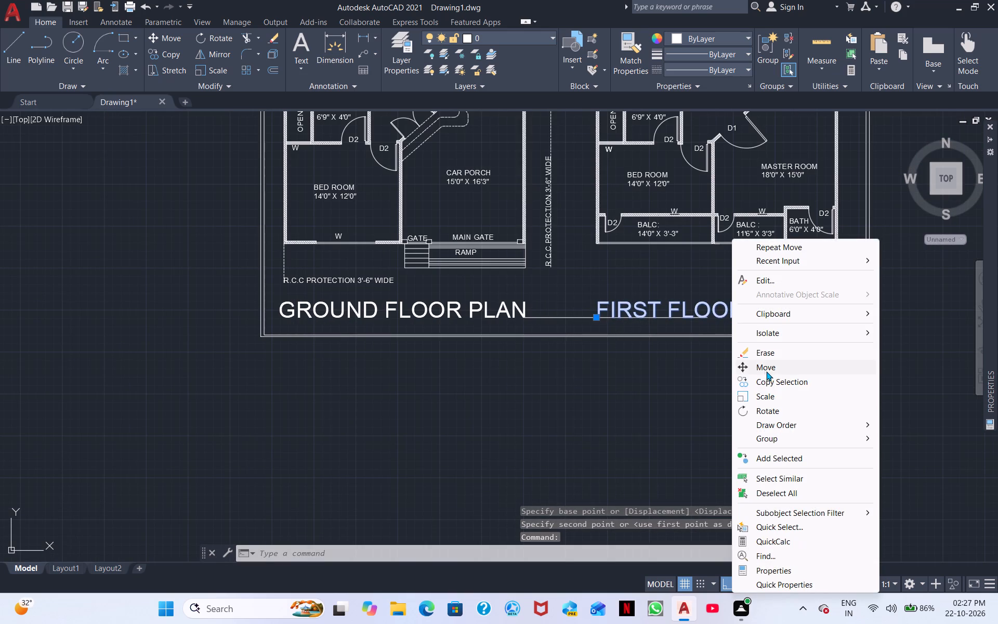
left_click(768, 366)
left_click(731, 311)
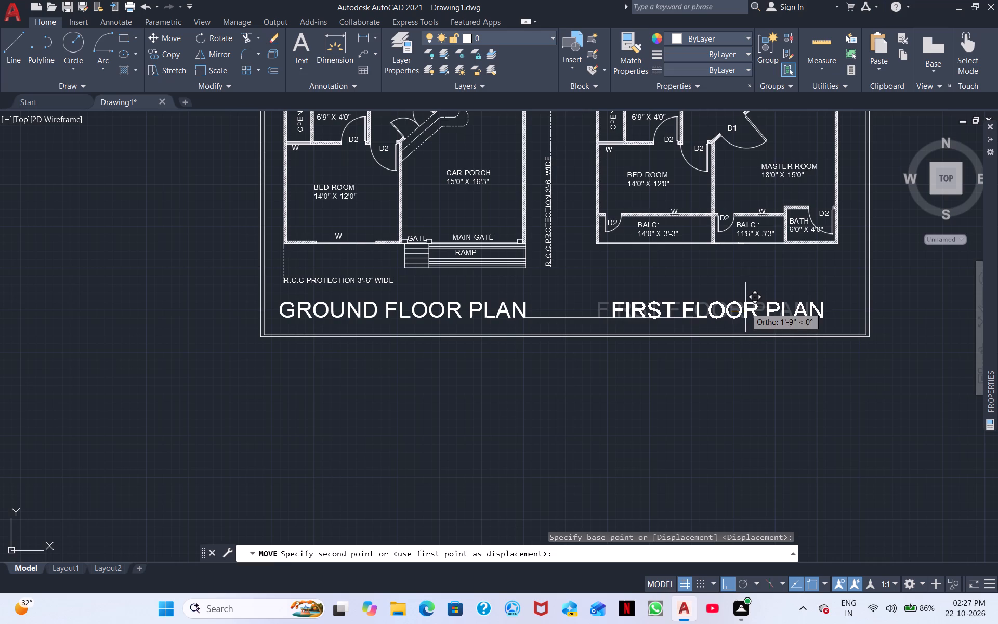
left_click(751, 304)
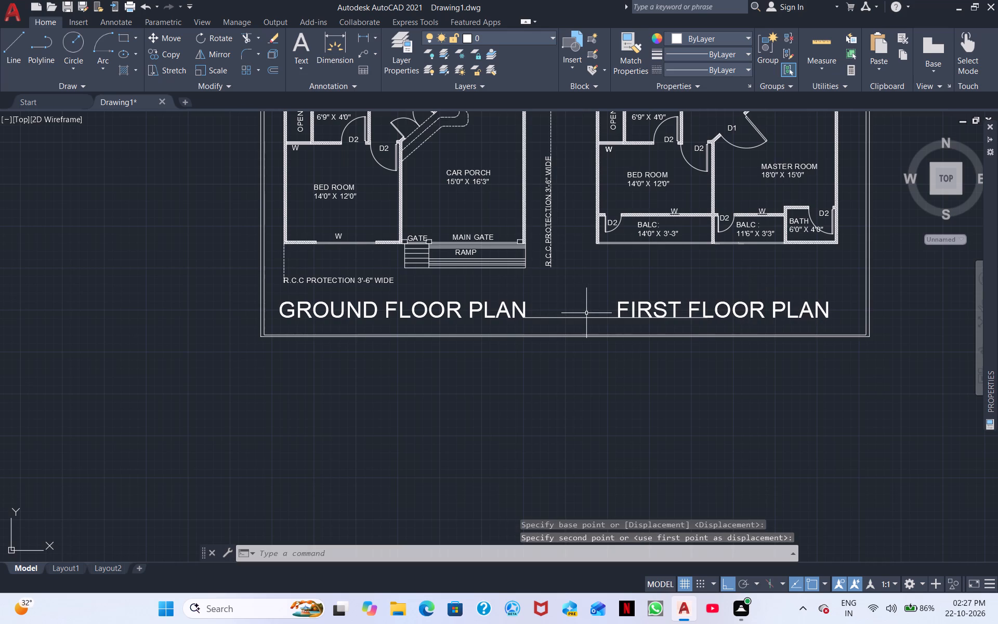
Erase the horizontal guide line running between the two plan titles.
left_click(585, 317)
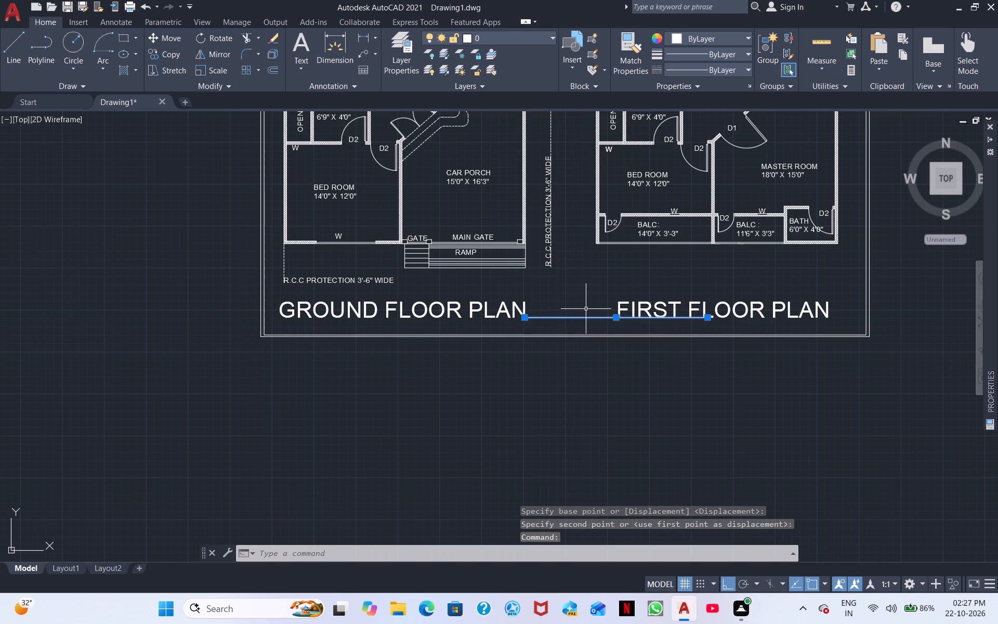
right_click(586, 309)
left_click(633, 355)
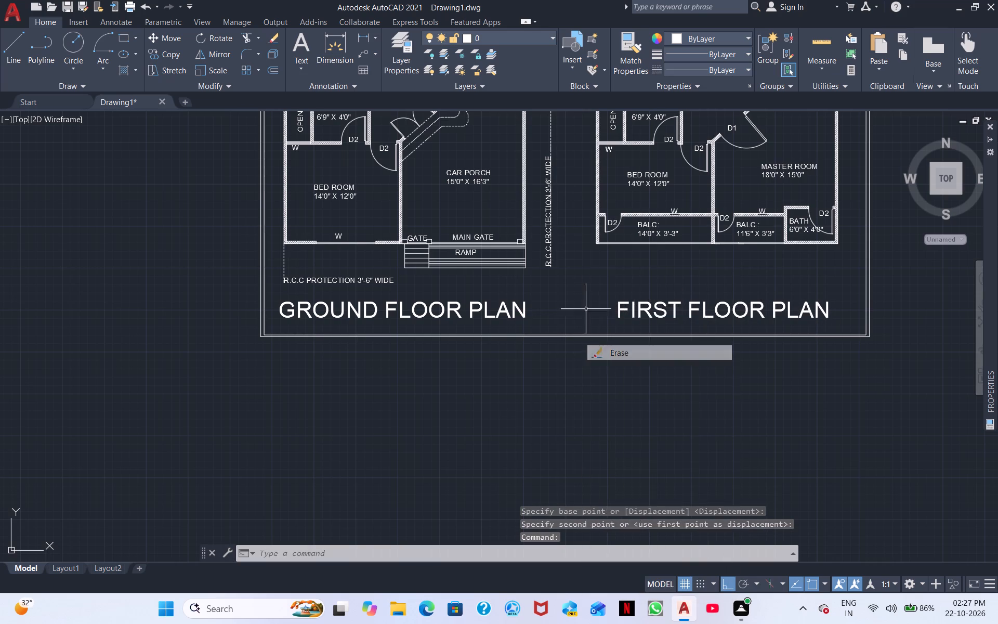
Examine the finished sheet, checking the title alignment, both floor plans and the surrounding double border.
scroll(593, 346, "down", 1)
middle_click_drag(596, 356, 593, 382)
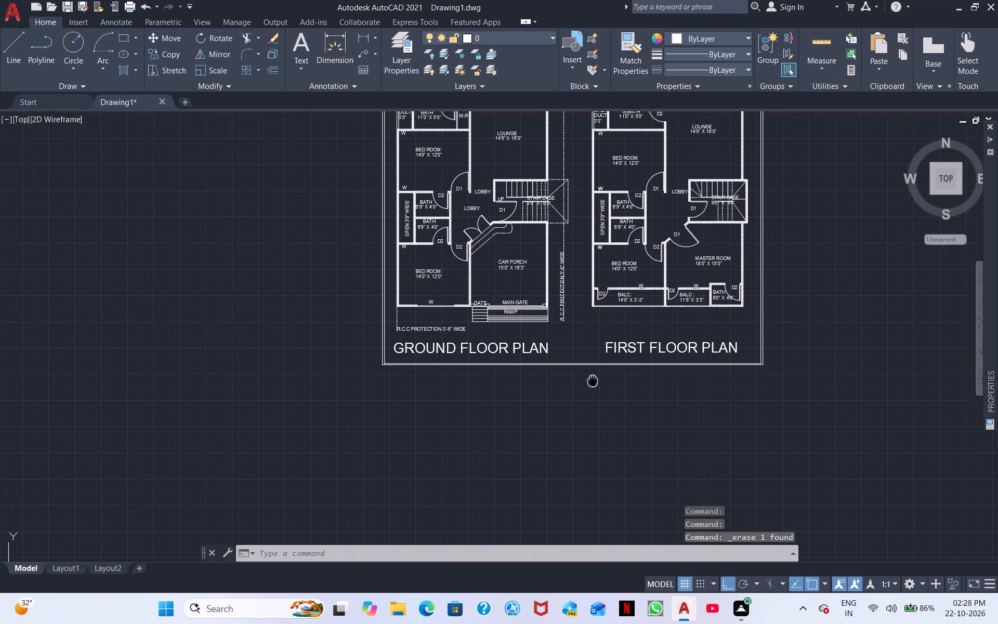
middle_click_drag(593, 382, 588, 396)
scroll(560, 347, "down", 1)
middle_click_drag(567, 343, 561, 364)
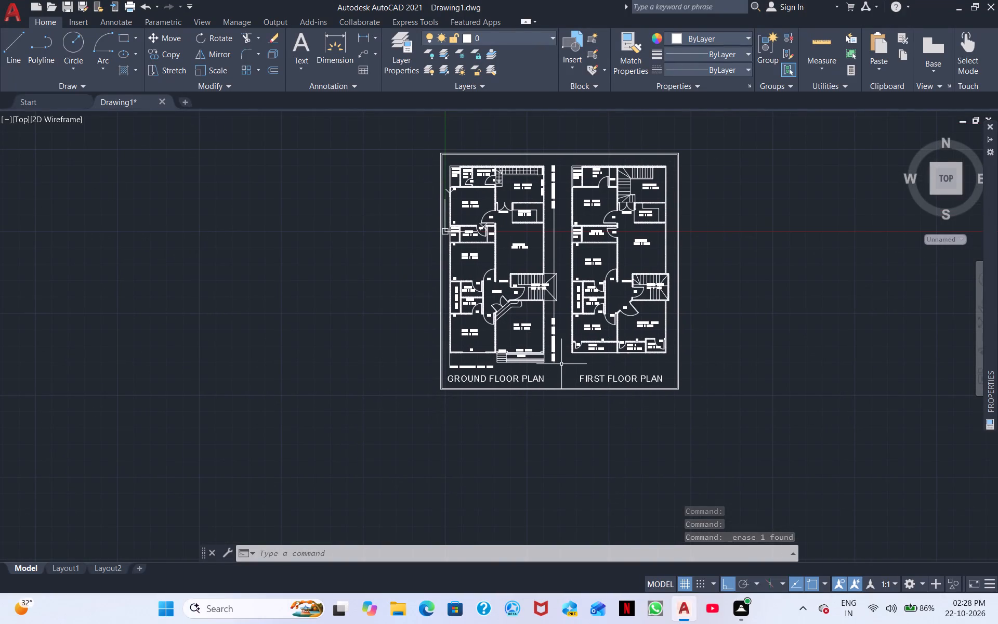
scroll(552, 370, "up", 3)
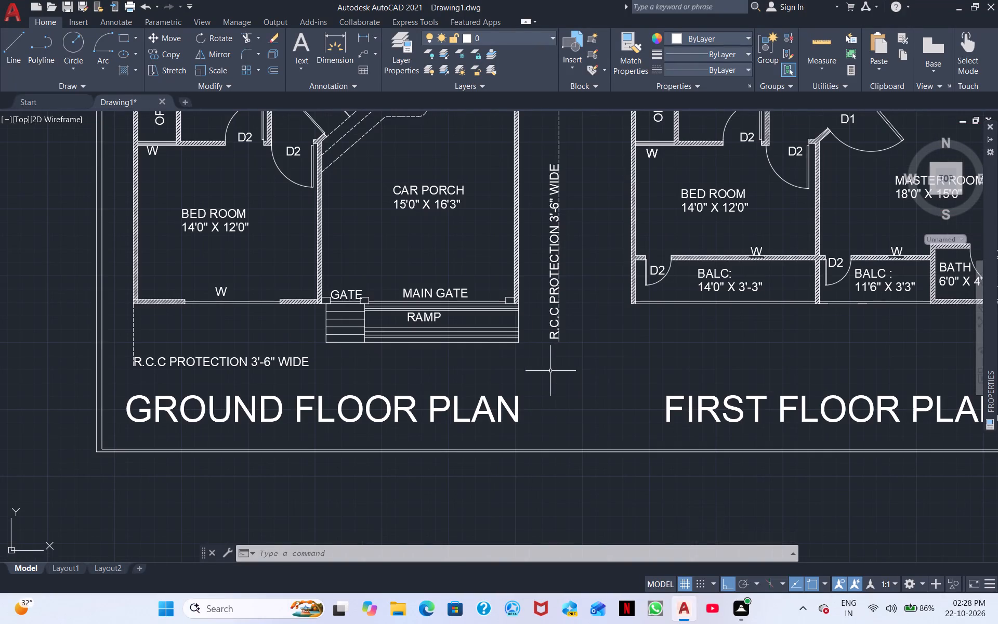
middle_click_drag(592, 298, 327, 367)
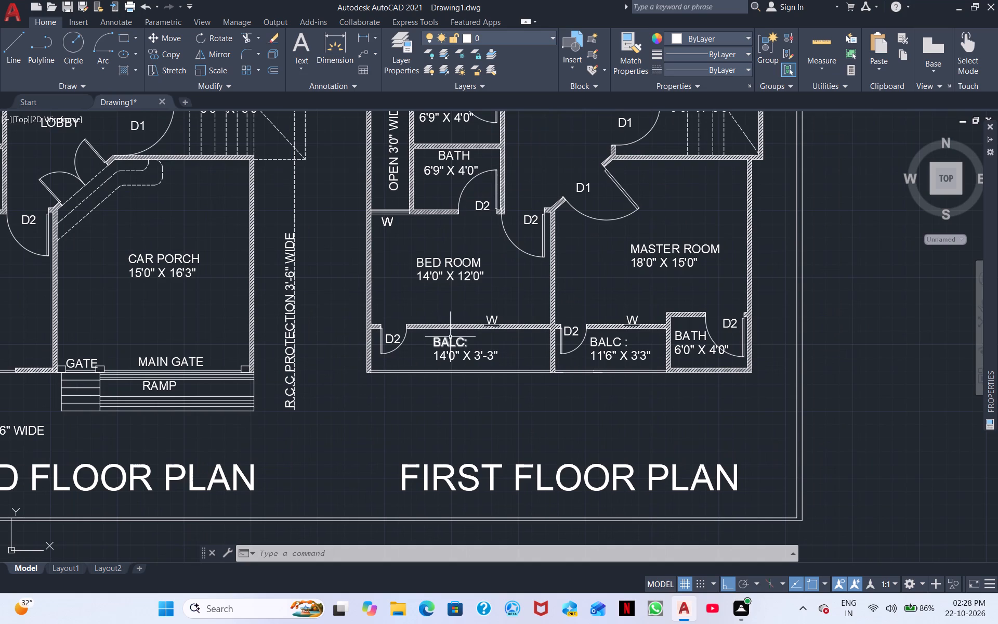
middle_click_drag(528, 383, 484, 442)
scroll(565, 379, "down", 1)
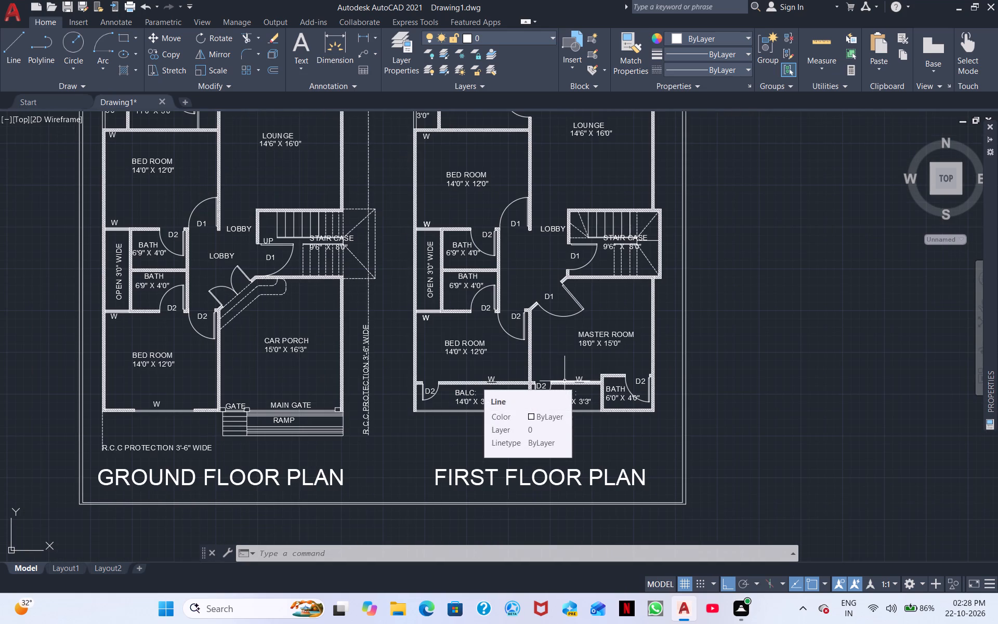
scroll(564, 381, "up", 1)
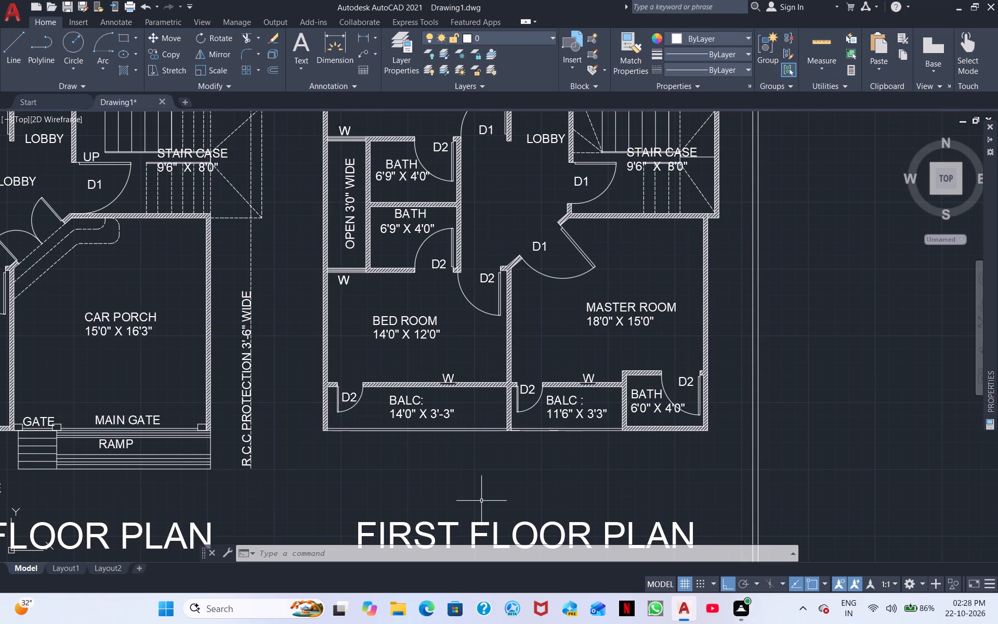
scroll(466, 404, "down", 2)
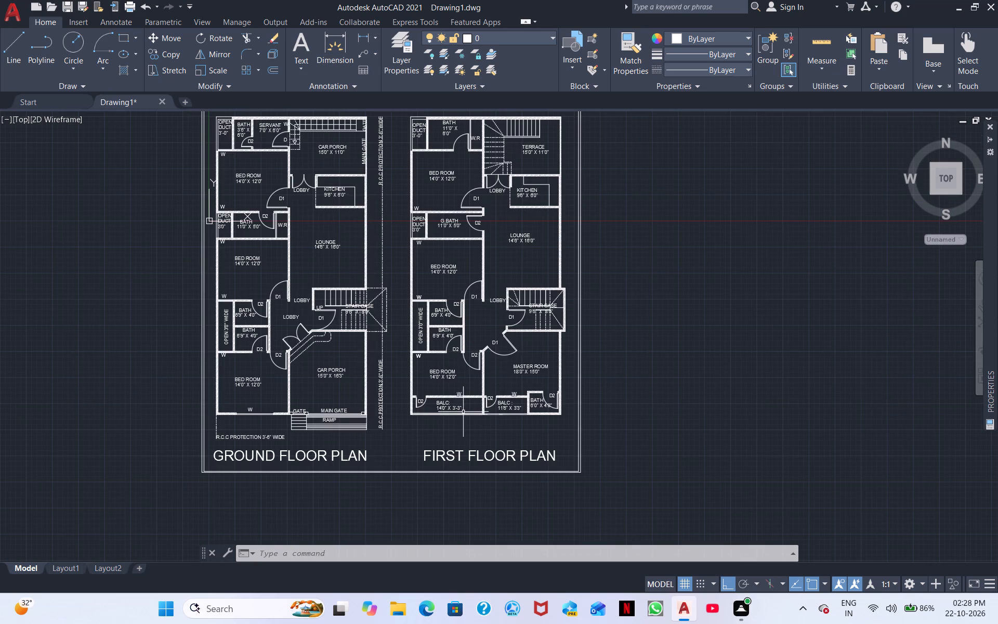
scroll(463, 413, "down", 1)
middle_click_drag(463, 413, 569, 374)
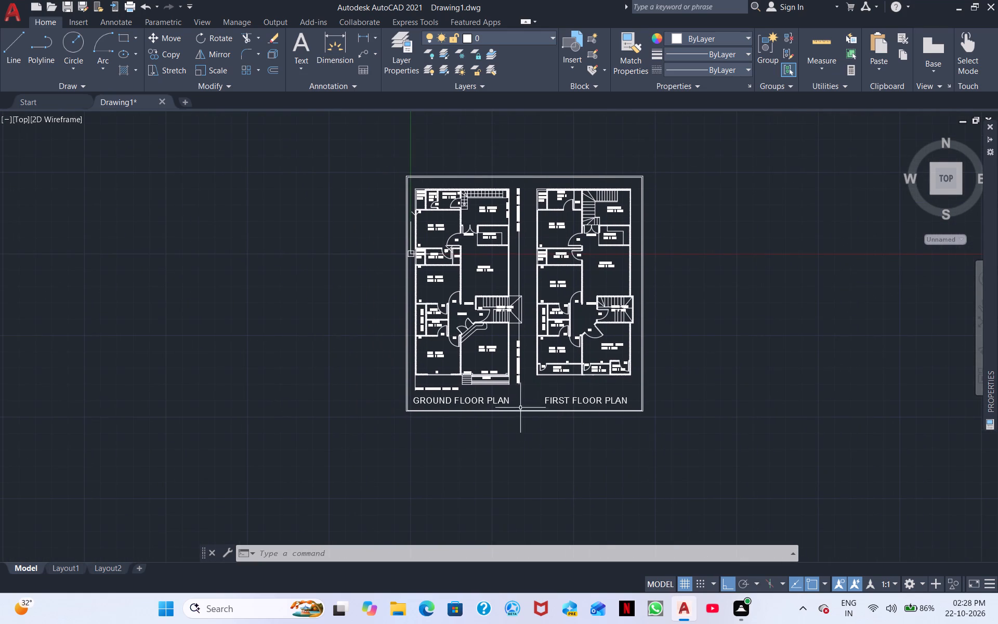
Save the drawing as DUPLEX HOUSE PLAN in the Documents folder, in AutoCAD 2018 Drawing format.
left_click(699, 446)
left_click(275, 153)
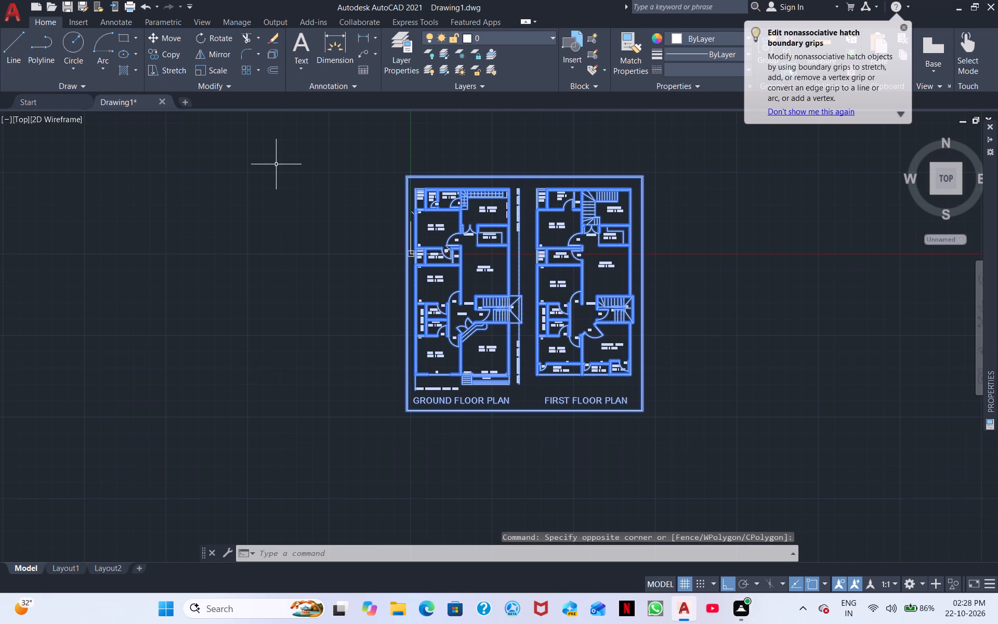
key("ctrl+s")
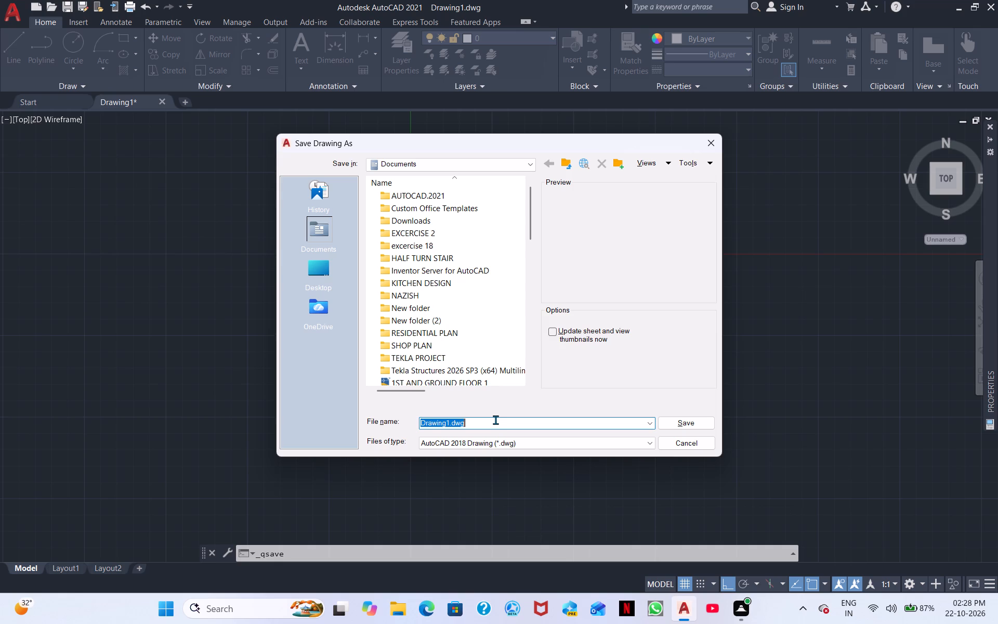
key("d")
key("u")
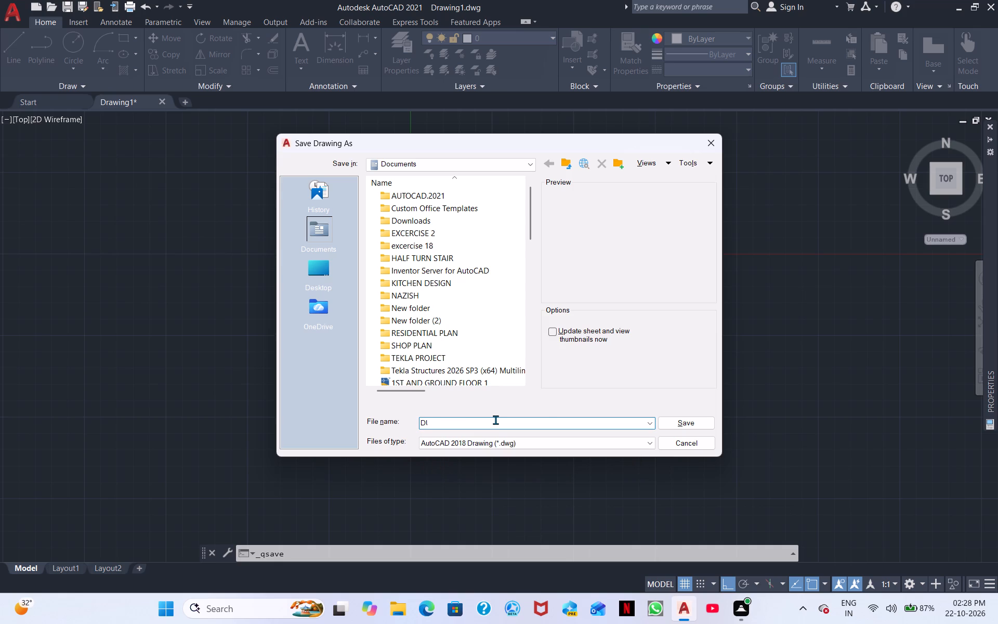
type("PLEX")
key("space")
type("HOUSE")
key("space")
type("PLAN")
left_click(671, 426)
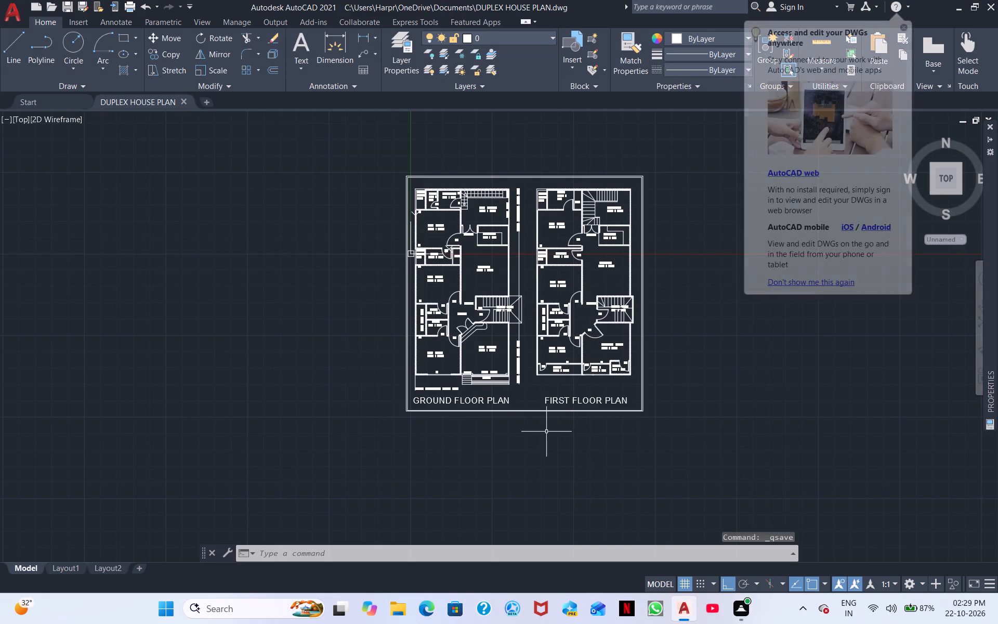
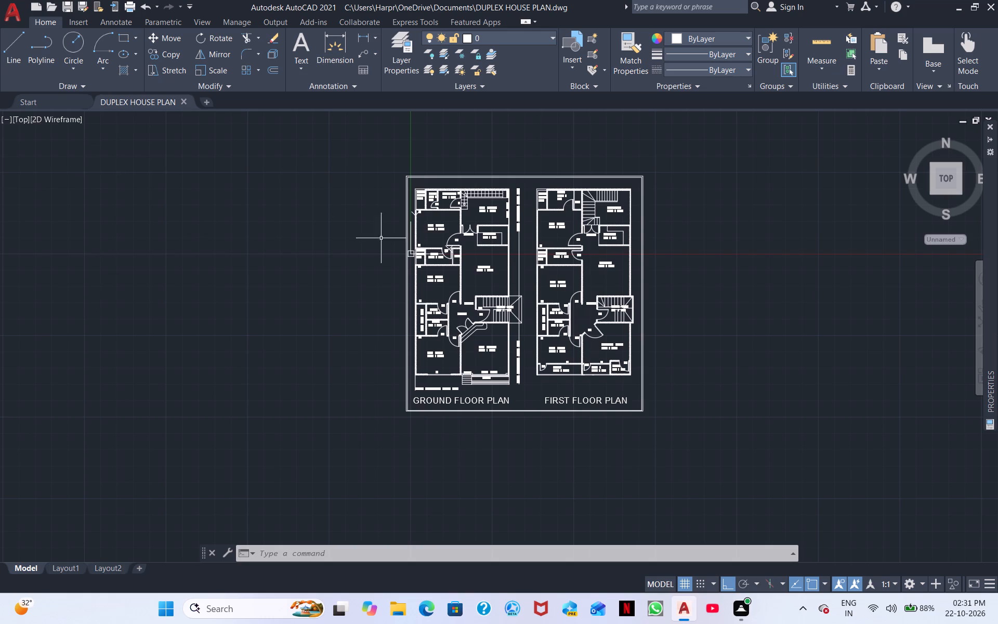
Open the program options and apply the existing Open and Save settings.
left_click(339, 549)
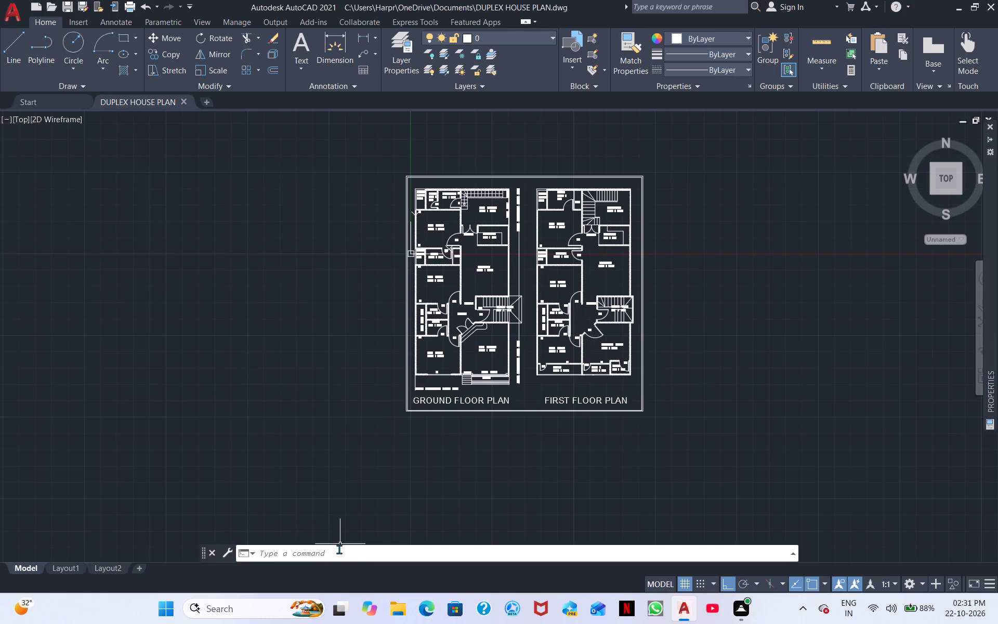
type("OP")
key("space")
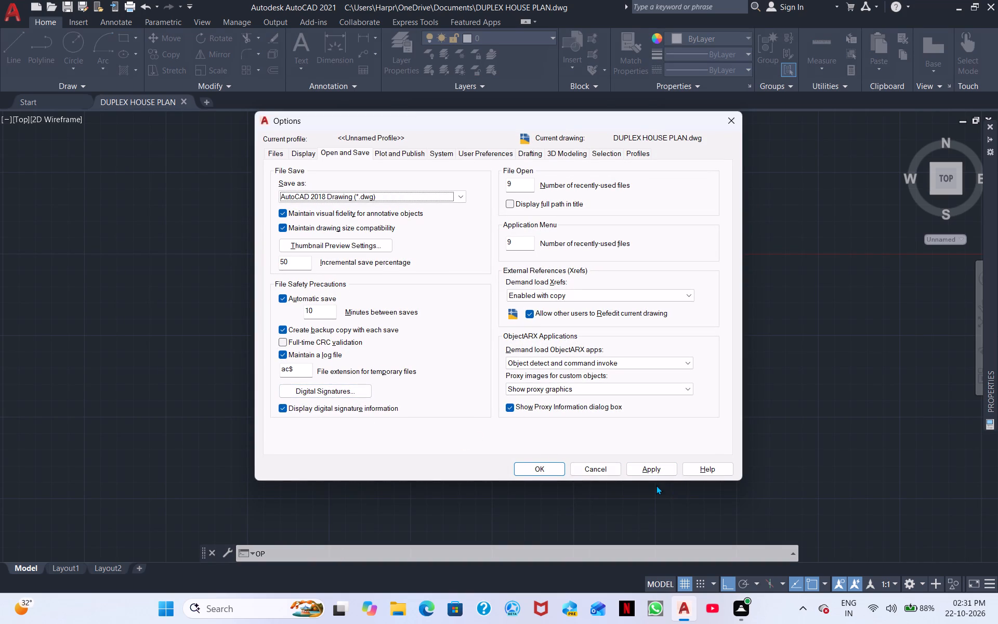
left_click(645, 472)
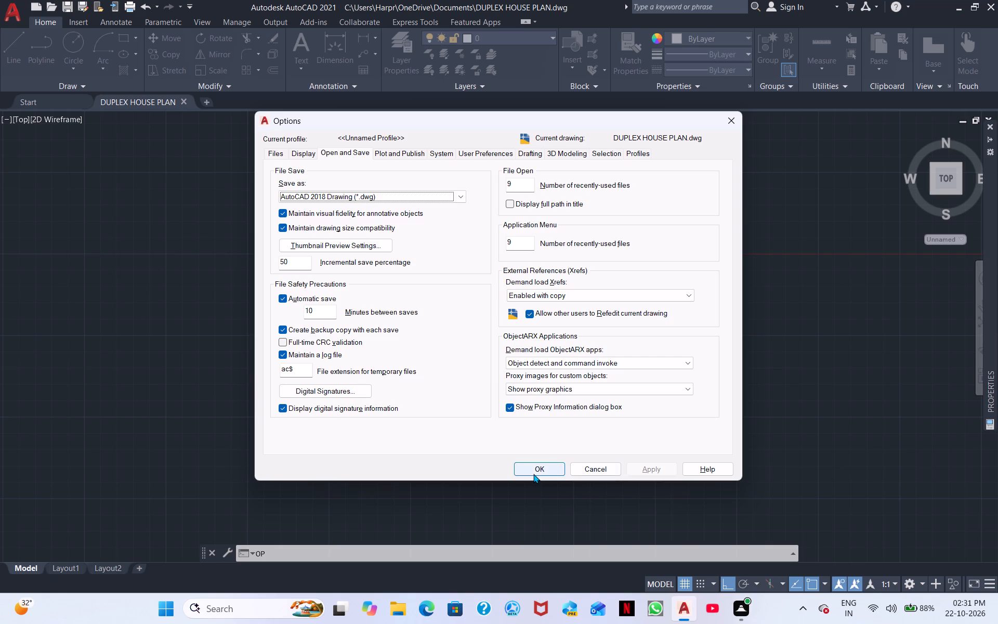
left_click(533, 474)
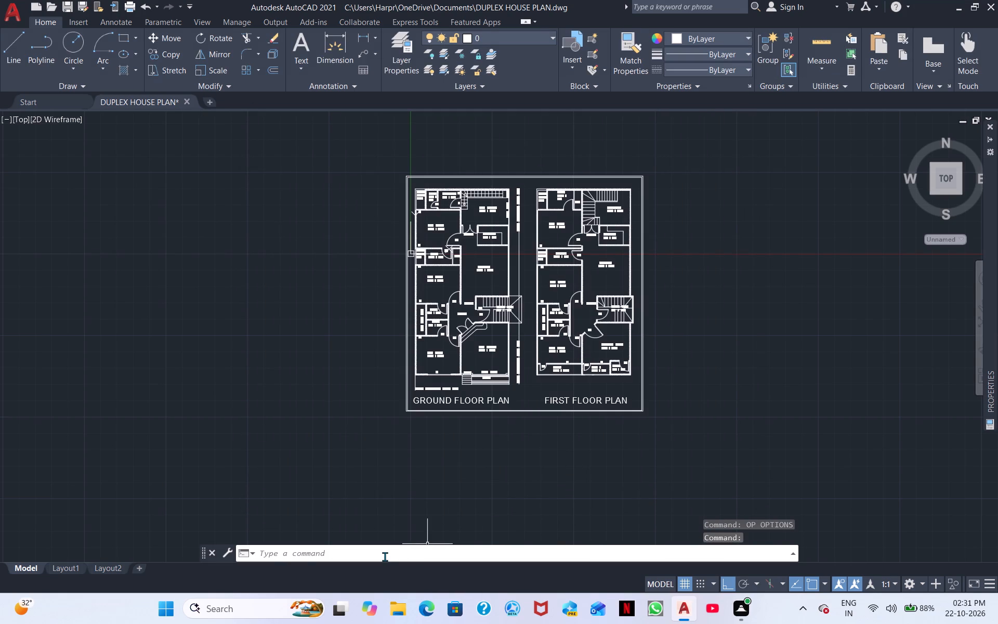
Examine the ground floor and first floor plans, including their rooms, labels and surrounding border.
left_click(369, 550)
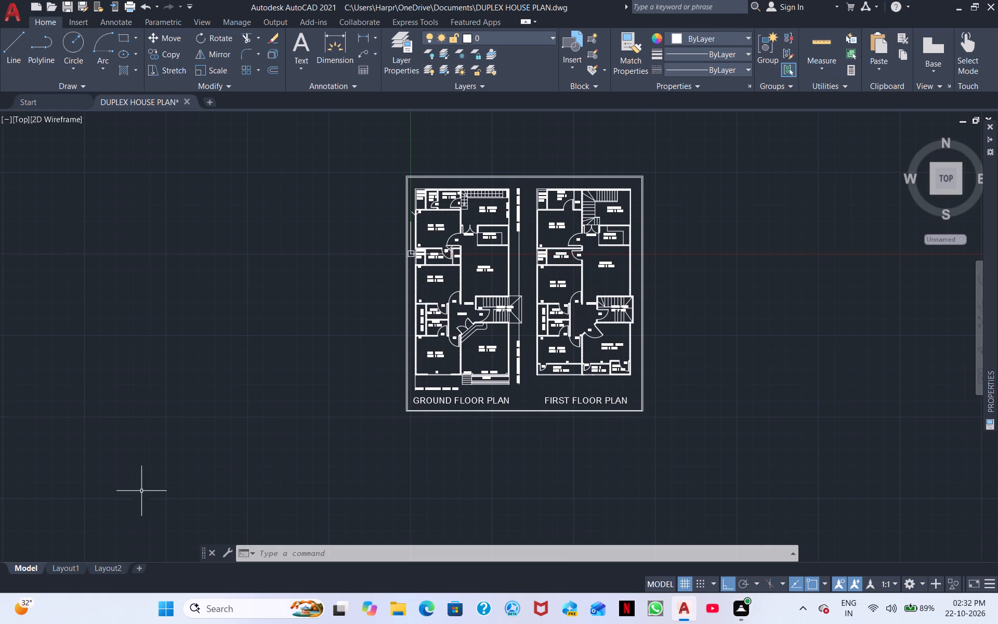
middle_click_drag(516, 393, 453, 491)
scroll(429, 450, "up", 2)
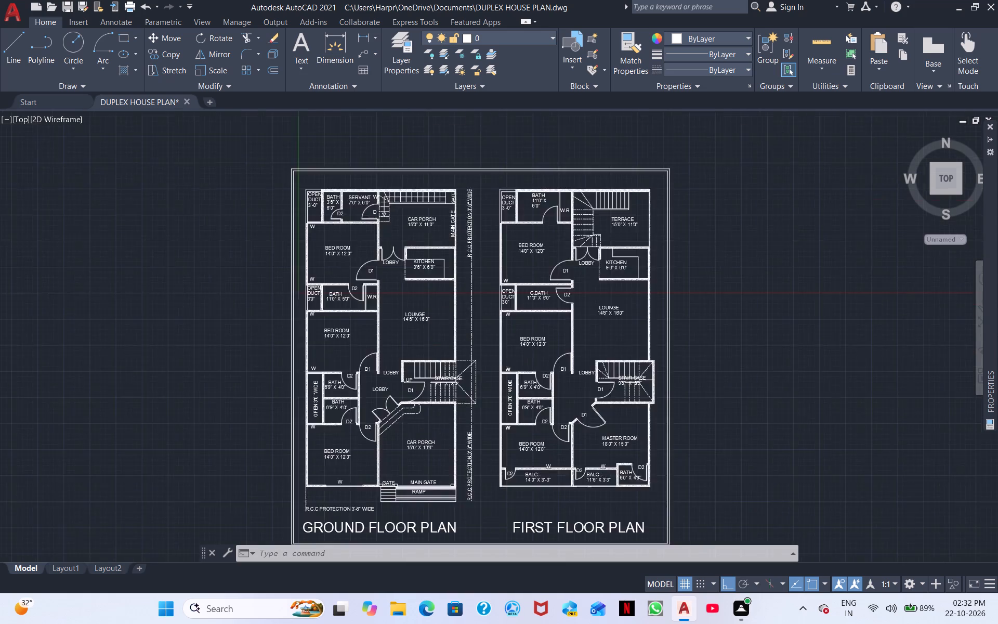
middle_click_drag(451, 438, 429, 398)
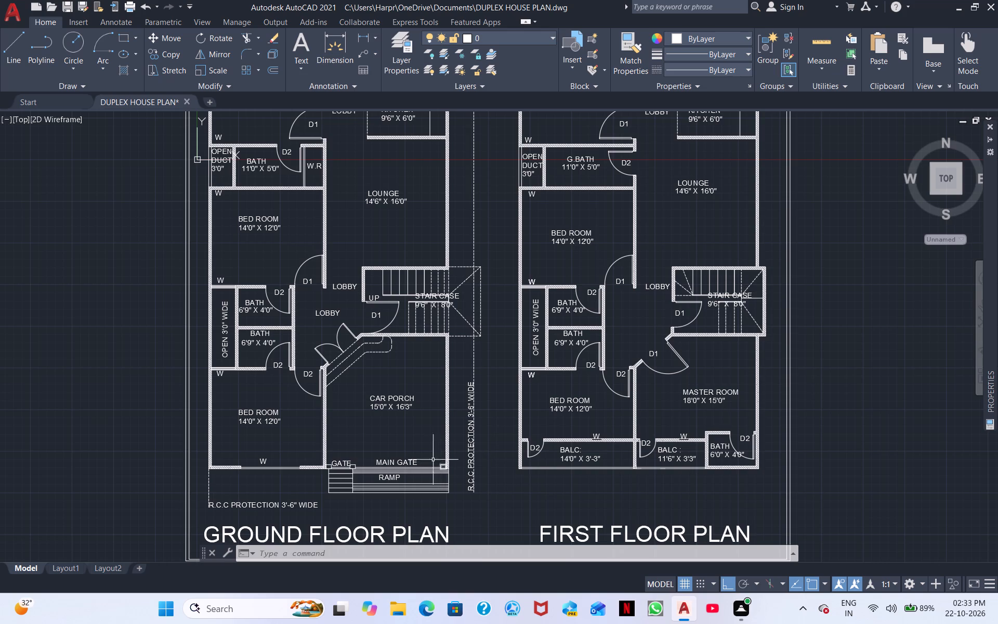
middle_click_drag(419, 434, 409, 469)
scroll(409, 469, "down", 2)
middle_click_drag(415, 450, 412, 445)
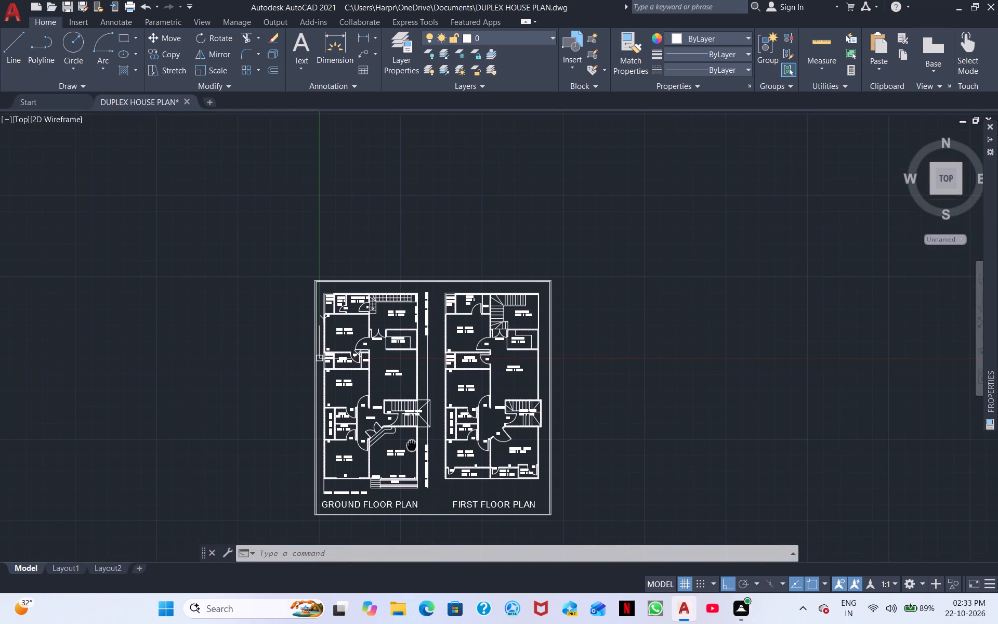
middle_click_drag(412, 445, 410, 444)
left_click(319, 560)
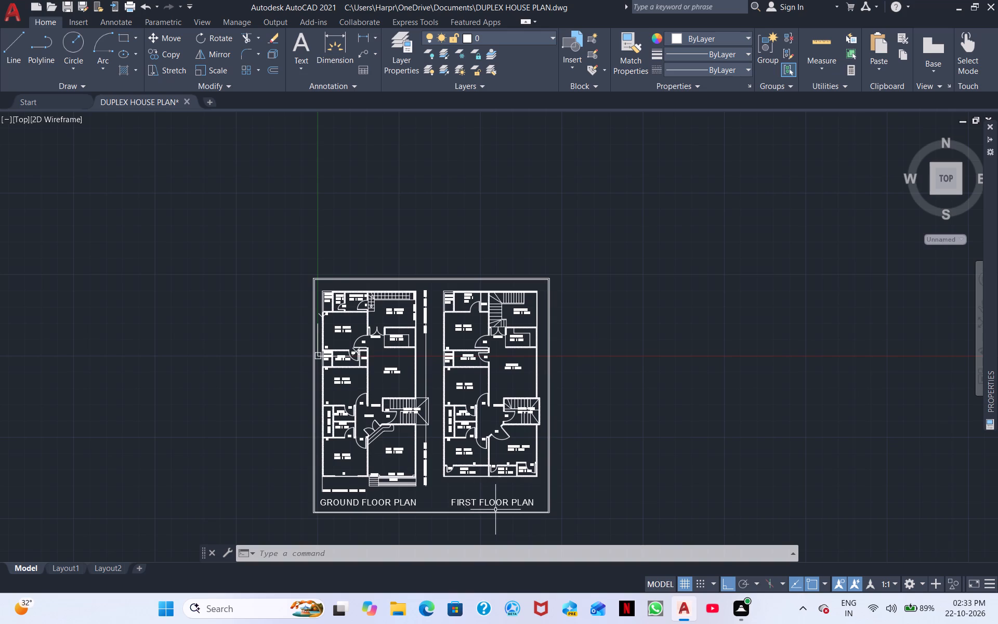
scroll(434, 467, "up", 1)
scroll(475, 467, "up", 1)
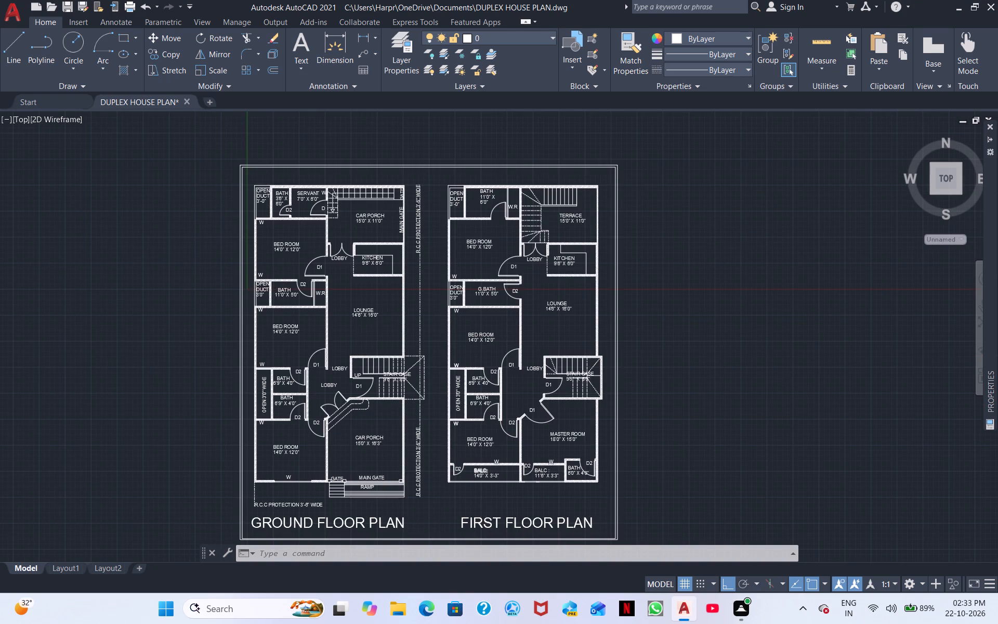
middle_click_drag(475, 467, 500, 499)
scroll(500, 497, "down", 1)
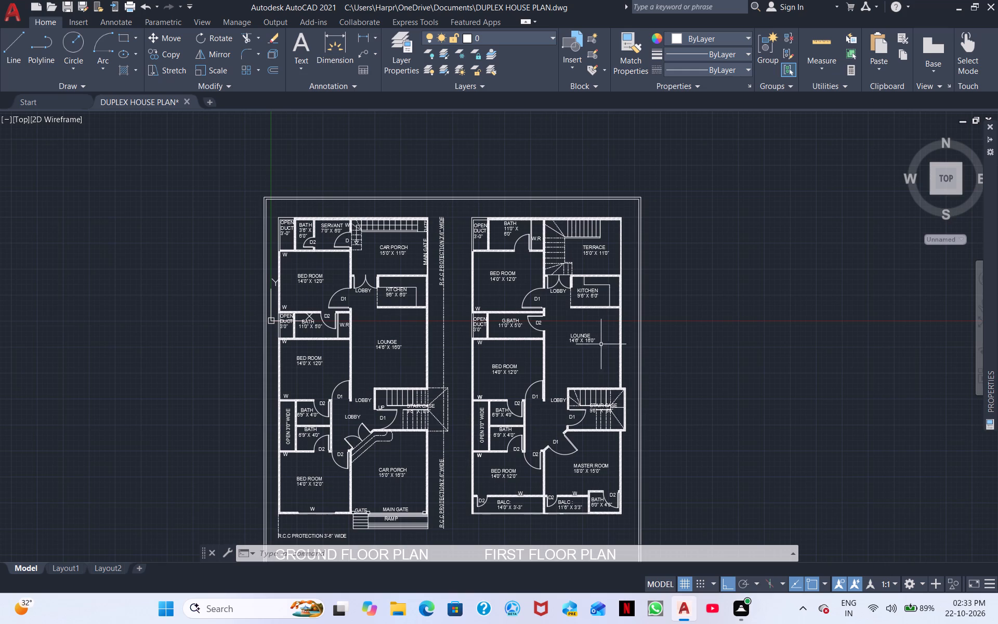
middle_click_drag(597, 315, 604, 288)
middle_click_drag(663, 407, 640, 310)
middle_click_drag(661, 435, 692, 483)
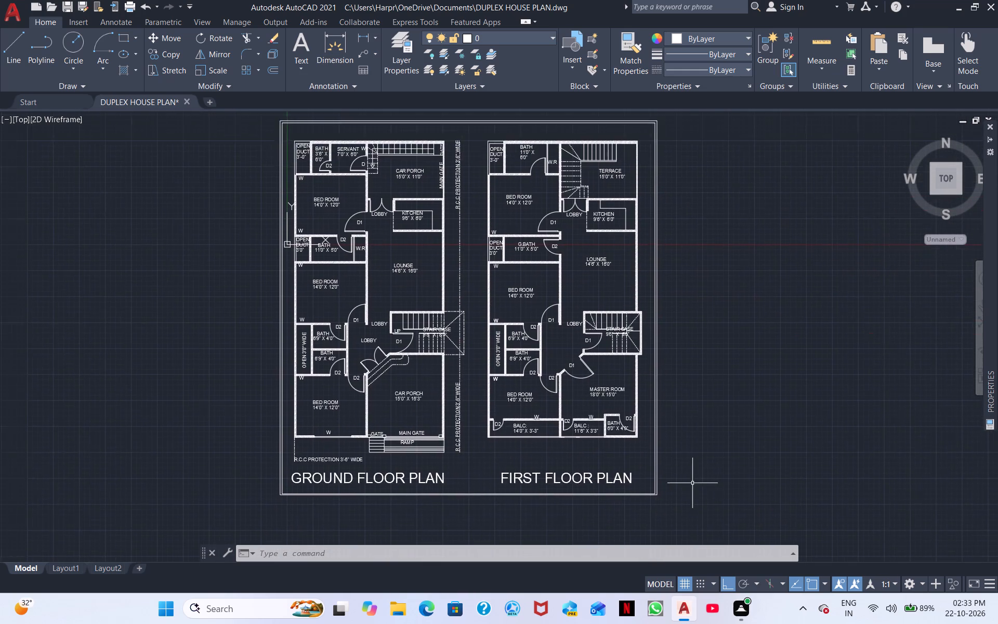
scroll(692, 483, "down", 1)
Select both floor plans, start a plot with the <Previous plot> page setup, and define the plot window around the whole bordered sheet.
left_click(698, 508)
left_click(375, 227)
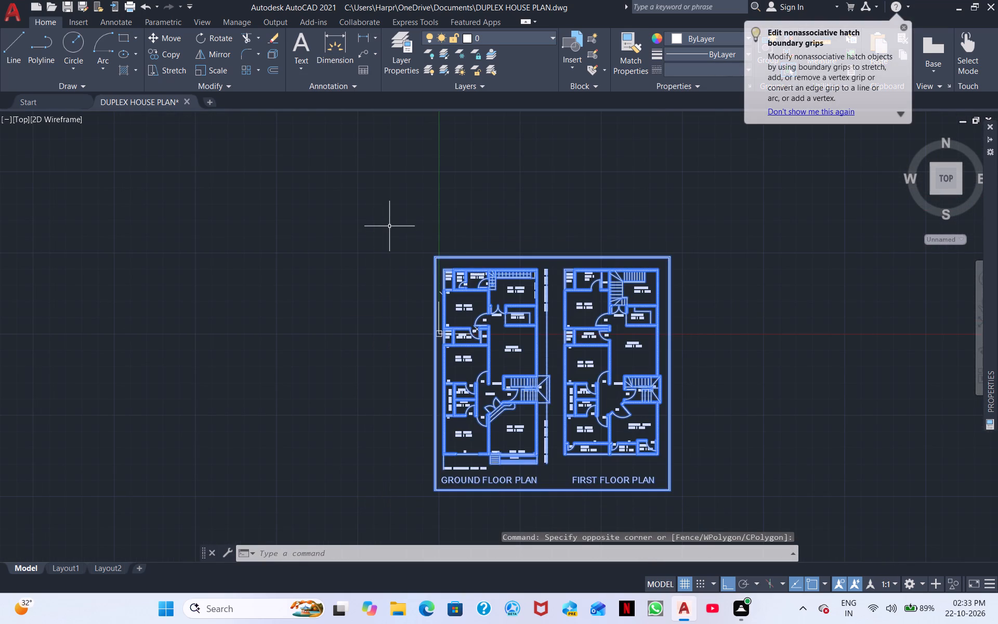
key("ctrl+p")
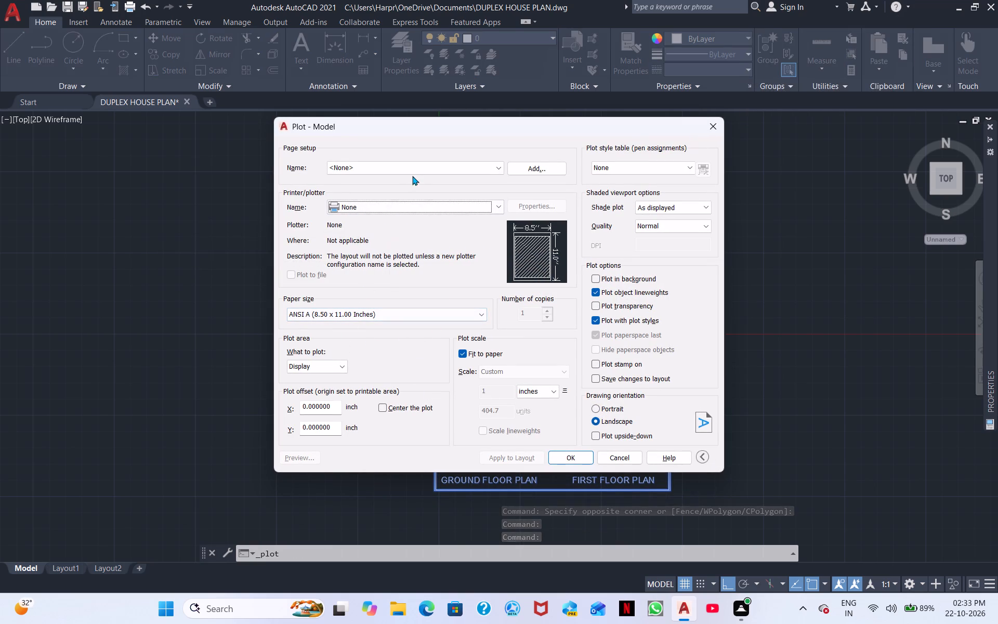
left_click(423, 167)
left_click(419, 188)
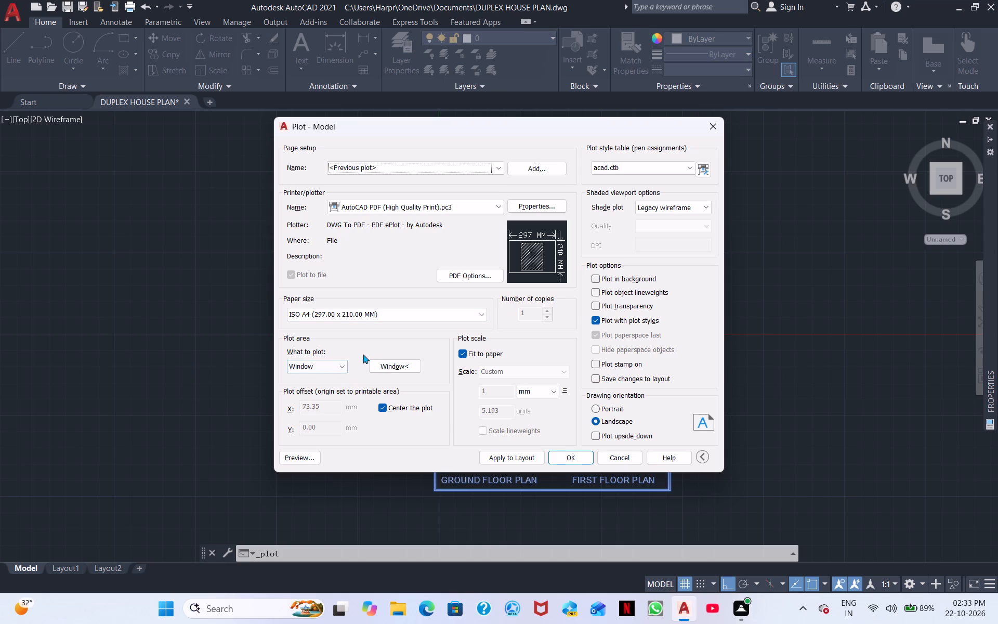
left_click(385, 363)
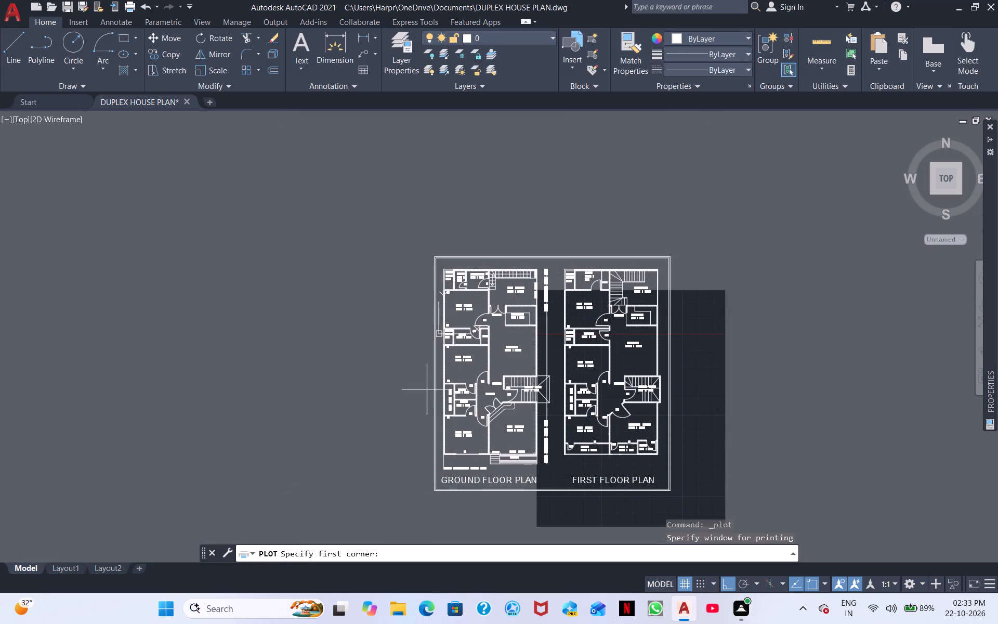
left_click(701, 495)
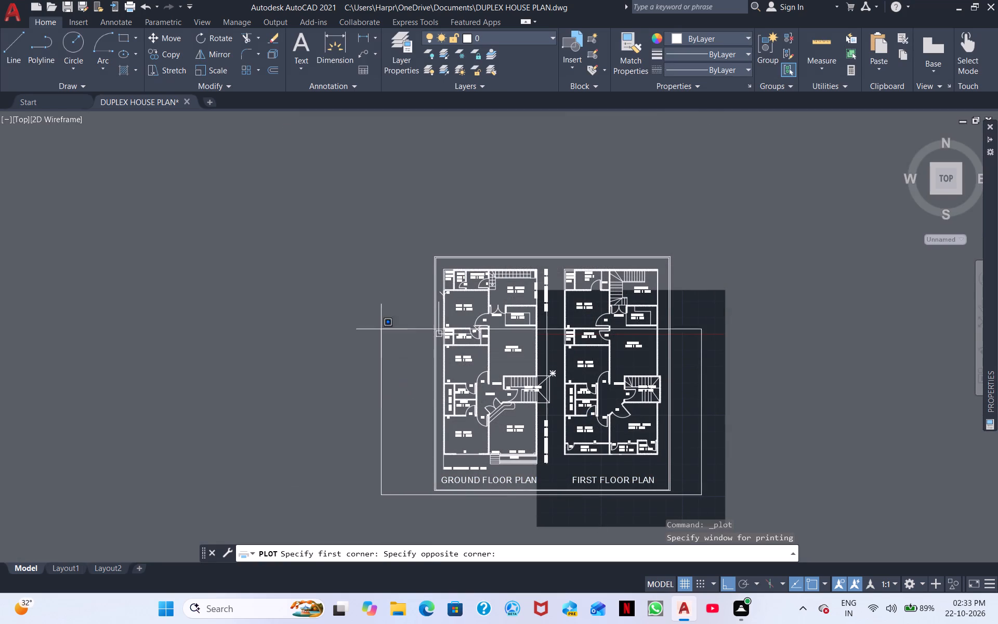
double_click(398, 229)
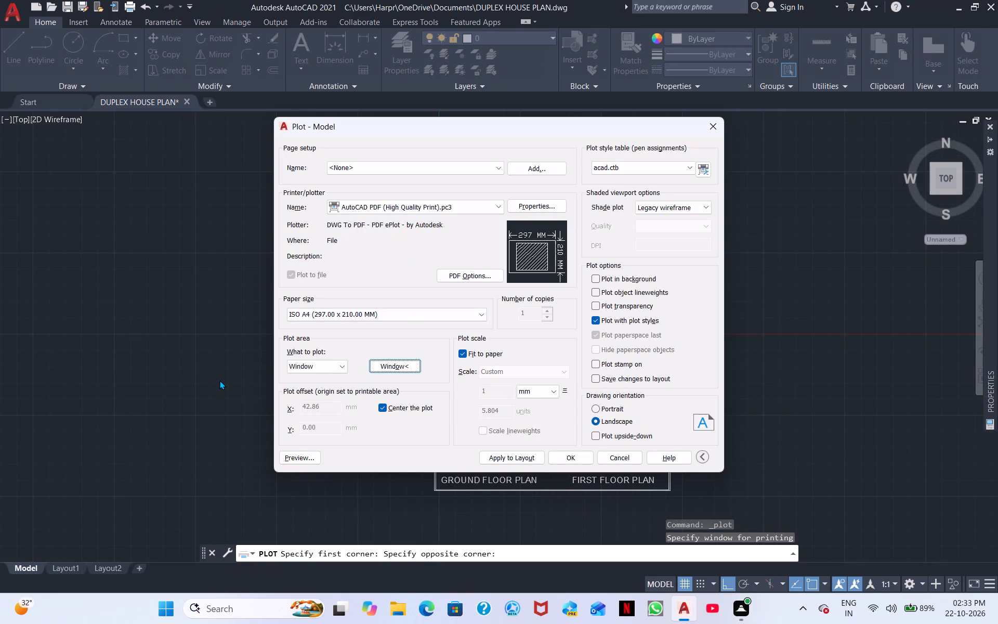
Preview the plot and inspect both floor plans on the sheet, returning to the plot settings when done.
left_click(299, 457)
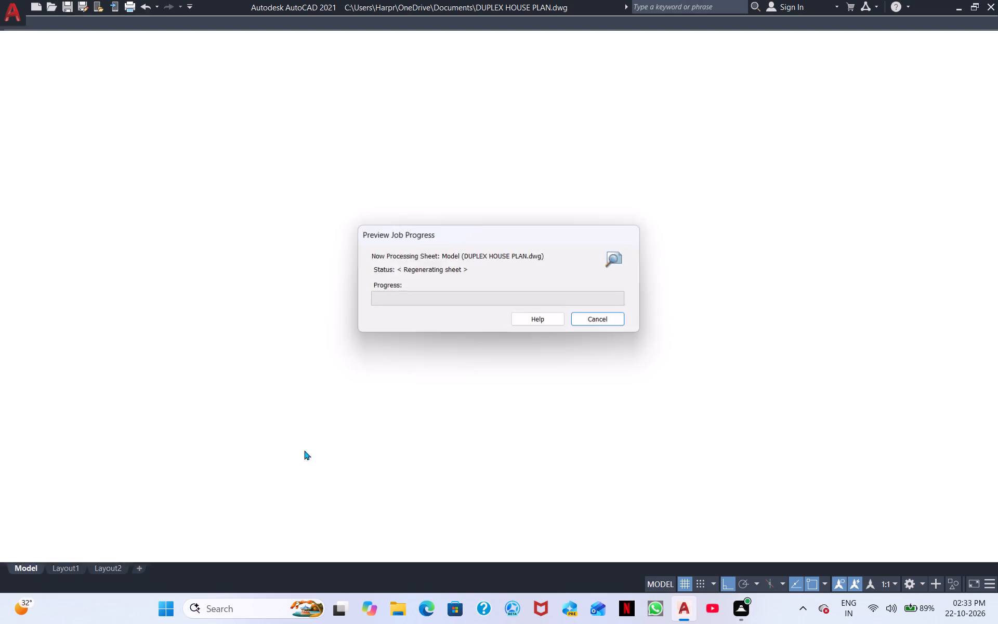
scroll(479, 379, "up", 2)
scroll(481, 376, "down", 1)
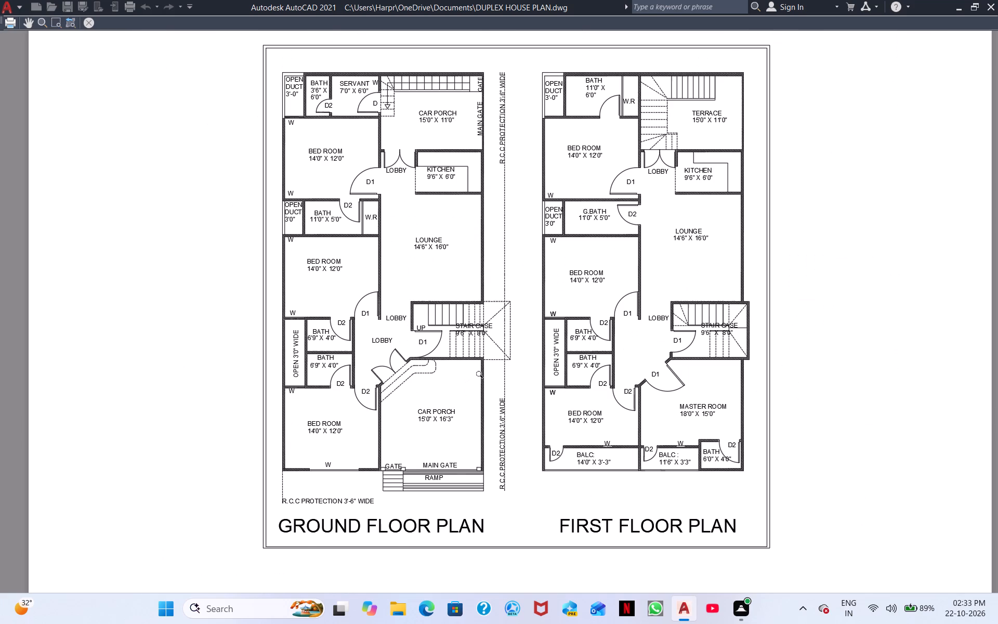
scroll(481, 376, "up", 2)
scroll(527, 351, "down", 1)
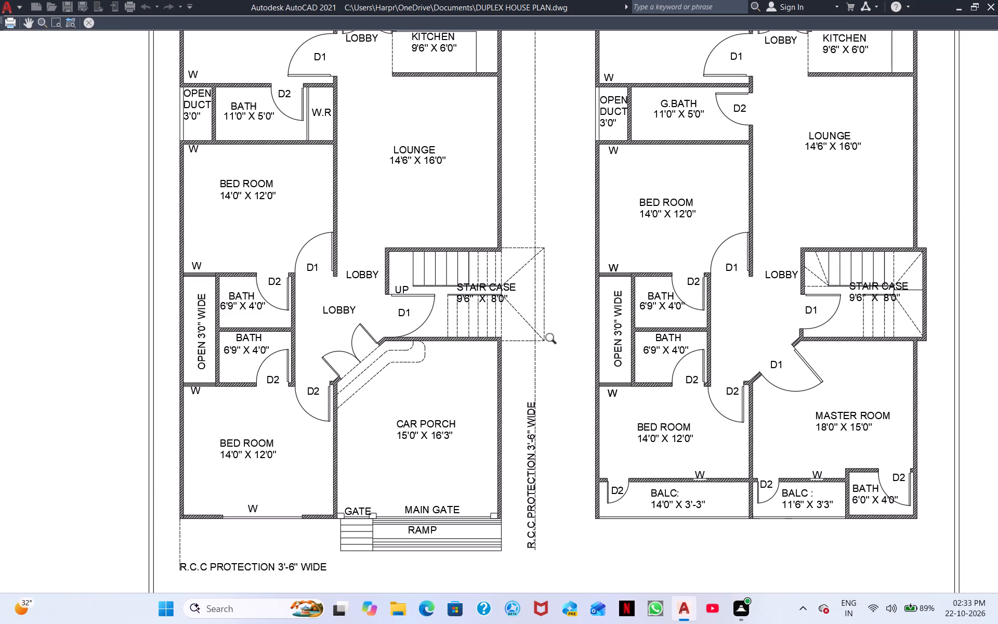
scroll(545, 300, "down", 1)
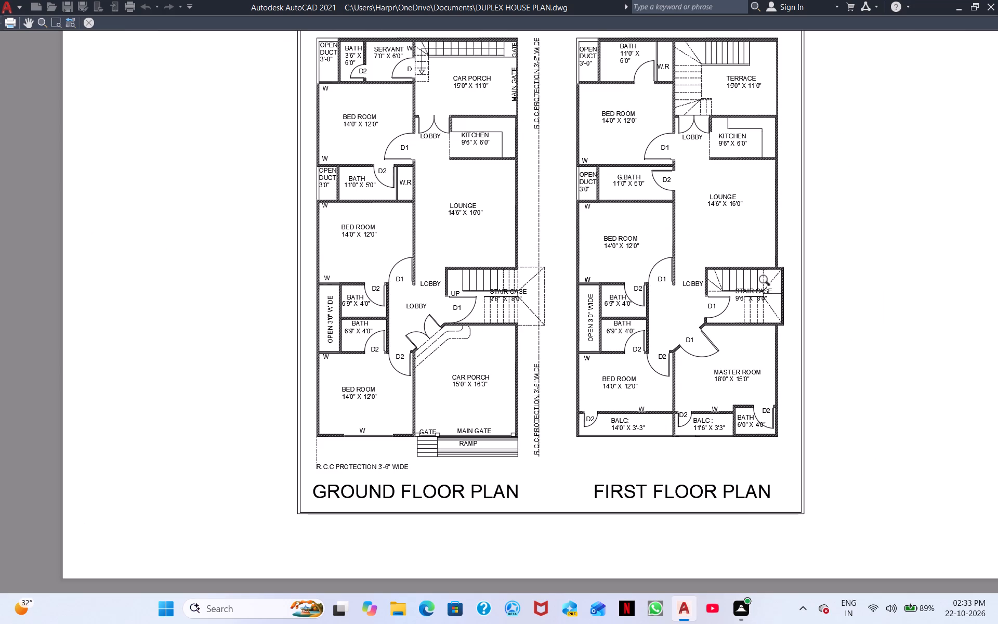
key("Return")
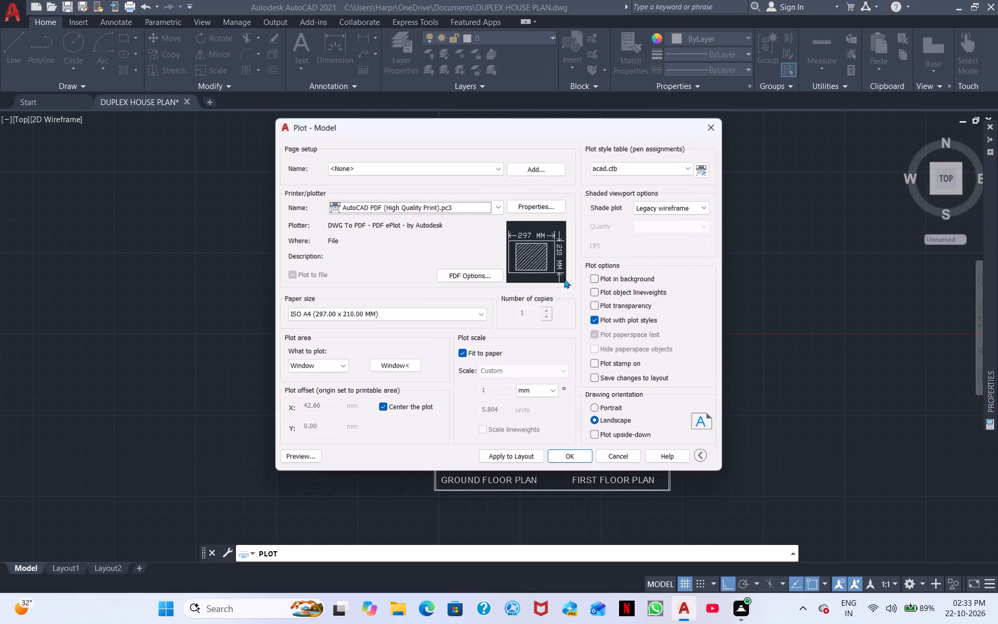
scroll(569, 289, "down", 1)
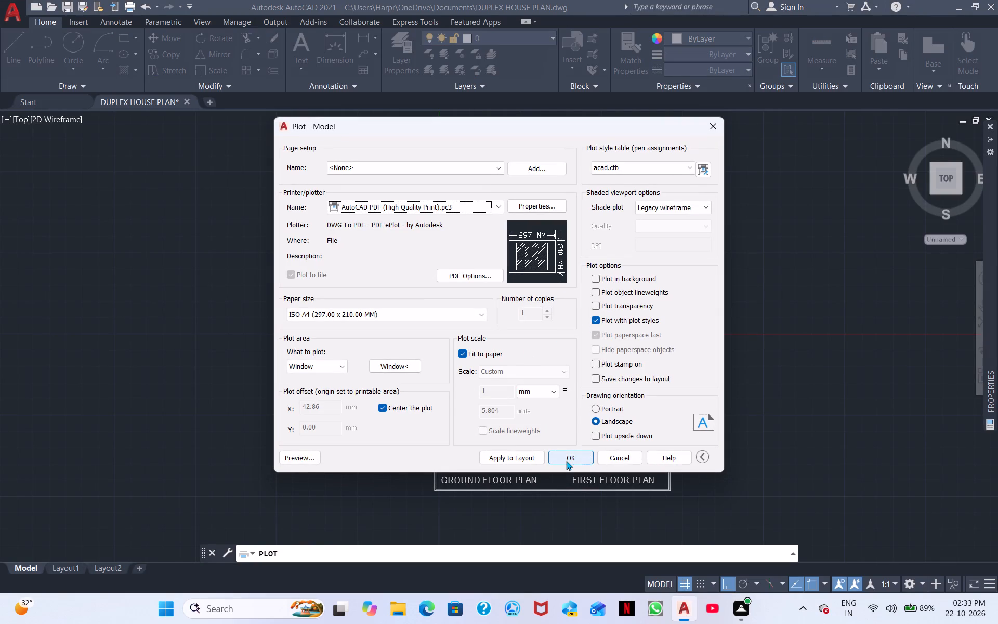
Plot the sheet to PDF as DUPLEX HOUSE PLAN-Model.pdf in the Documents folder.
left_click(566, 460)
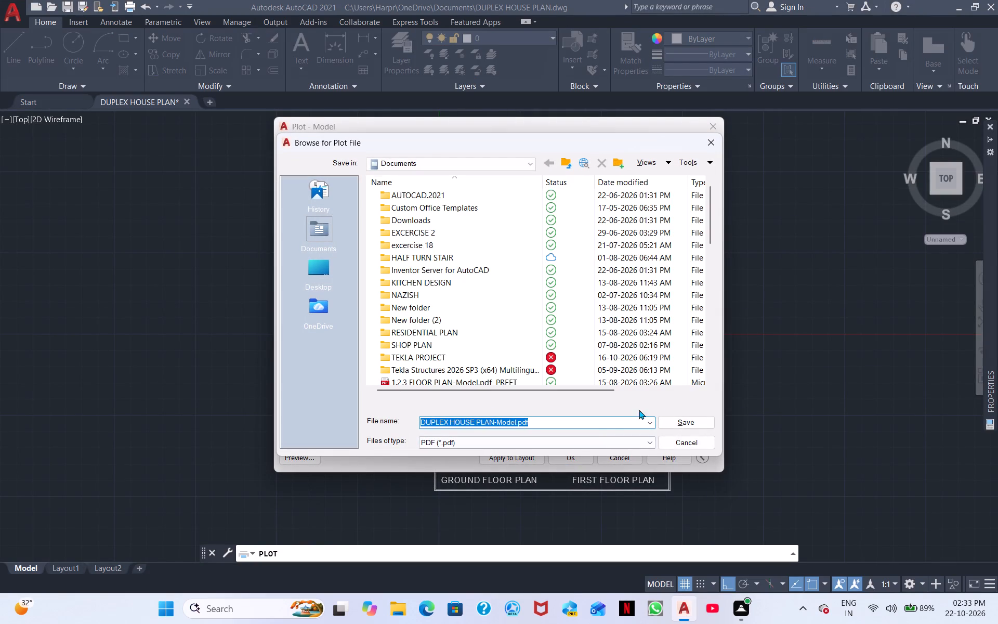
left_click(678, 420)
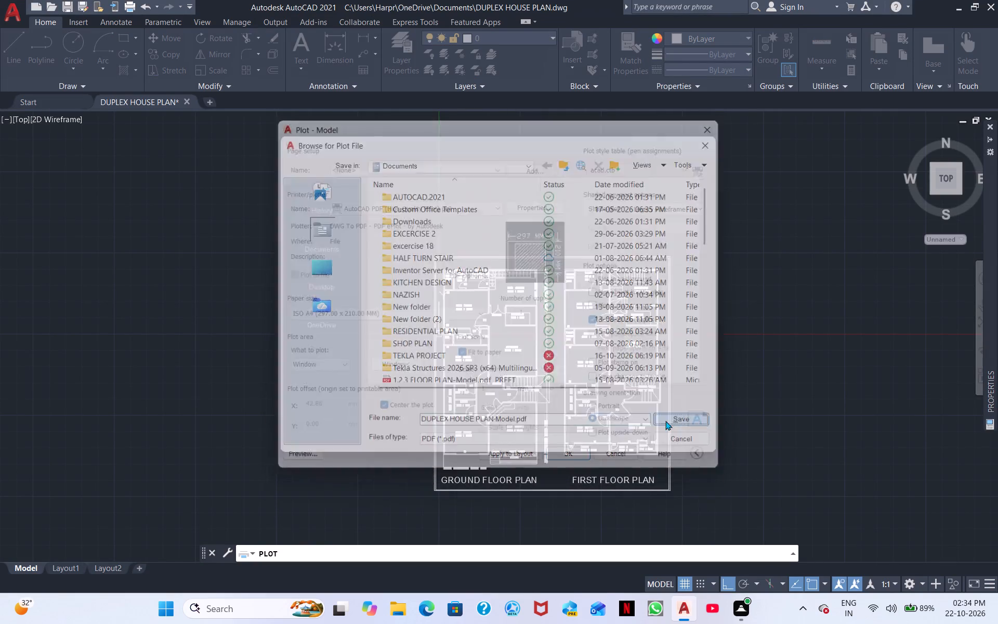
Check both floor plans in the plotted PDF in Microsoft Edge and close the viewer.
scroll(503, 415, "down", 2)
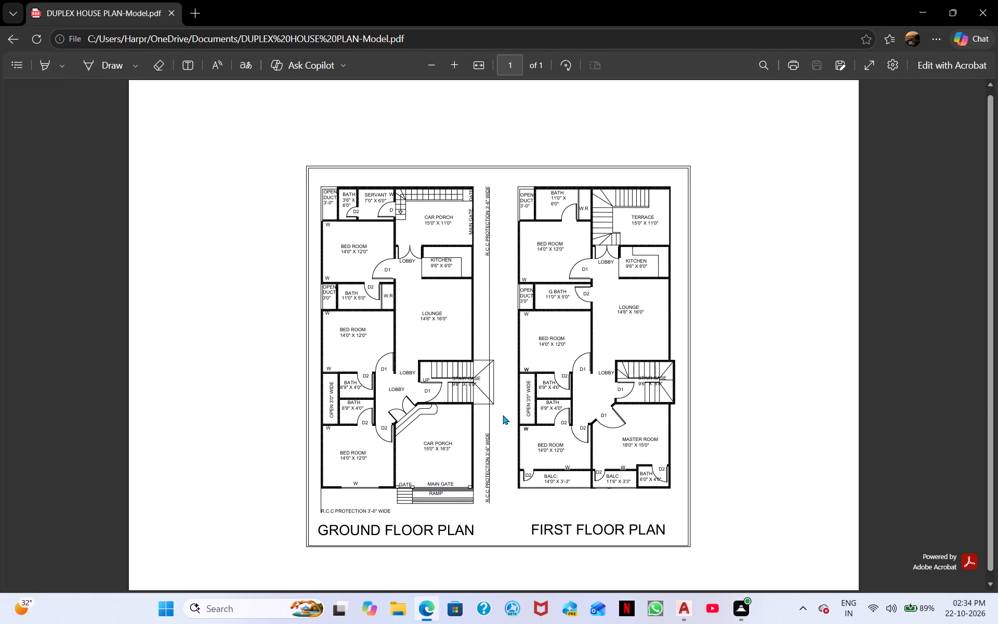
scroll(505, 413, "down", 3)
scroll(505, 413, "up", 6)
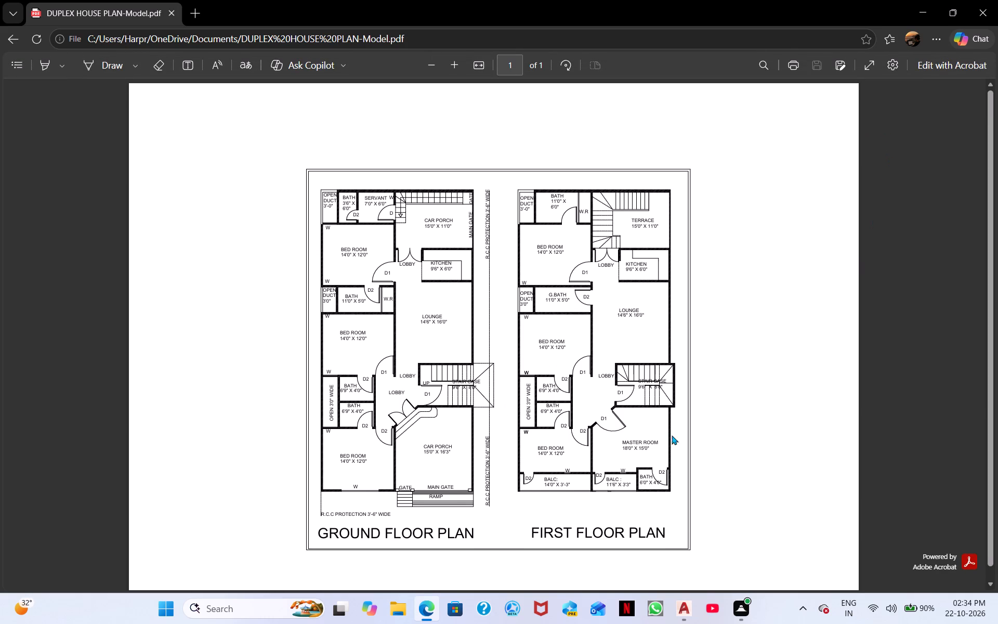
scroll(654, 436, "up", 2)
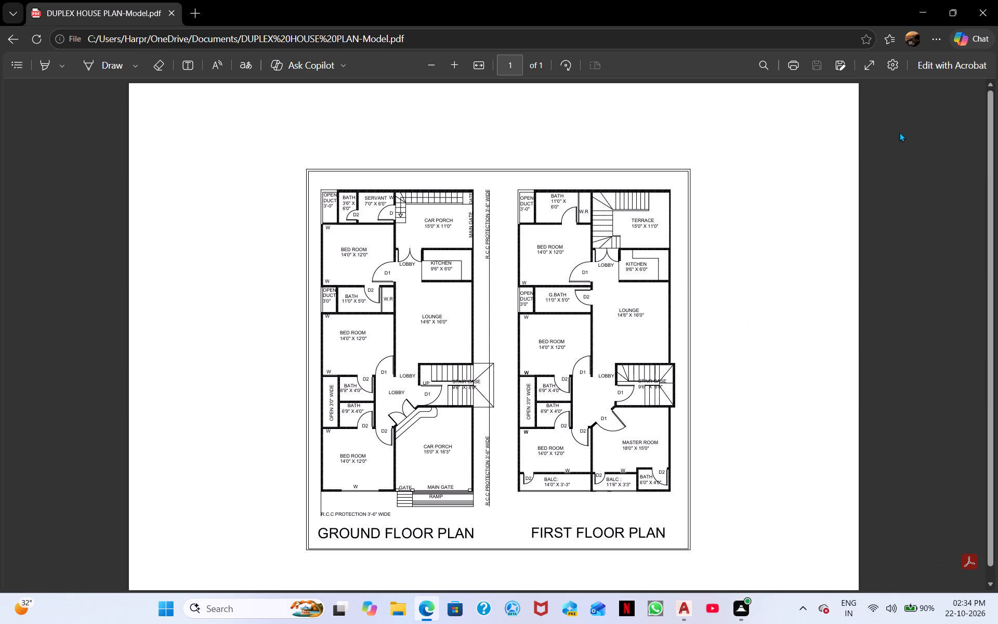
left_click(984, 24)
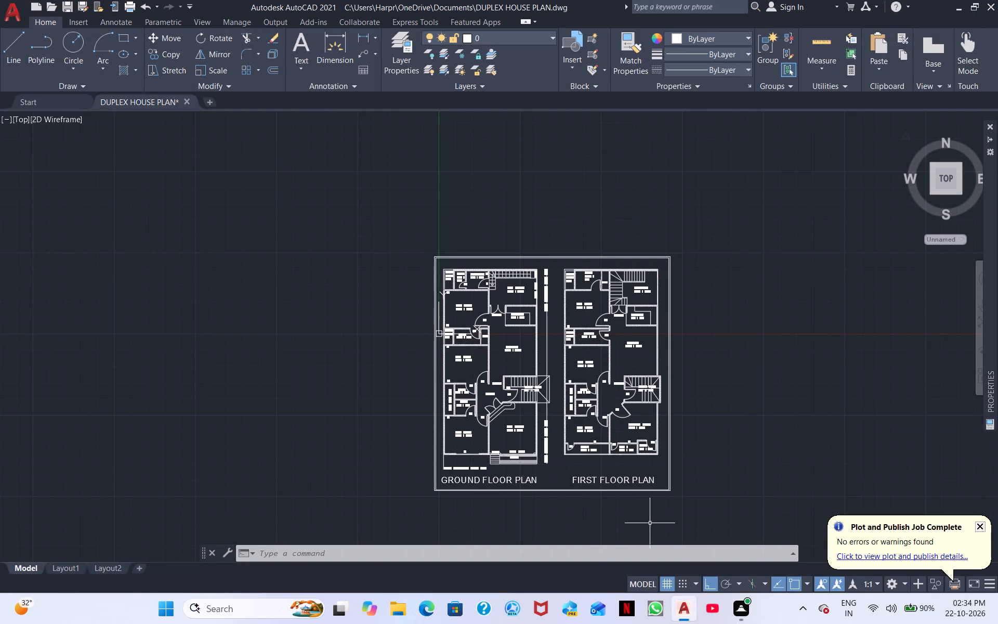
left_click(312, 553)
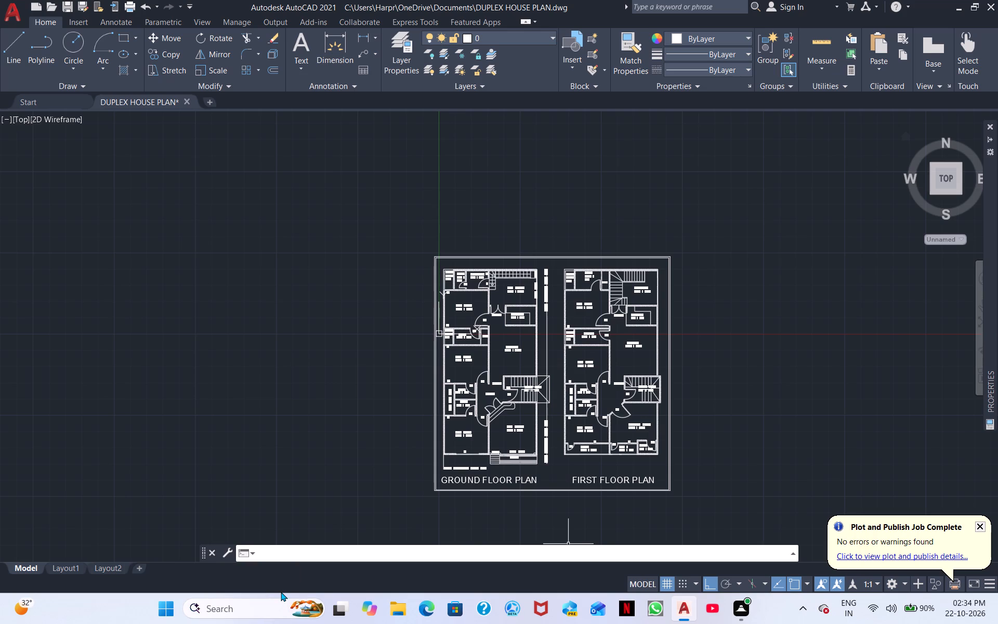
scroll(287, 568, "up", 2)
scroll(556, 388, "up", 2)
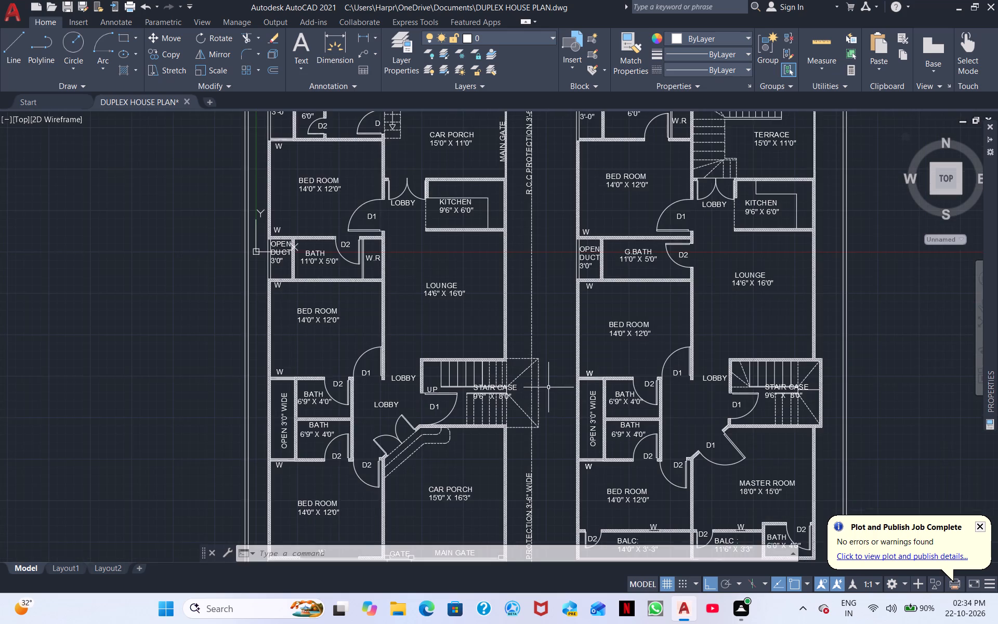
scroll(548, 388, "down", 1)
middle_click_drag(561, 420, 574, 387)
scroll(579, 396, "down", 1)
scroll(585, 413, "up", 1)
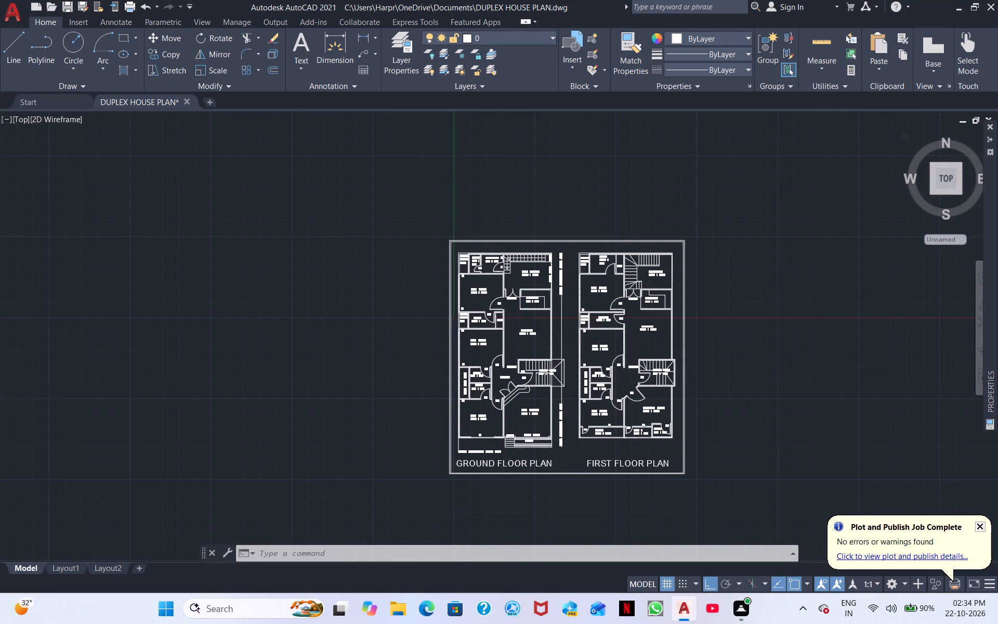
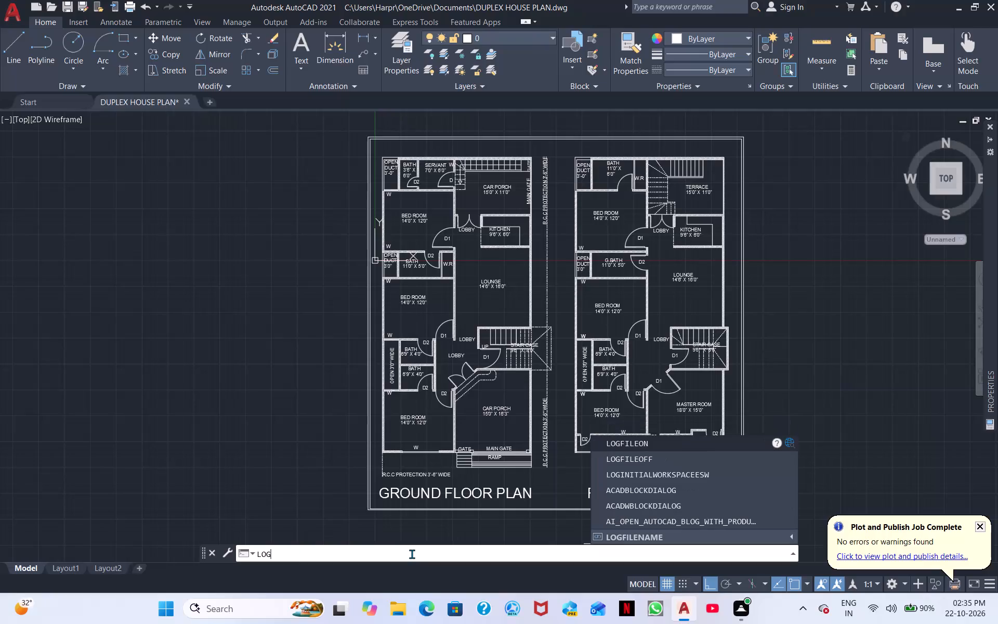
Query the LOGFILENAME system variable to find the path of the drawing's log file.
key("f")
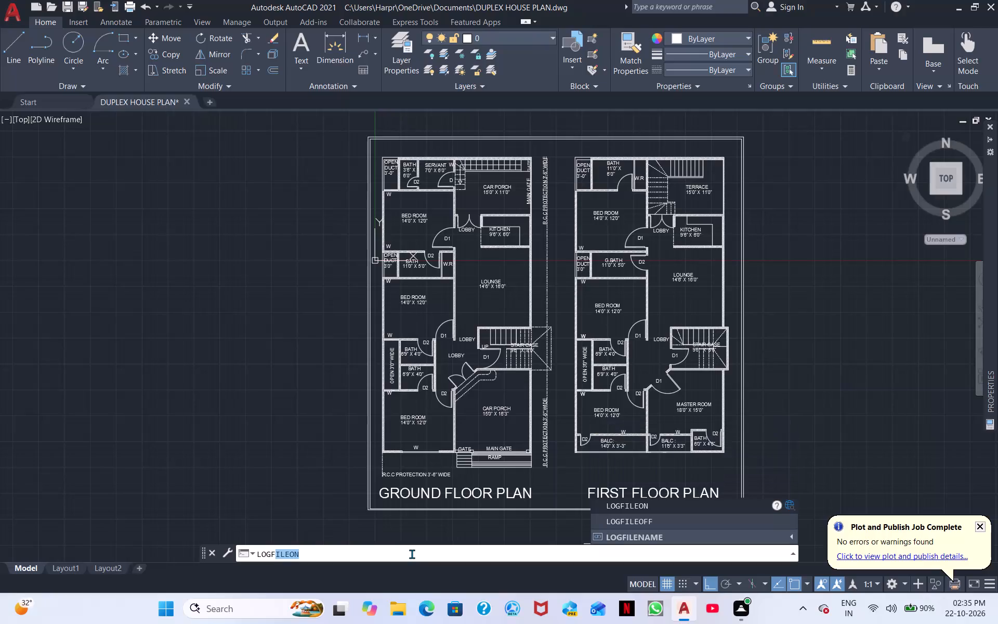
type("ILENAN")
key("BackSpace")
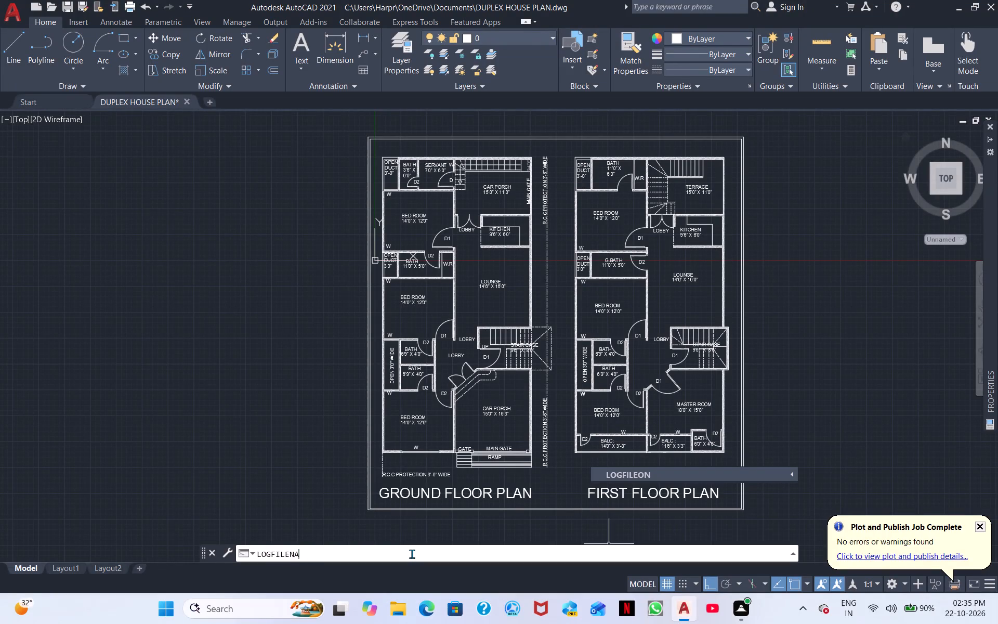
key("m")
key("e")
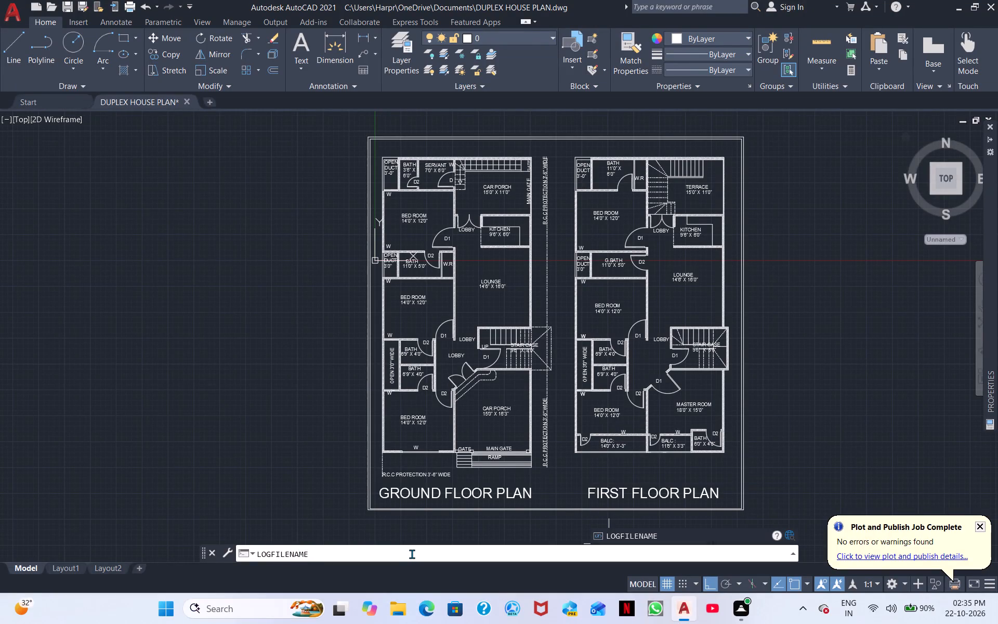
key("Return")
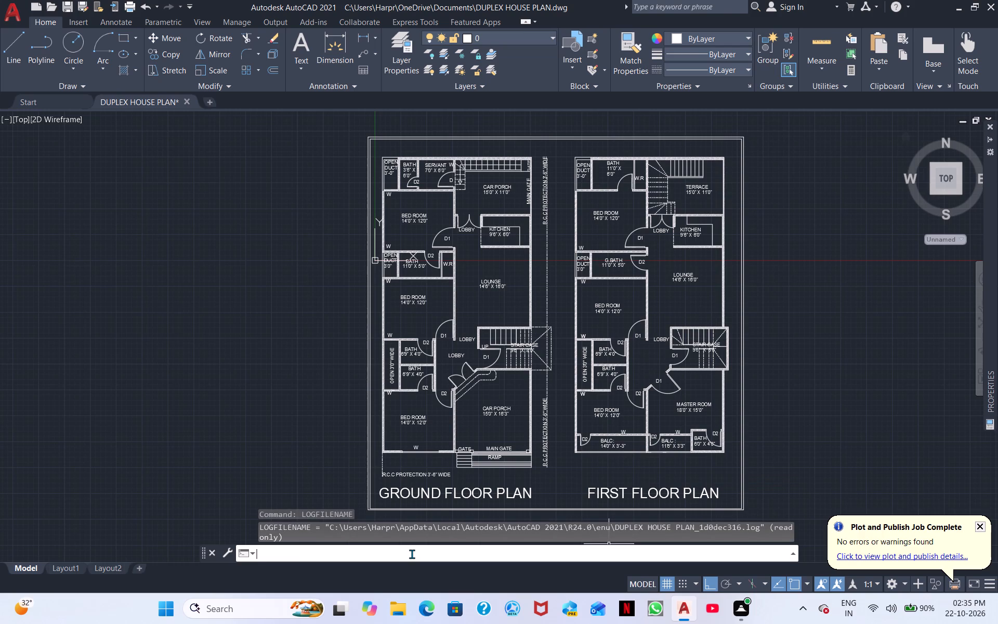
right_click(739, 534)
right_click_drag(735, 539, 708, 623)
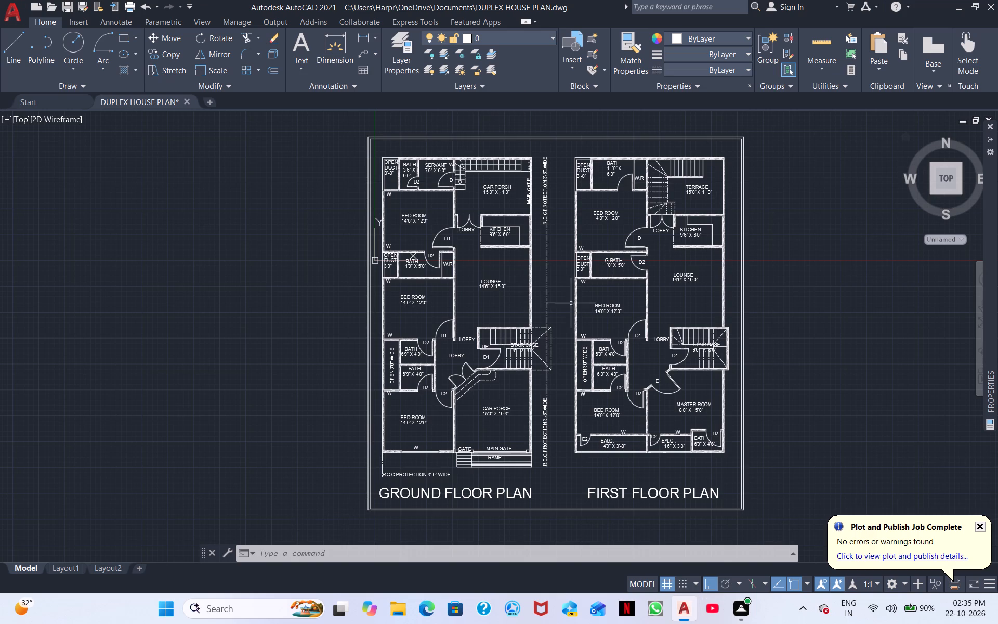
Repeat the LOGFILENAME query to bring the log file path back into the command history.
left_click_drag(566, 319, 568, 308)
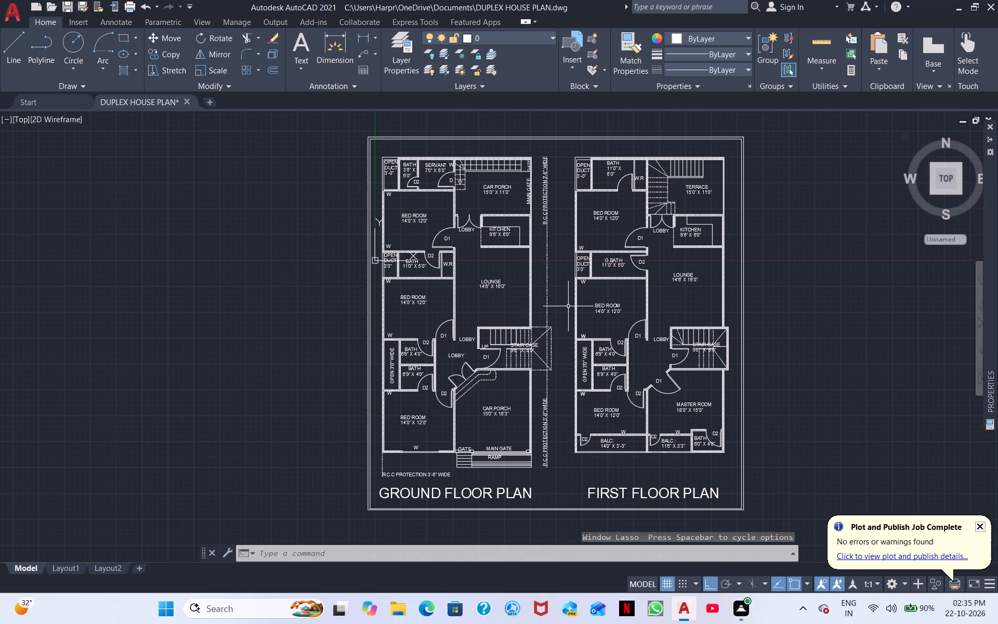
middle_click_drag(568, 306, 560, 253)
scroll(552, 293, "down", 1)
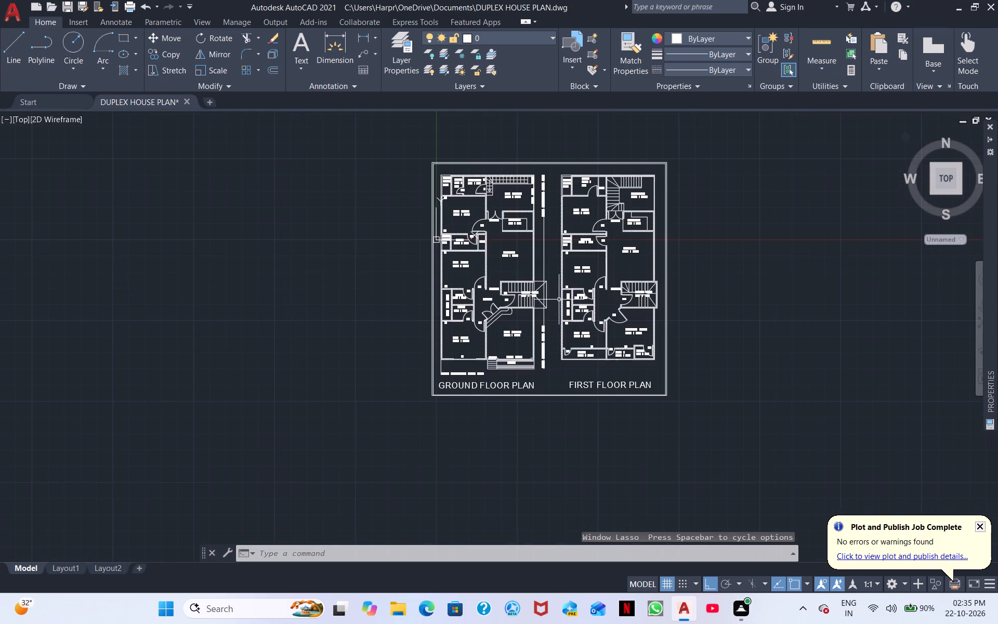
scroll(559, 300, "up", 1)
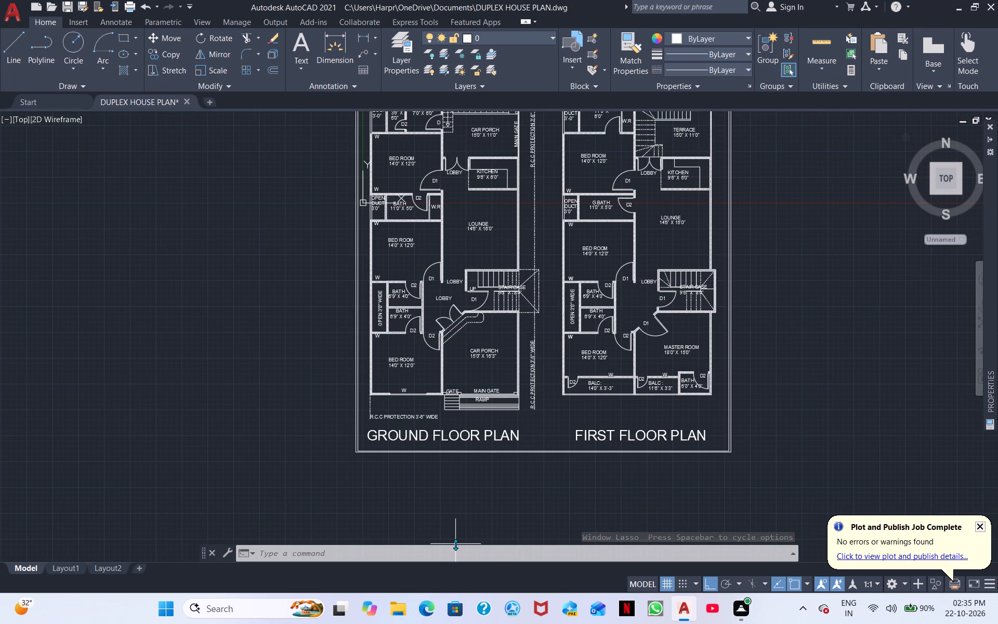
key("space")
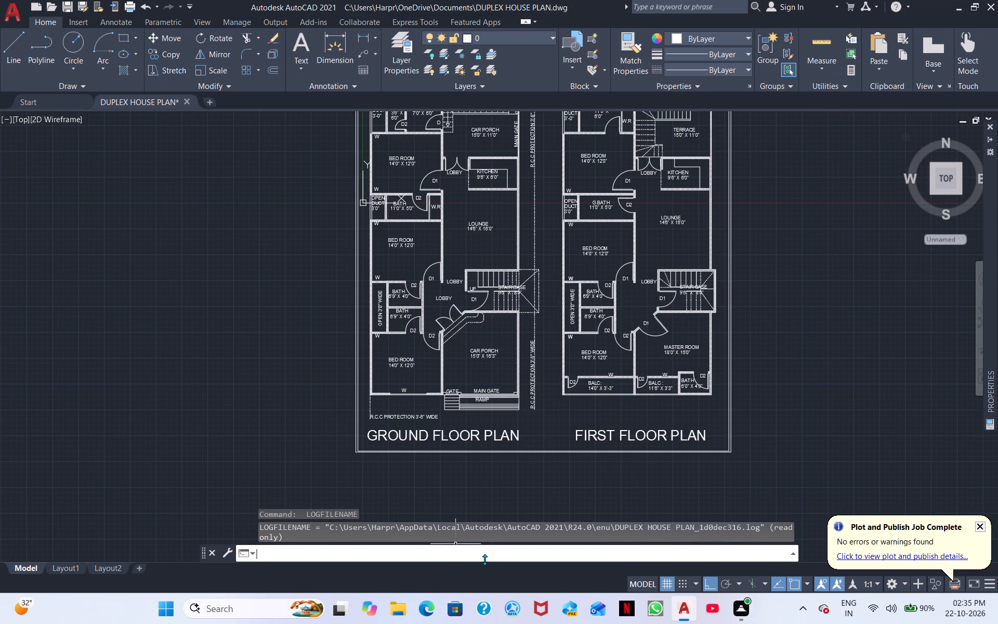